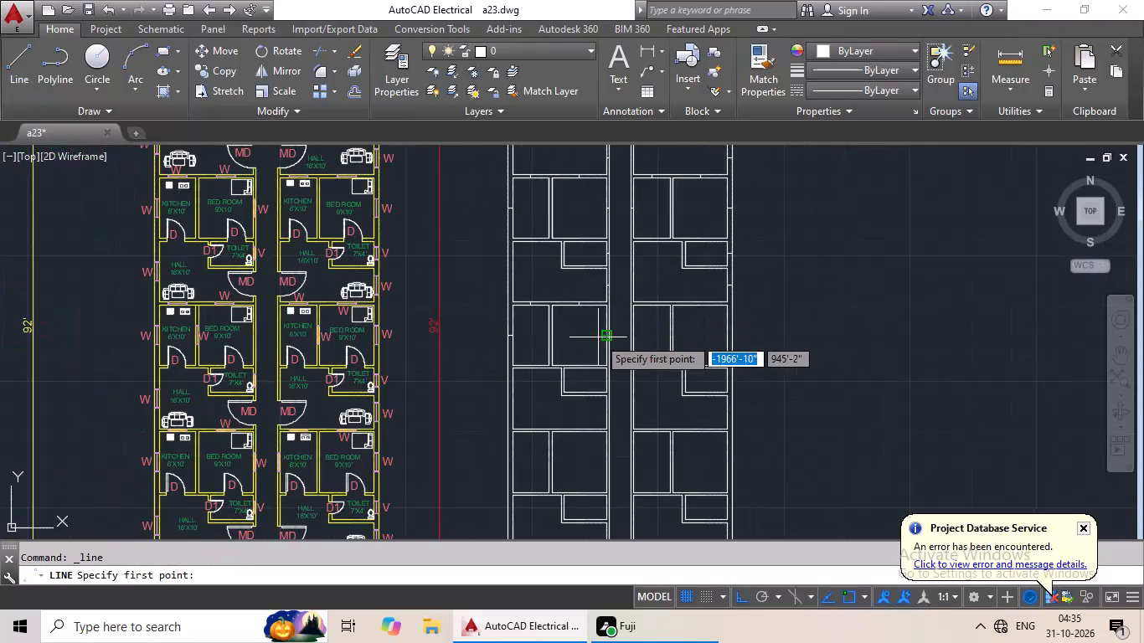
Draw a vertical line about 6" long across the wall above the third-row right bedroom, from its top edge's midpoint.
middle_click_drag(596, 338, 456, 345)
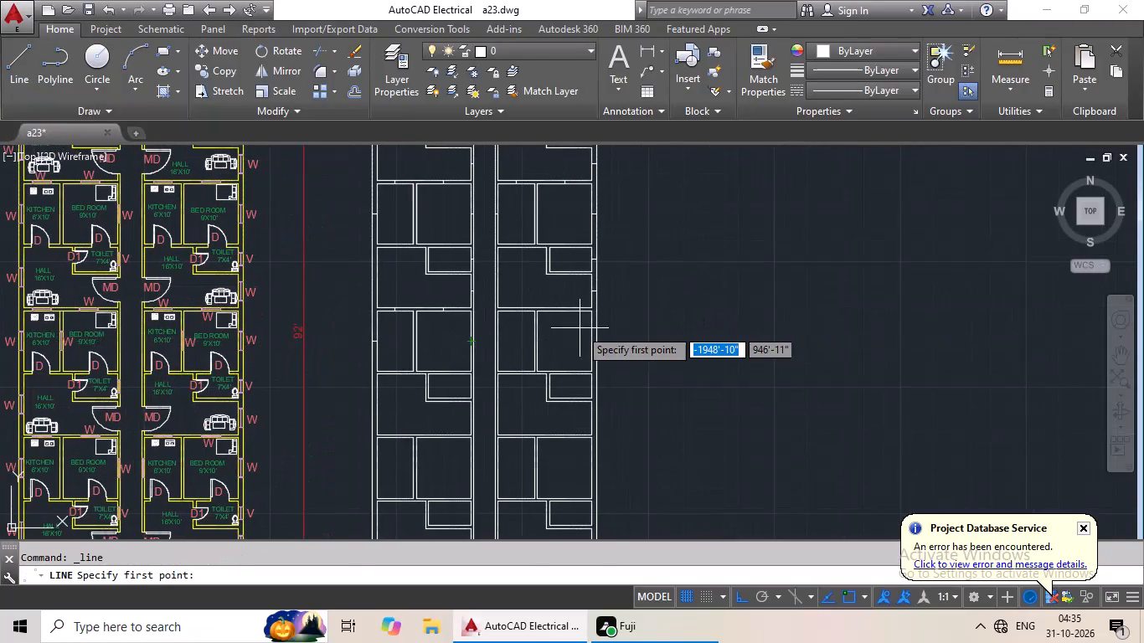
scroll(576, 325, "up", 3)
left_click(533, 266)
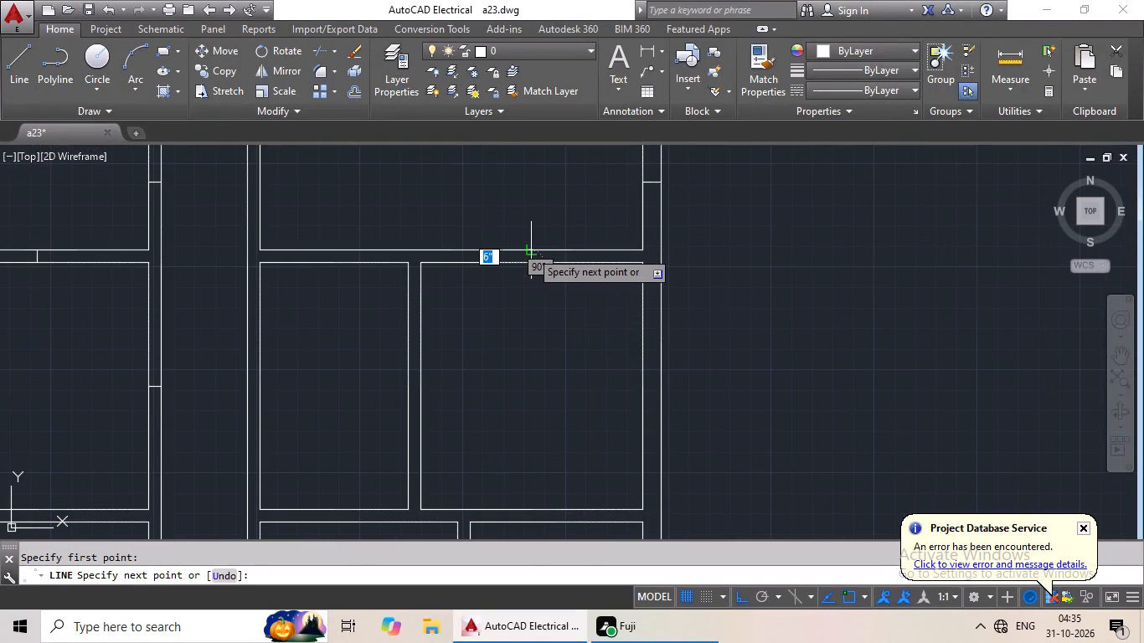
left_click(529, 249)
key("Escape")
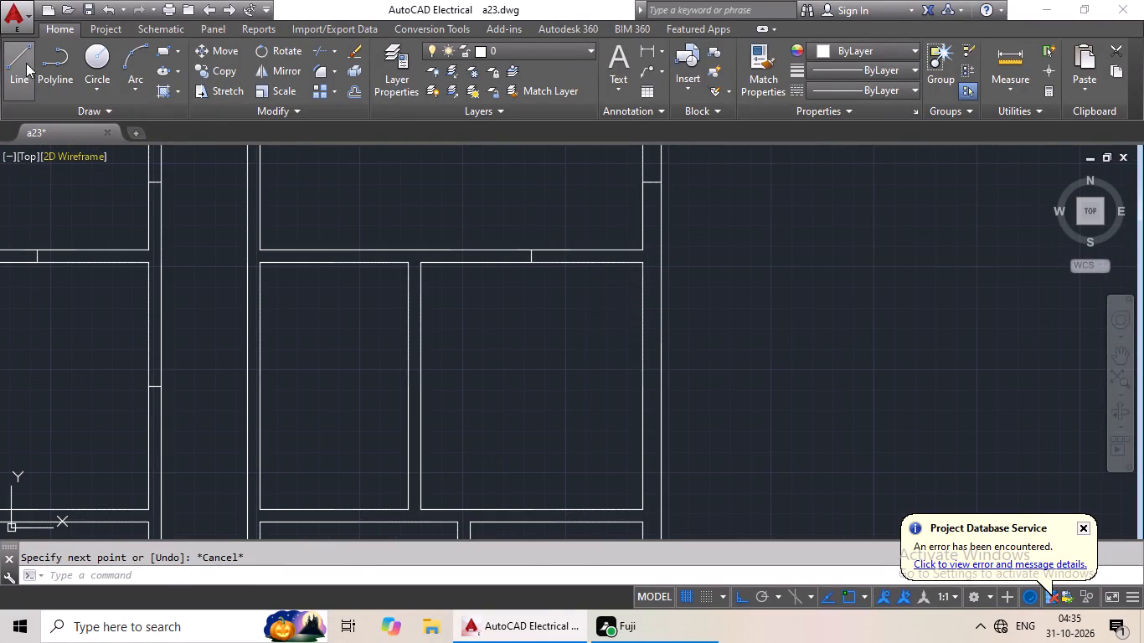
Draw a horizontal line across the right outer wall at the midpoint of the third-row right bedroom's side.
left_click_drag(27, 51, 36, 65)
scroll(461, 394, "down", 1)
middle_click_drag(530, 383, 472, 385)
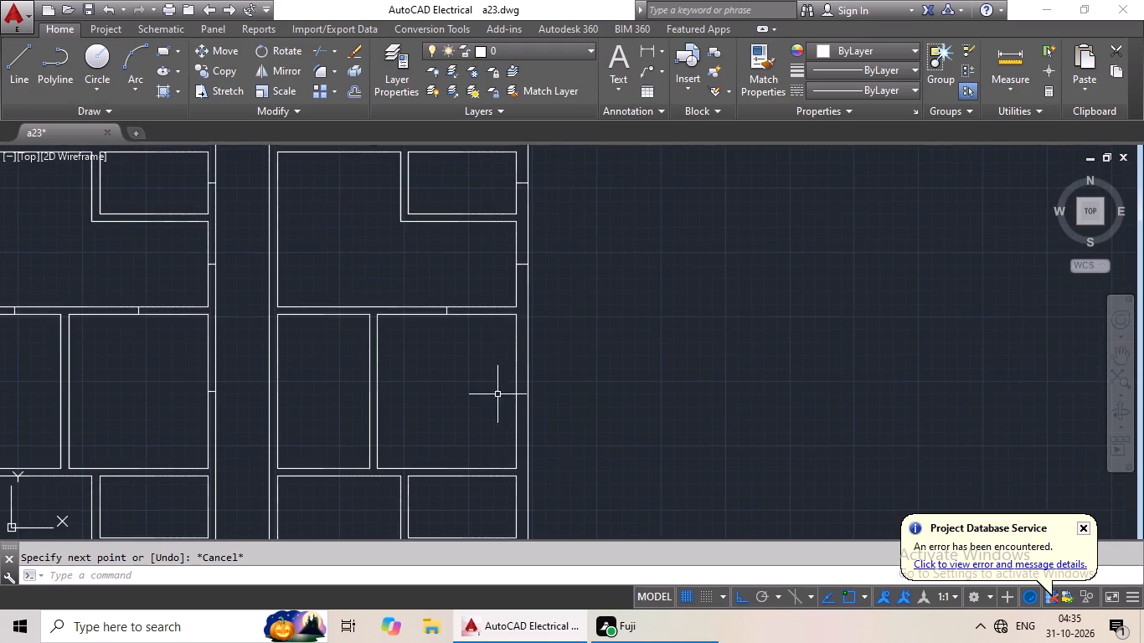
scroll(512, 400, "up", 2)
left_click(30, 84)
scroll(508, 359, "down", 1)
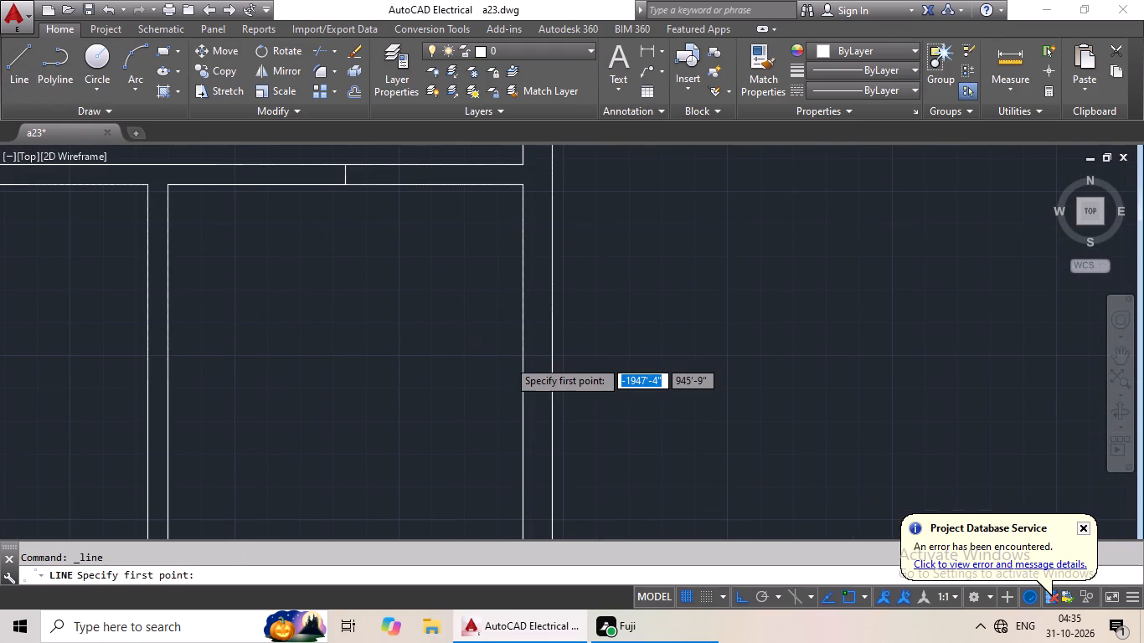
left_click(516, 377)
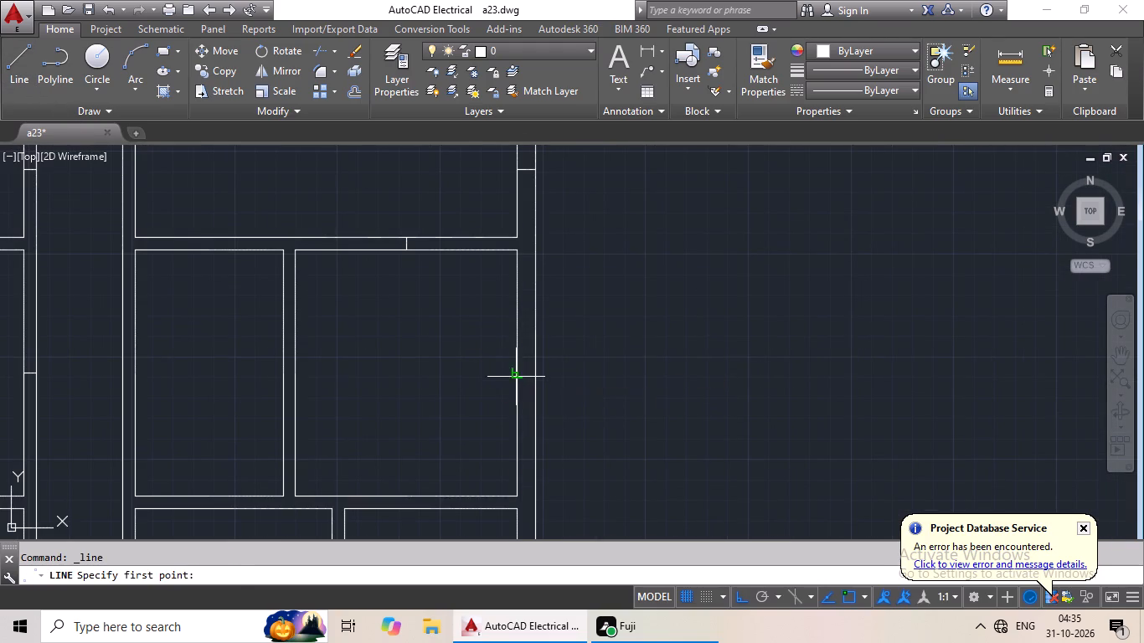
left_click(539, 374)
key("Escape")
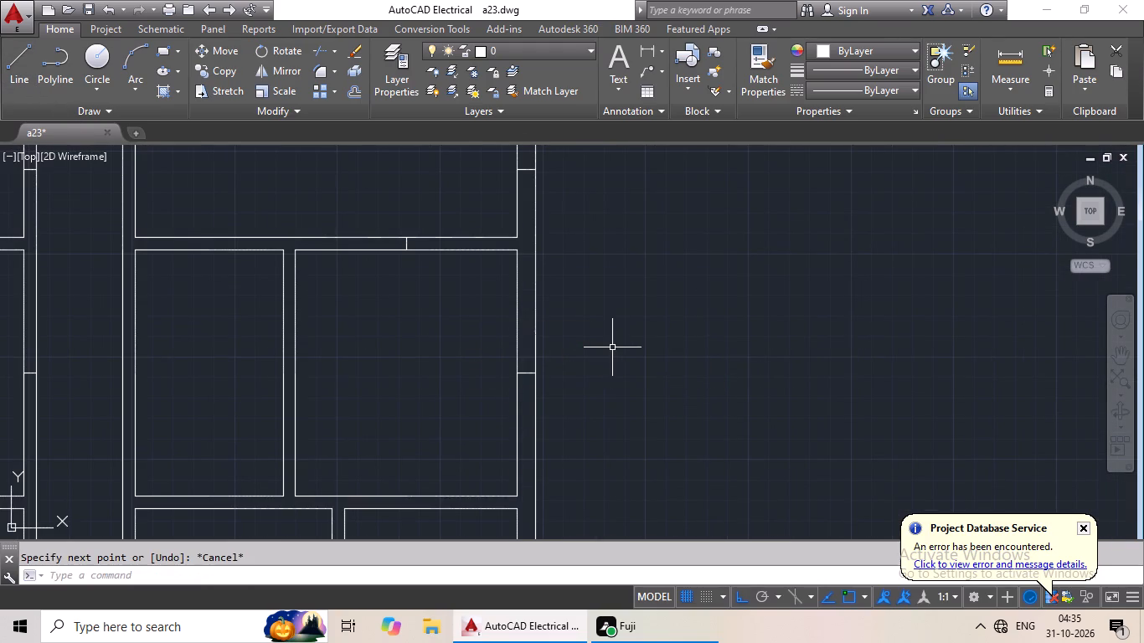
Draw a vertical line from the midpoint of the third-row right kitchen's top edge across the wall to the hall above.
left_click(8, 73)
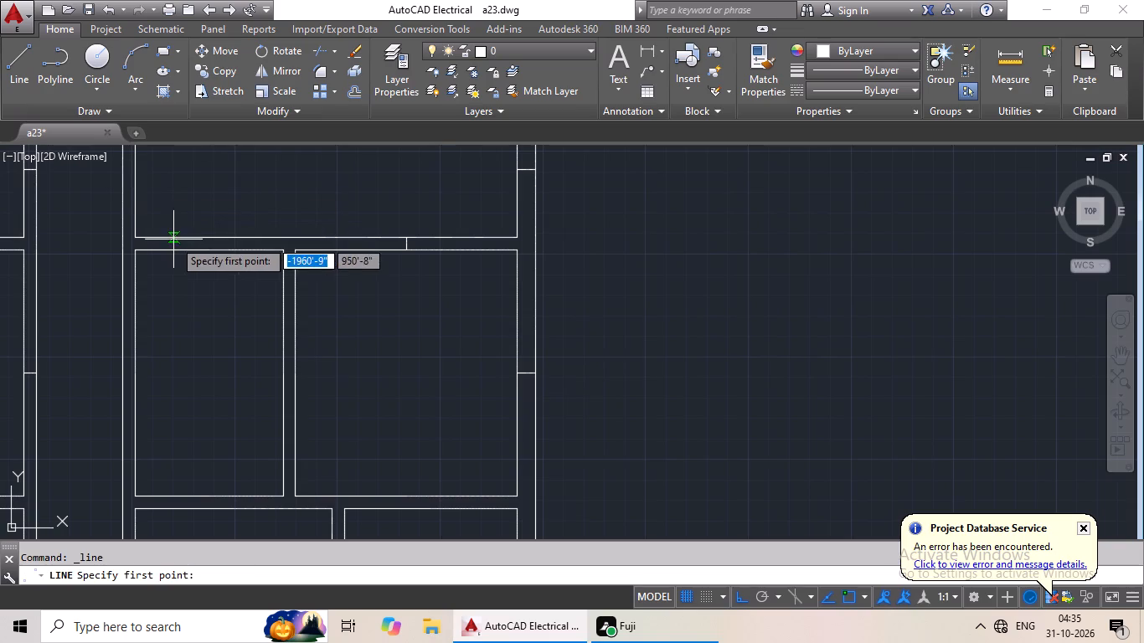
middle_click_drag(241, 270, 409, 296)
scroll(375, 279, "up", 1)
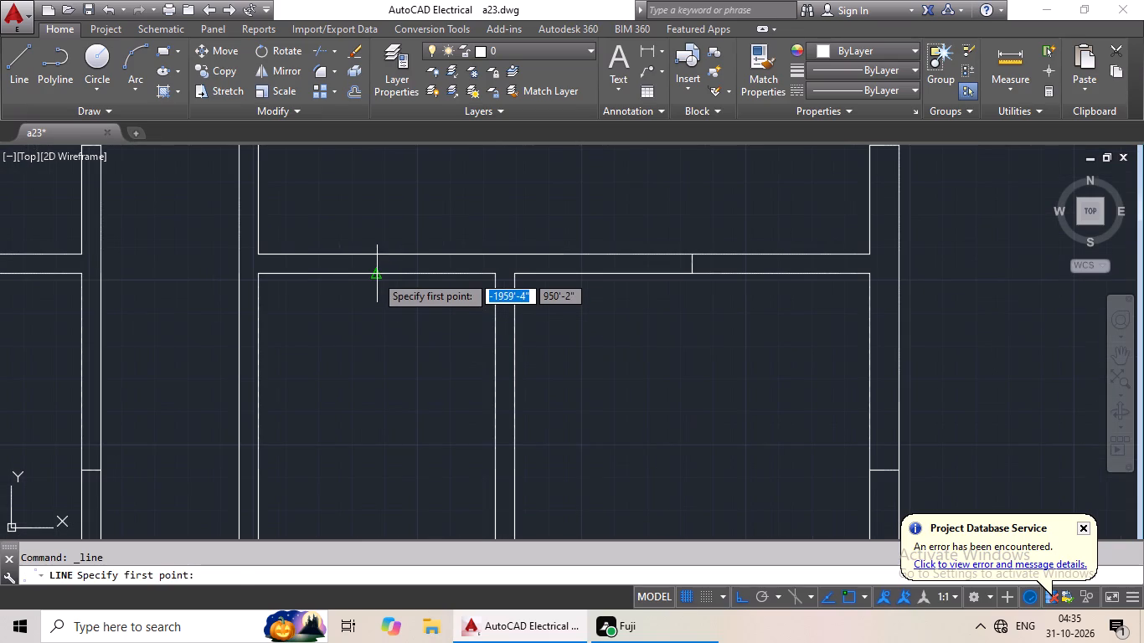
left_click(375, 275)
left_click(374, 255)
key("Escape")
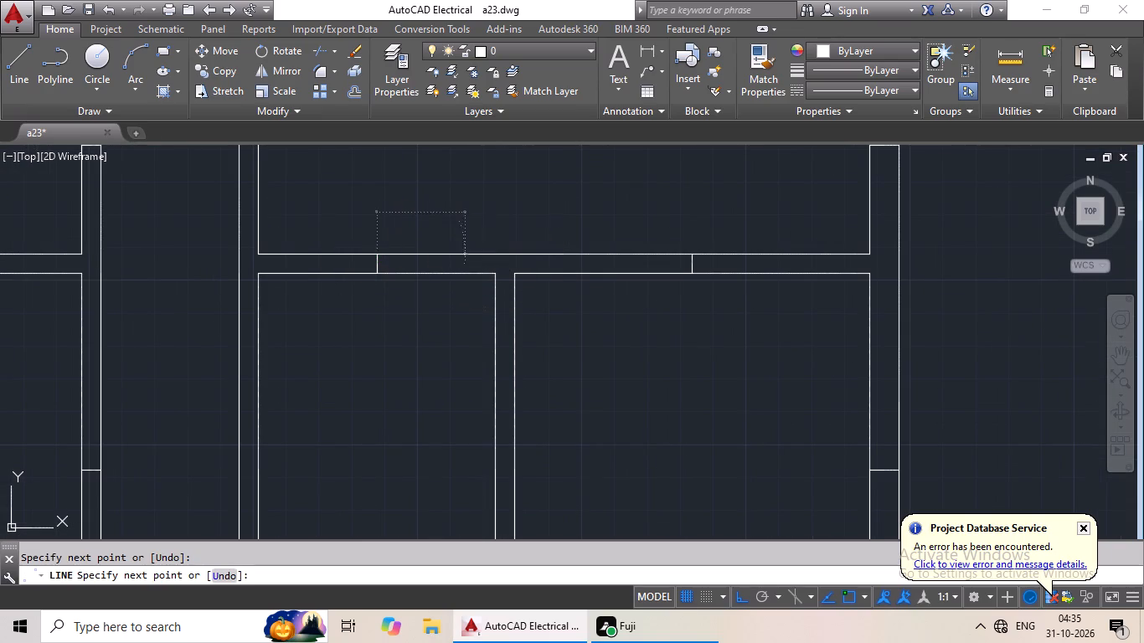
Draw a horizontal line across the right corridor wall at the midpoint of the third-row right kitchen's side.
left_click(25, 80)
scroll(205, 224, "down", 2)
middle_click_drag(270, 309, 336, 270)
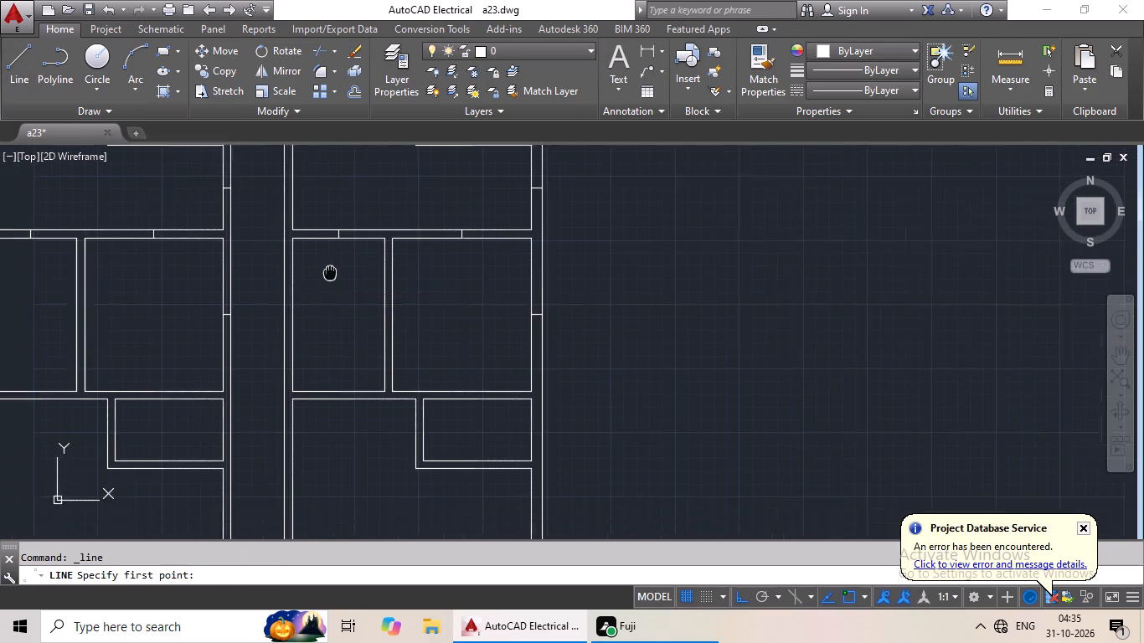
middle_click_drag(336, 270, 341, 266)
scroll(324, 282, "up", 2)
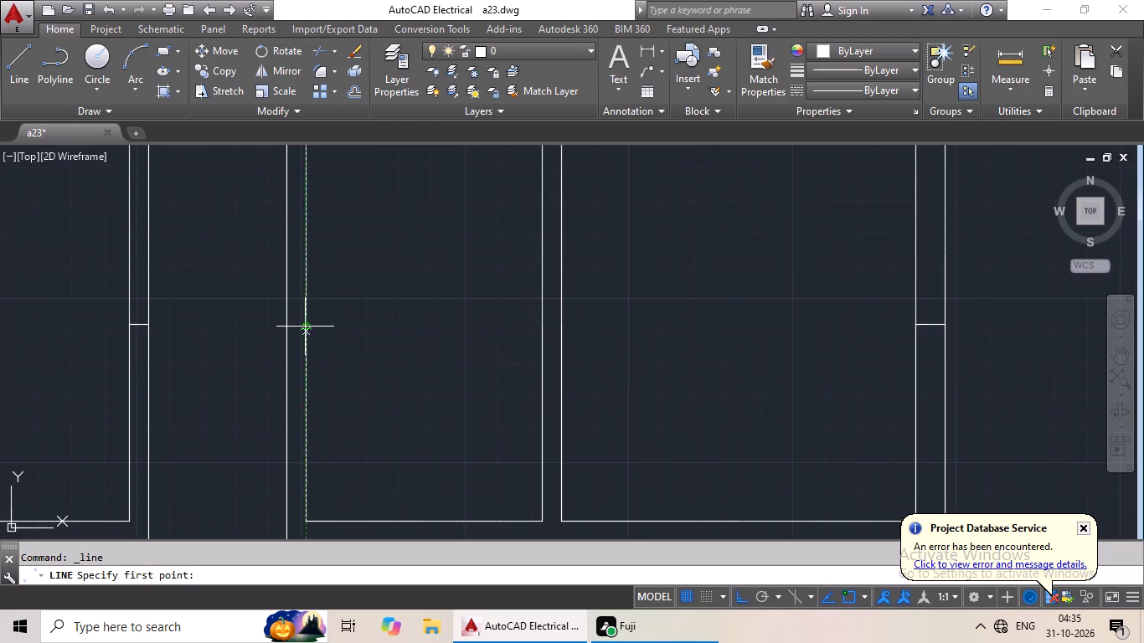
left_click_drag(305, 326, 296, 327)
left_click(288, 323)
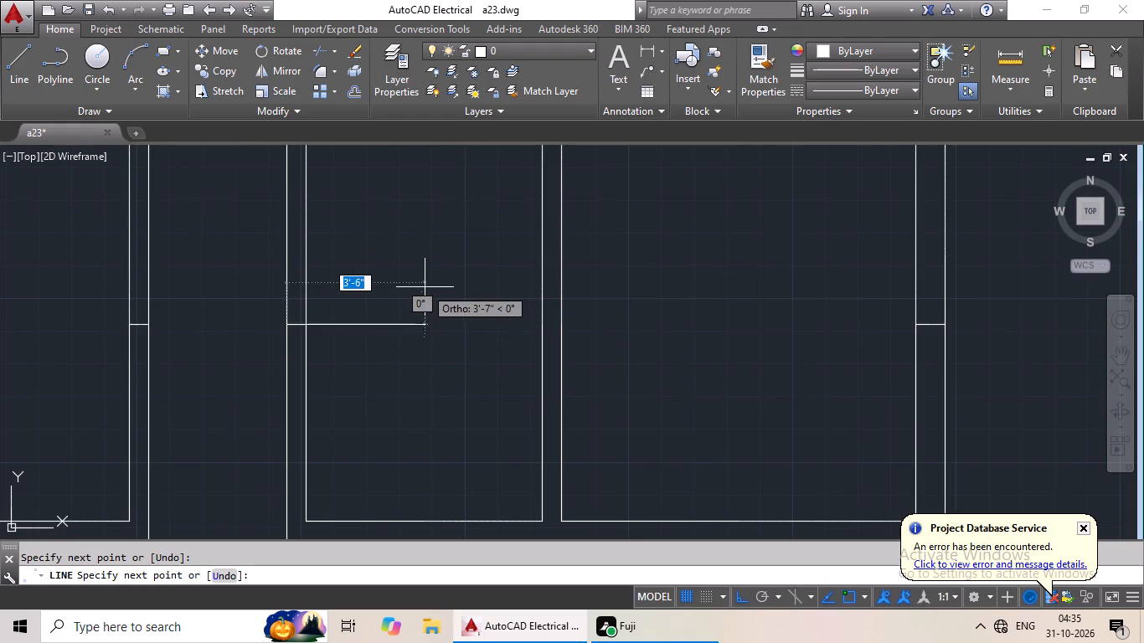
key("Escape")
Draw a horizontal line across the right outer wall at the midpoint of the third-row right toilet's side.
left_click(20, 82)
scroll(462, 323, "down", 2)
middle_click_drag(463, 325, 494, 272)
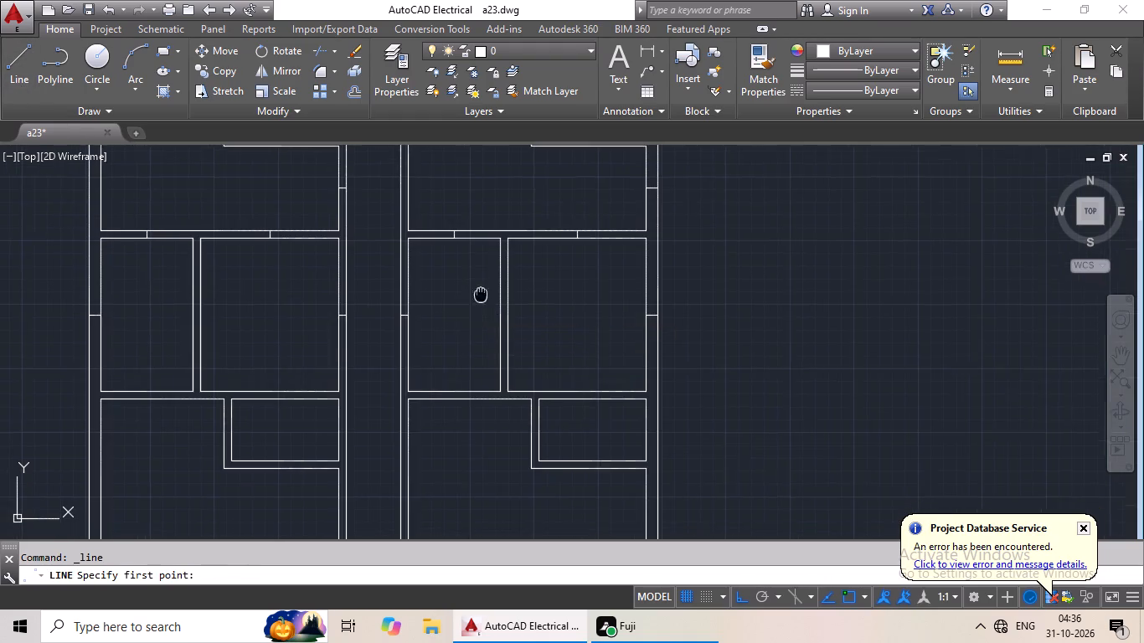
middle_click_drag(494, 272, 507, 247)
scroll(497, 274, "down", 1)
scroll(585, 338, "up", 2)
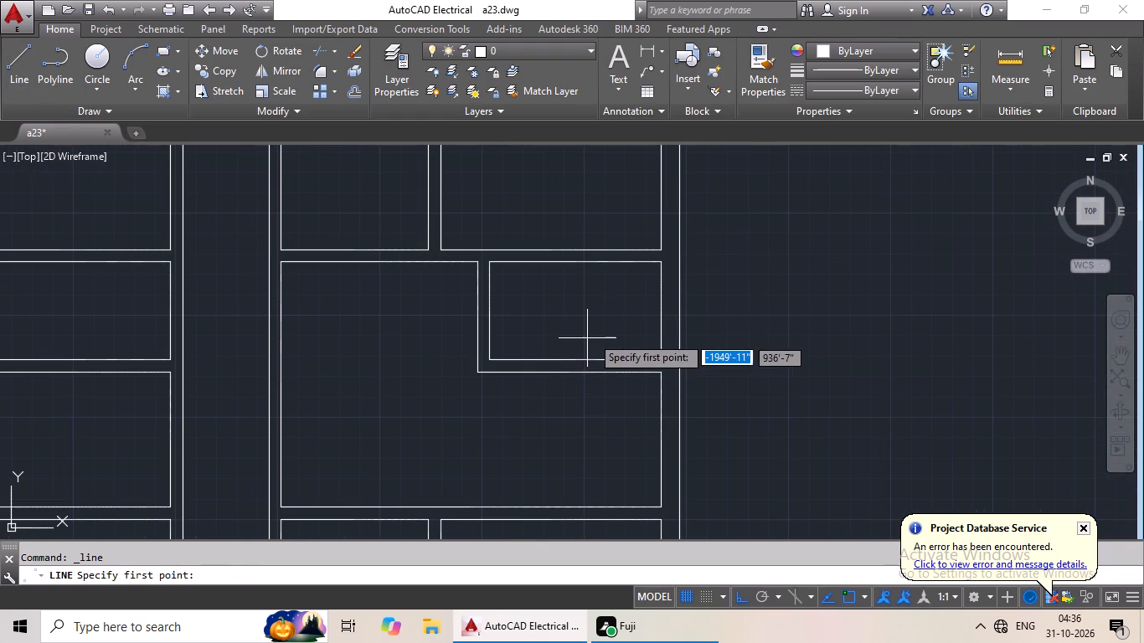
left_click(658, 311)
left_click_drag(682, 311, 696, 309)
key("Escape")
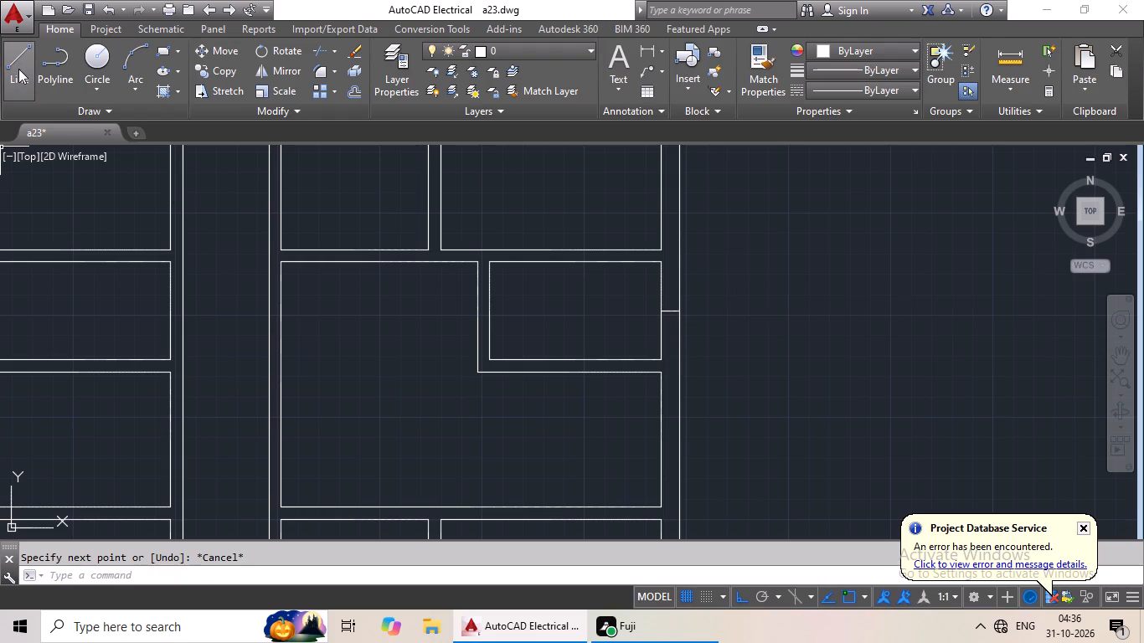
Draw a horizontal line across the left corridor wall at the midpoint of the third-row left toilet's side.
left_click(18, 69)
scroll(198, 244, "down", 2)
middle_click_drag(198, 244, 284, 270)
scroll(265, 294, "up", 3)
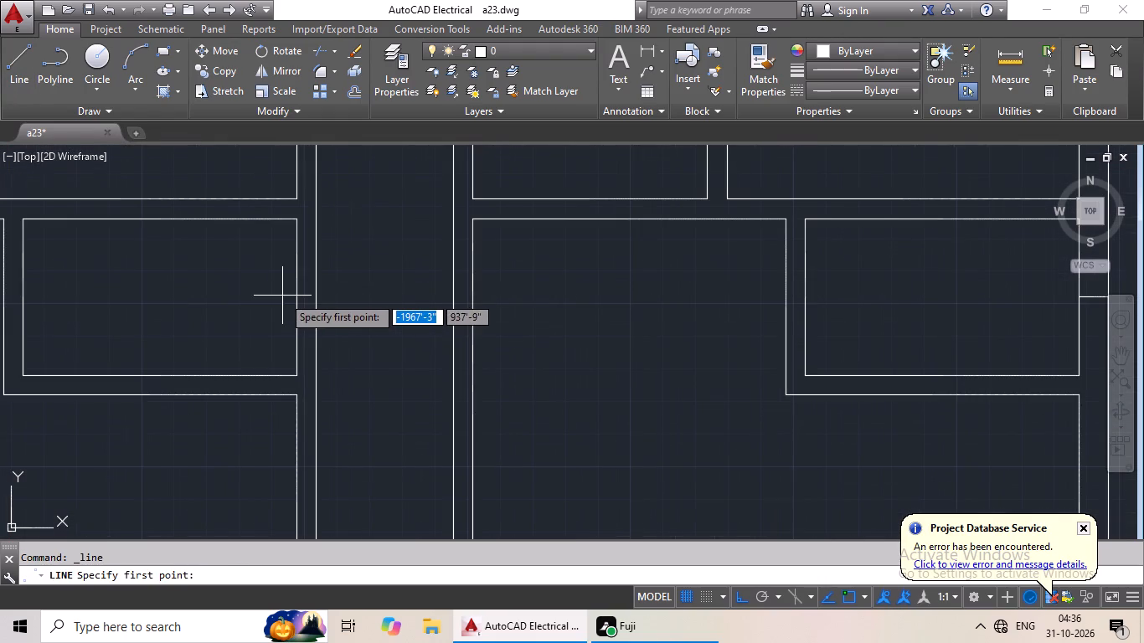
left_click(298, 298)
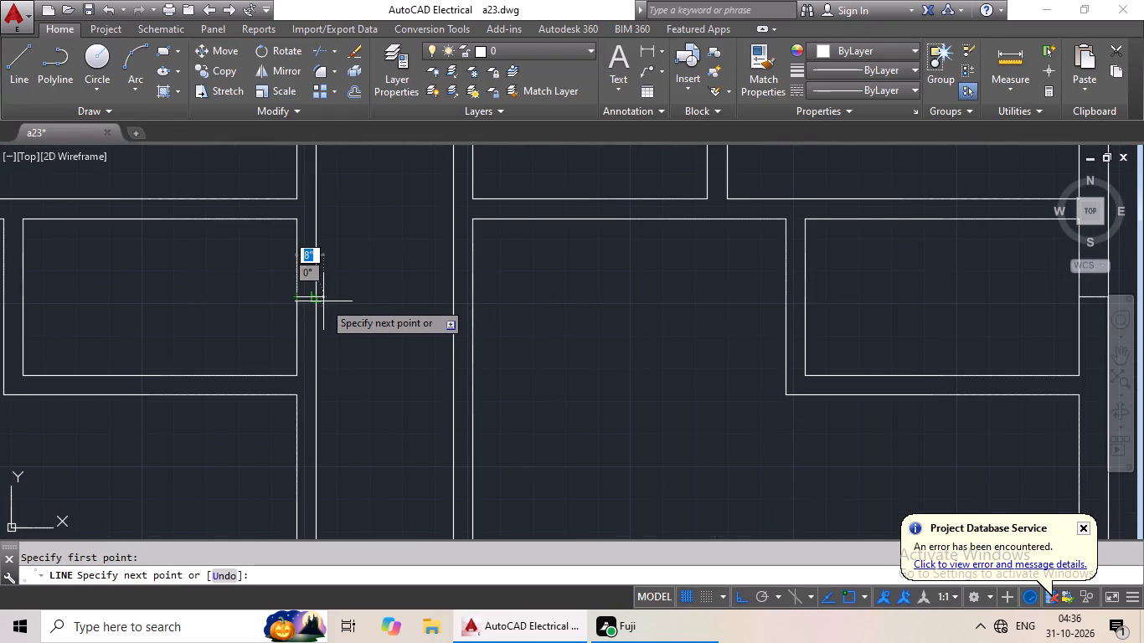
left_click(313, 298)
scroll(384, 285, "down", 1)
key("Escape")
Draw a horizontal line across the right outer wall at the midpoint of the third-row right hall's short side below the toilet.
scroll(394, 285, "down", 3)
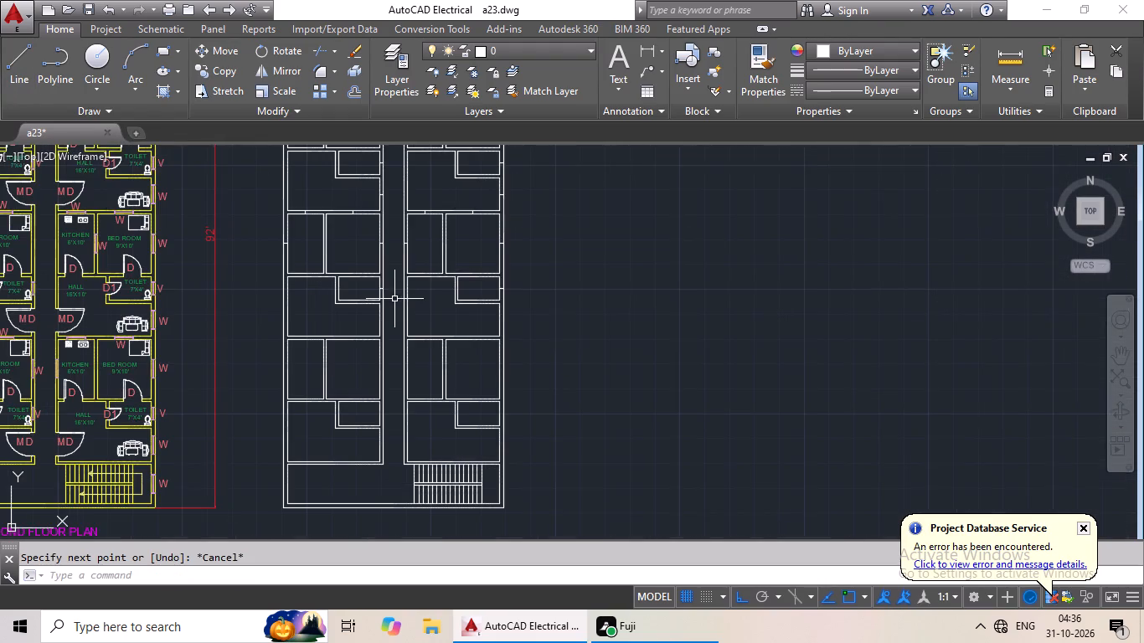
middle_click_drag(394, 300, 409, 269)
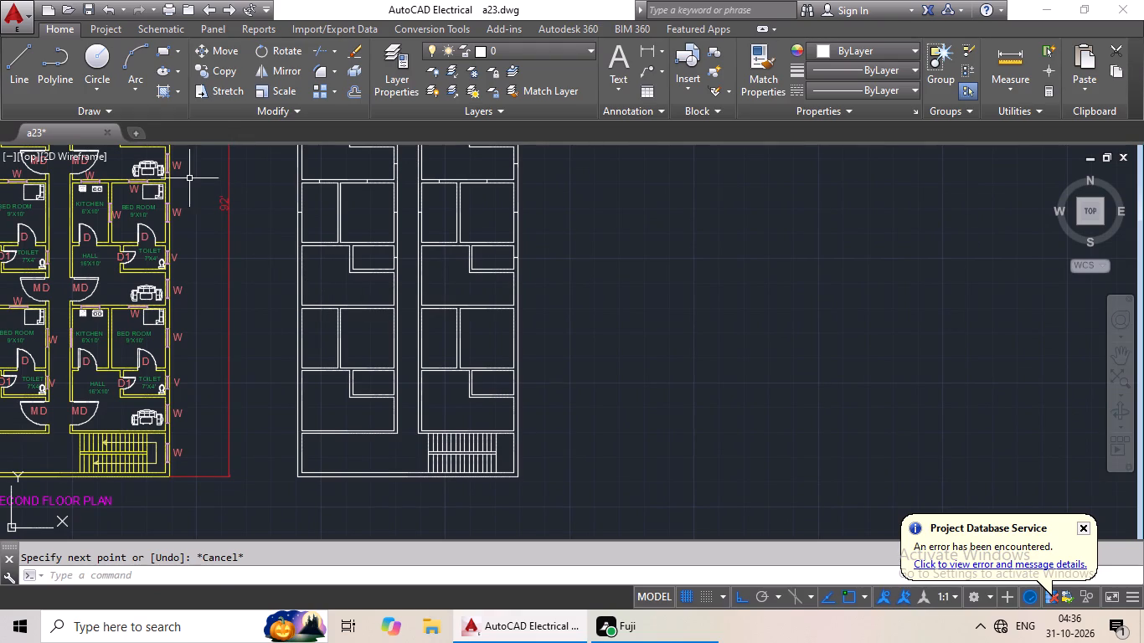
left_click(21, 70)
scroll(525, 296, "up", 1)
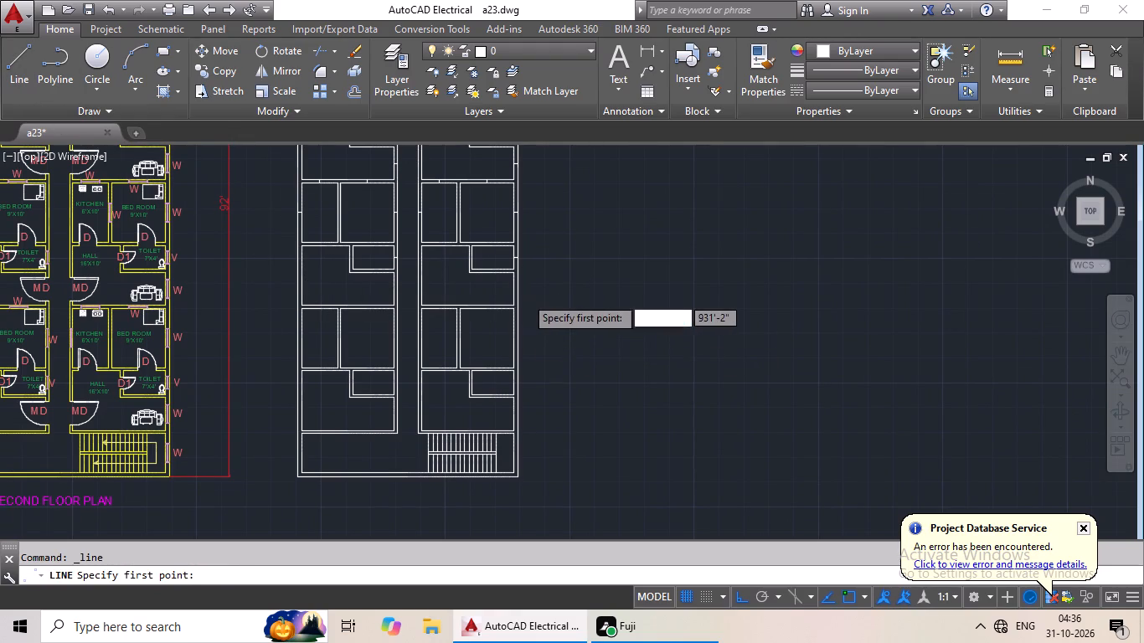
scroll(525, 296, "up", 2)
left_click(480, 259)
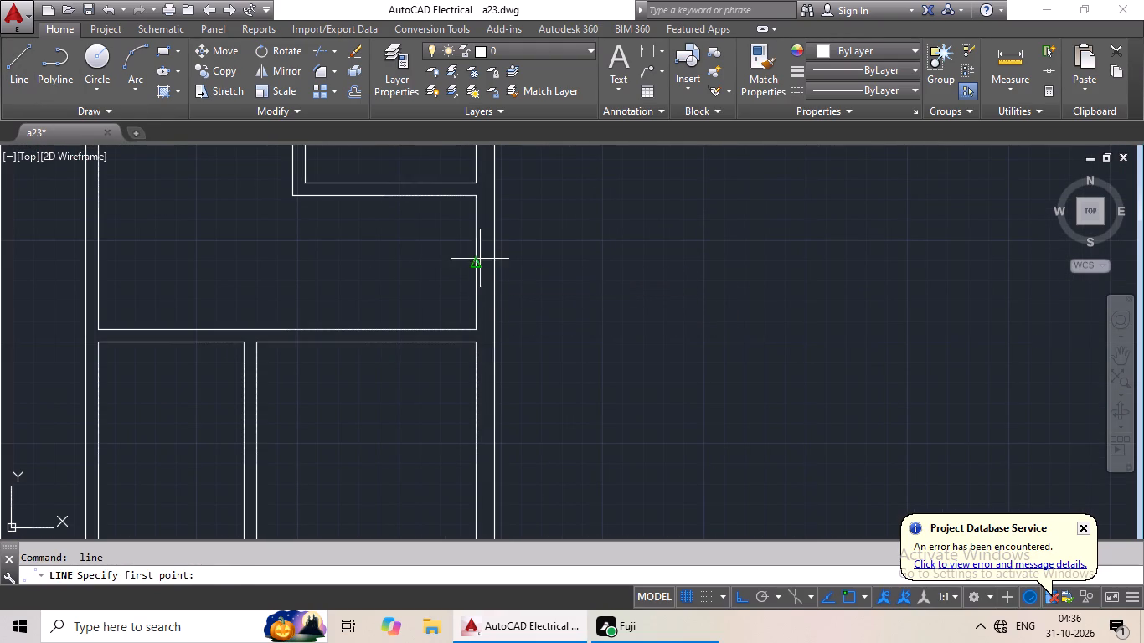
left_click(497, 264)
key("Escape")
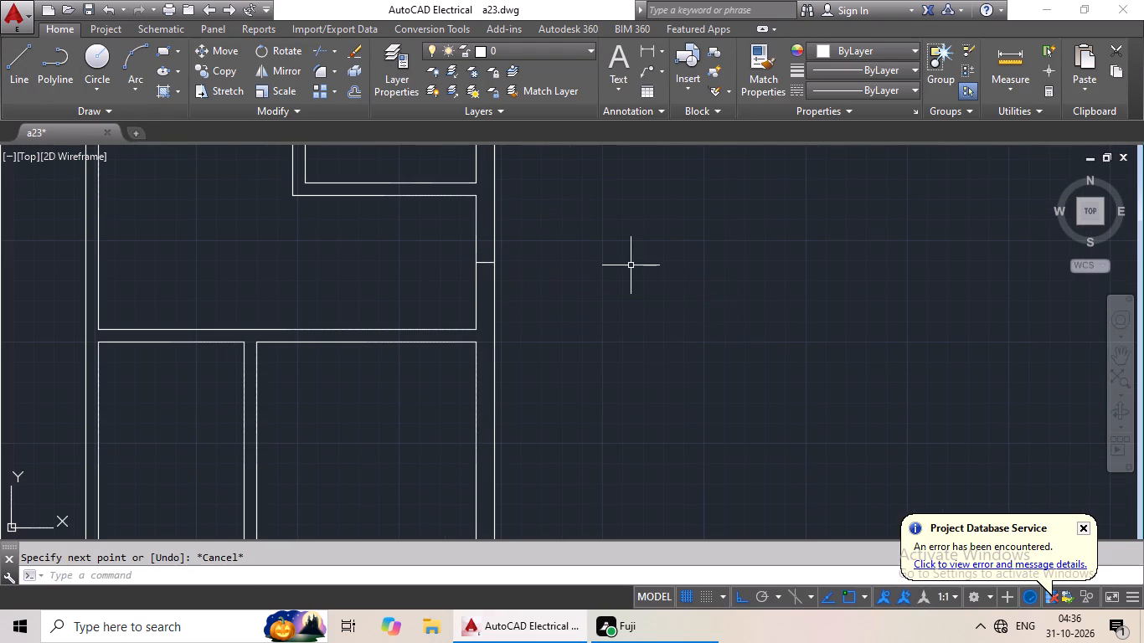
Draw a horizontal line across the left outer wall at the midpoint of the third-row left hall's side.
scroll(625, 267, "down", 2)
left_click(15, 71)
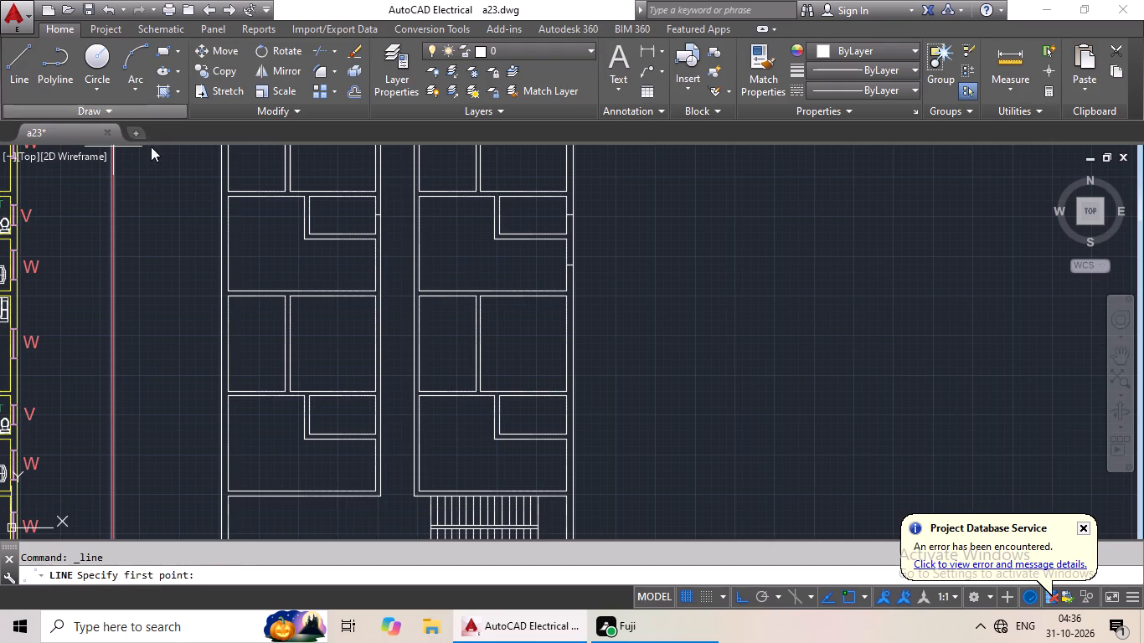
scroll(220, 233, "up", 3)
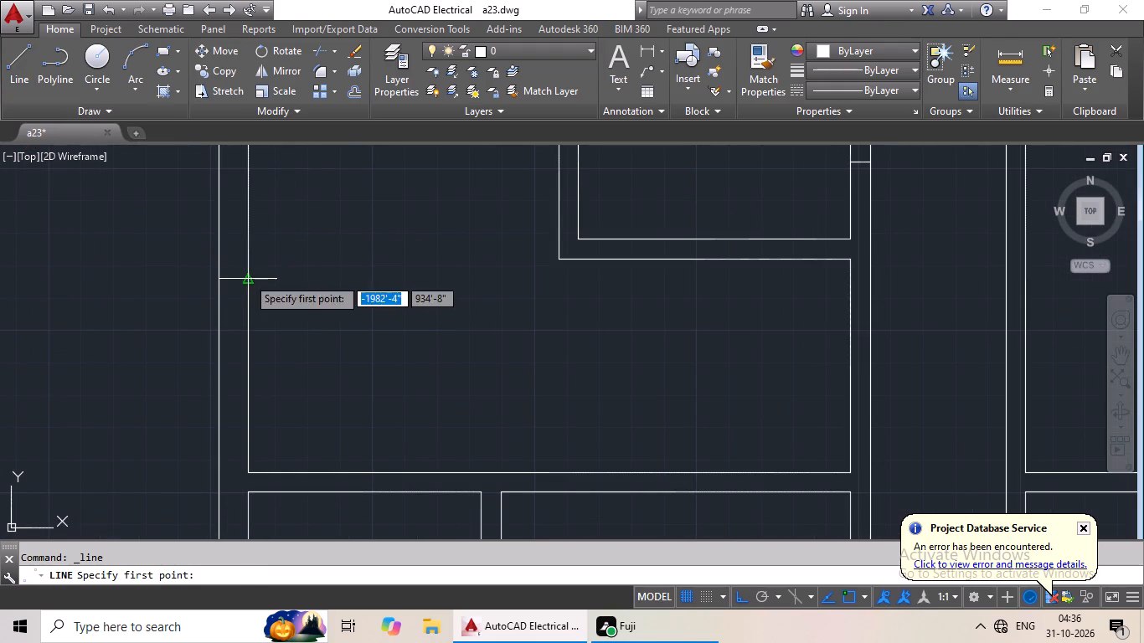
left_click_drag(247, 277, 229, 277)
left_click_drag(221, 278, 234, 278)
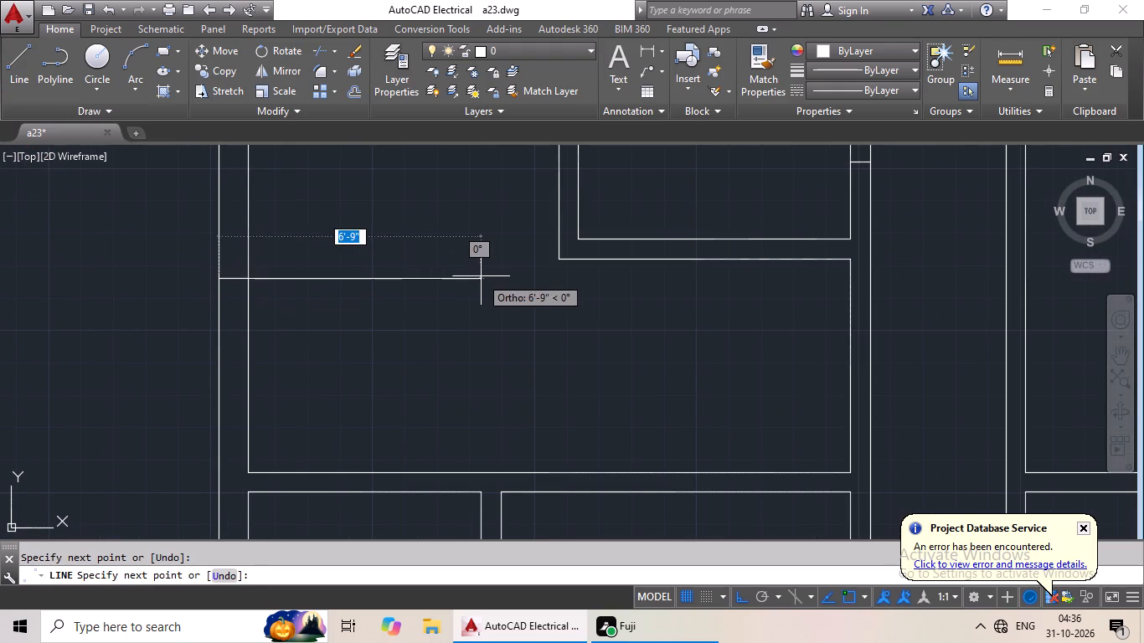
key("Escape")
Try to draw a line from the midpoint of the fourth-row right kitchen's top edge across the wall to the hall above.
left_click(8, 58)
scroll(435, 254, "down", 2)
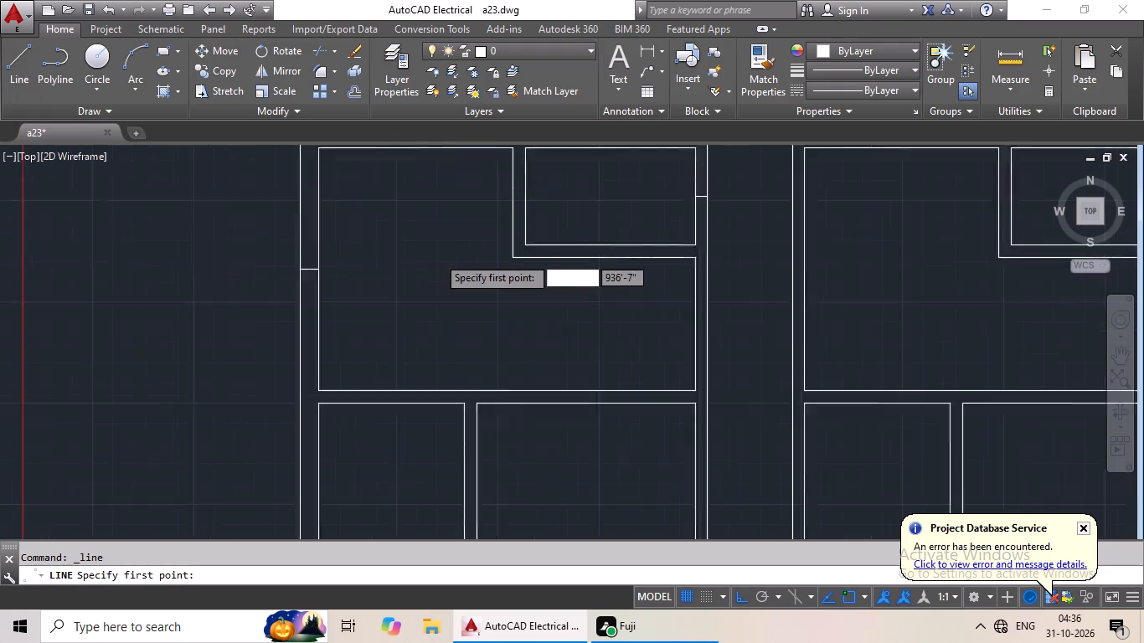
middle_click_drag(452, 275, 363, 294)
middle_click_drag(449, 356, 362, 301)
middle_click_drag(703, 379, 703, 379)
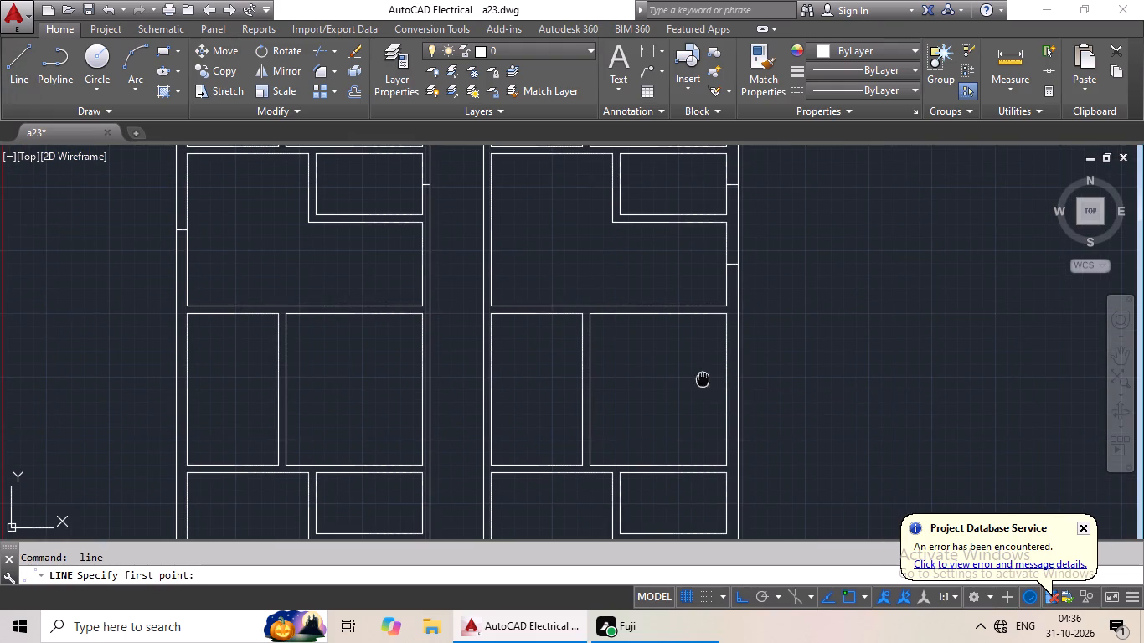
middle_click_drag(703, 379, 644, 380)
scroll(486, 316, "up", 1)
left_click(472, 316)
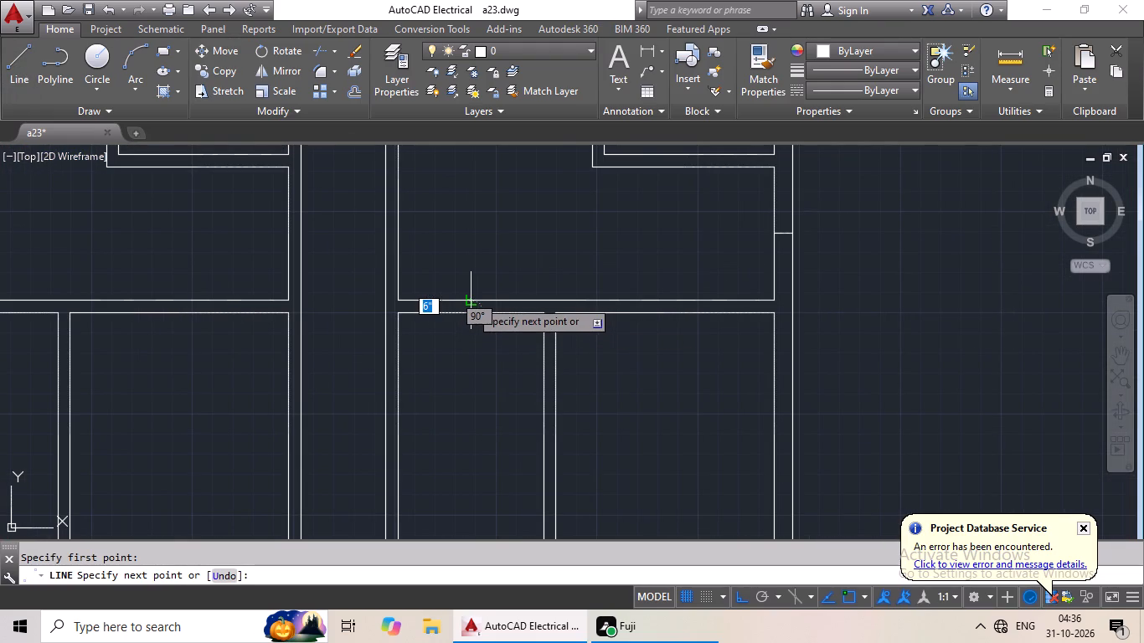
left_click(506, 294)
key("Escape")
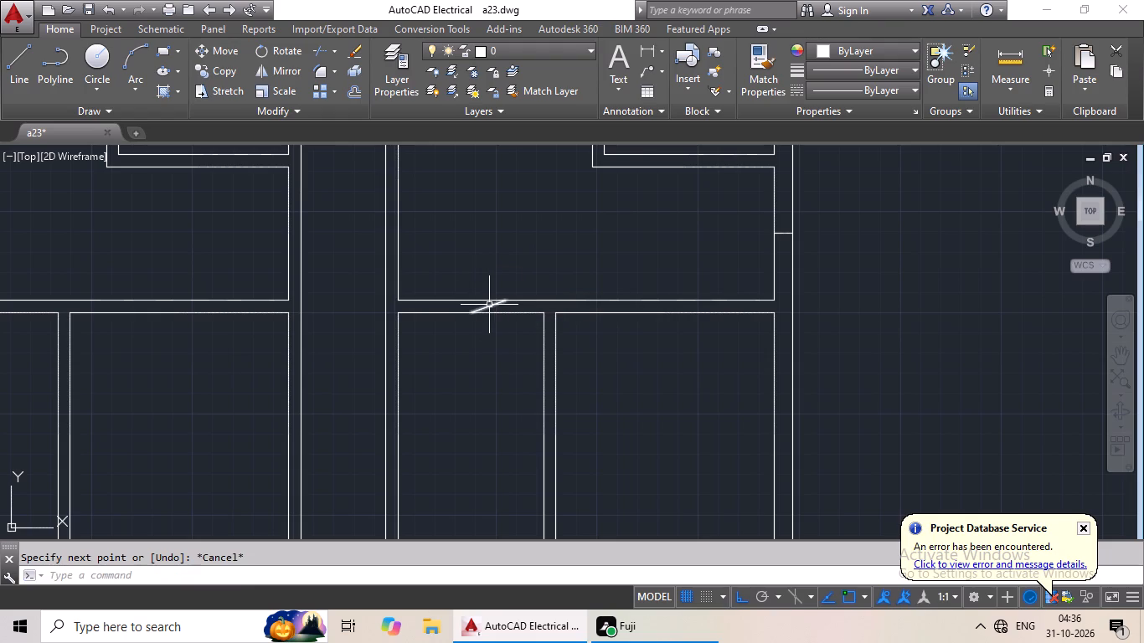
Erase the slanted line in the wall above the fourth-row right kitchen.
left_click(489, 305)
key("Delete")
Draw a vertical line from the midpoint of the fourth-row left kitchen's top edge across the wall to the hall above.
scroll(535, 294, "down", 1)
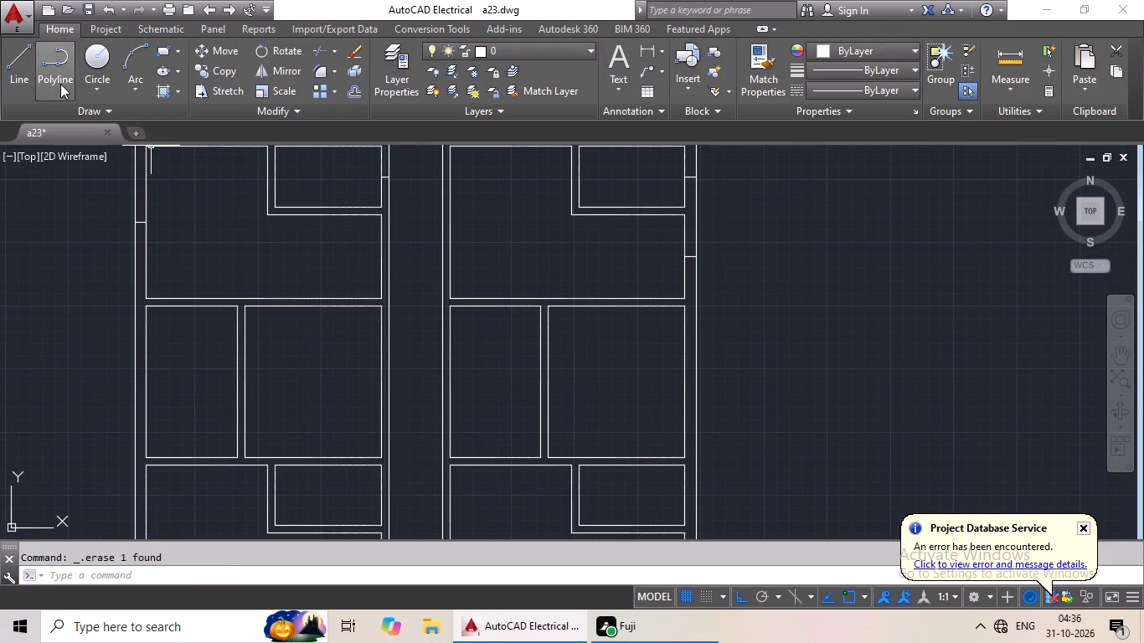
left_click(11, 60)
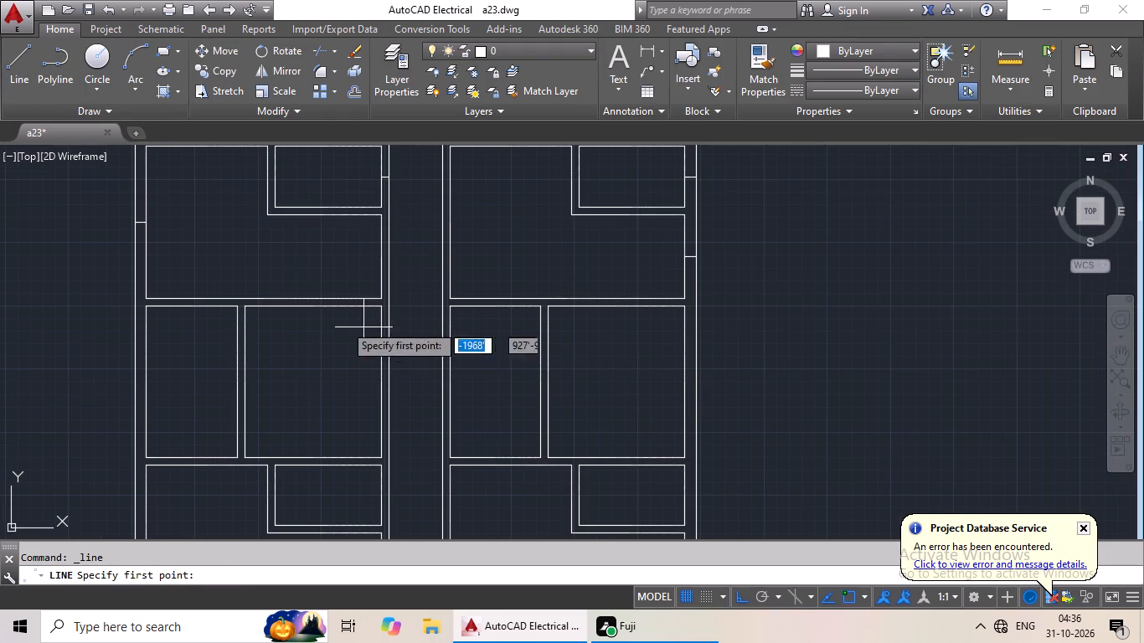
scroll(183, 308, "up", 3)
scroll(219, 293, "down", 1)
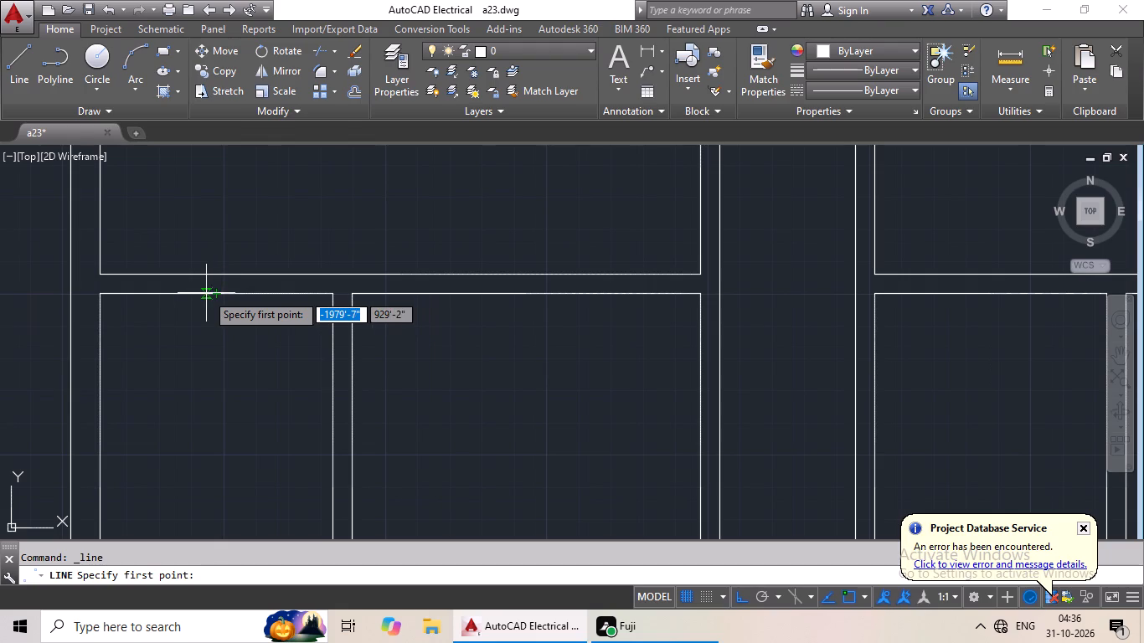
left_click(215, 291)
left_click_drag(219, 270, 222, 270)
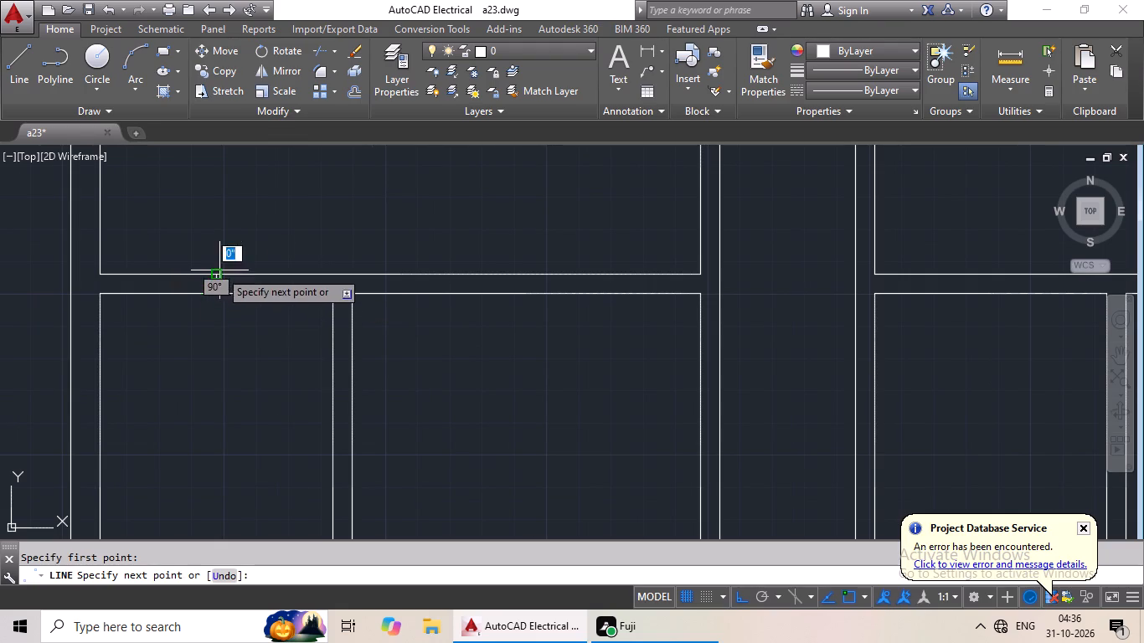
left_click_drag(222, 270, 228, 268)
key("Escape")
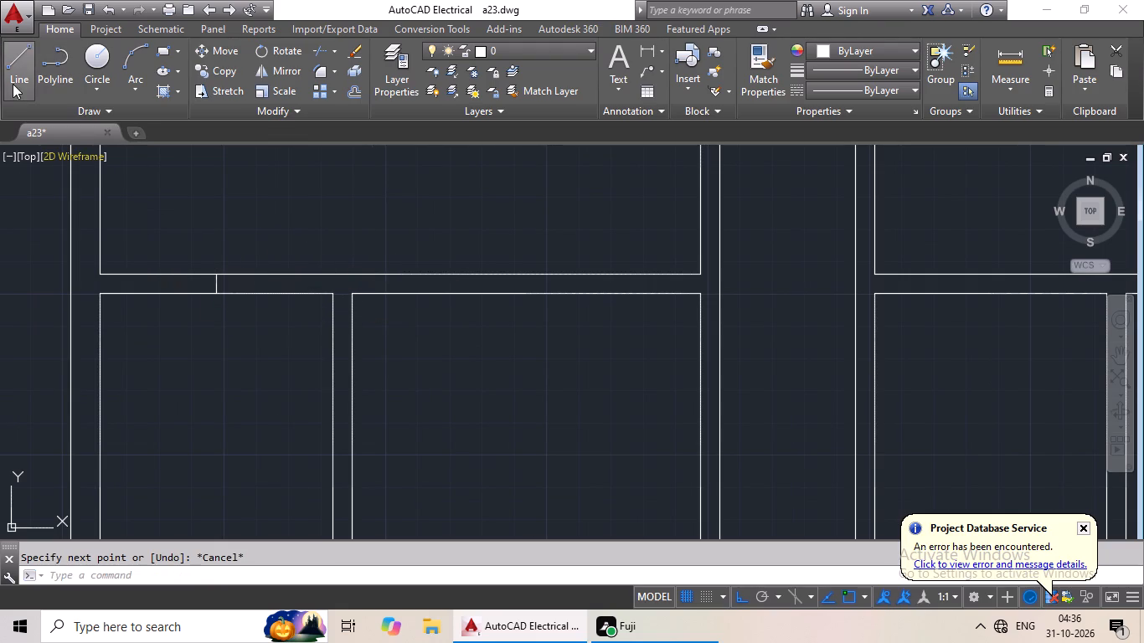
Draw a 9" horizontal line across the left outer wall at the midpoint of the fourth-row left kitchen's outer side.
left_click(26, 78)
scroll(196, 271, "down", 1)
middle_click_drag(217, 367, 312, 315)
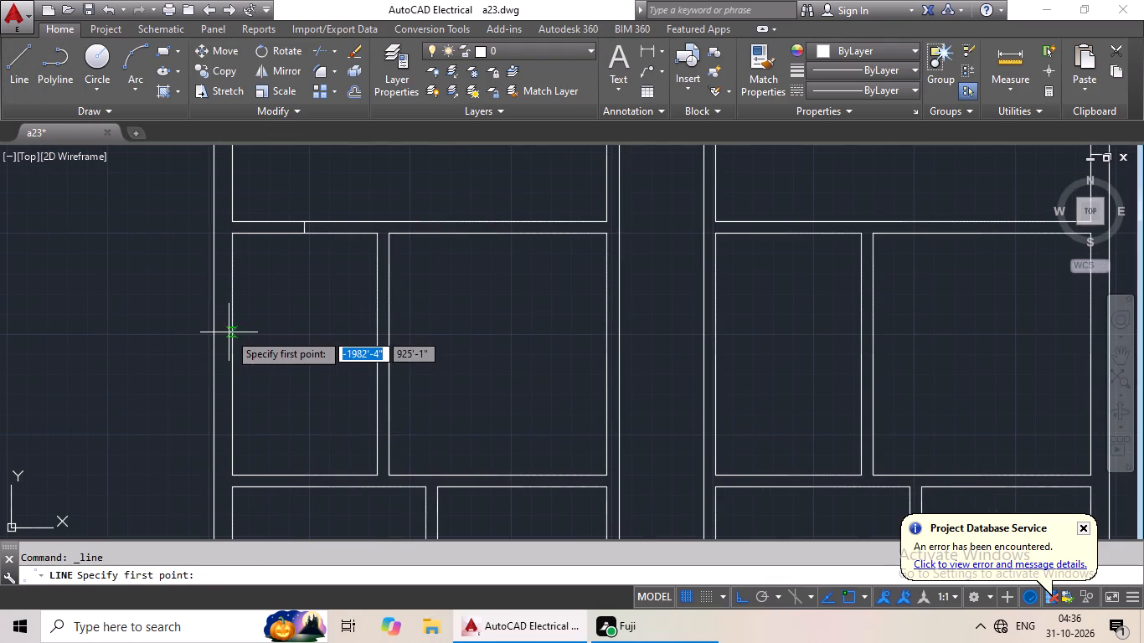
left_click(235, 357)
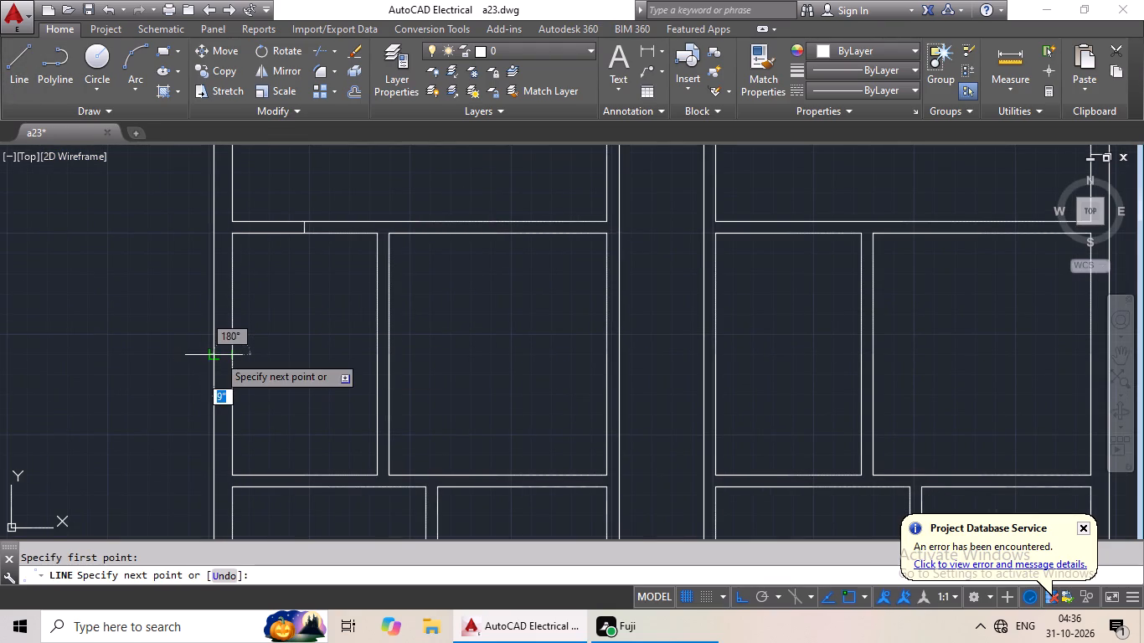
left_click_drag(218, 355, 231, 352)
key("Escape")
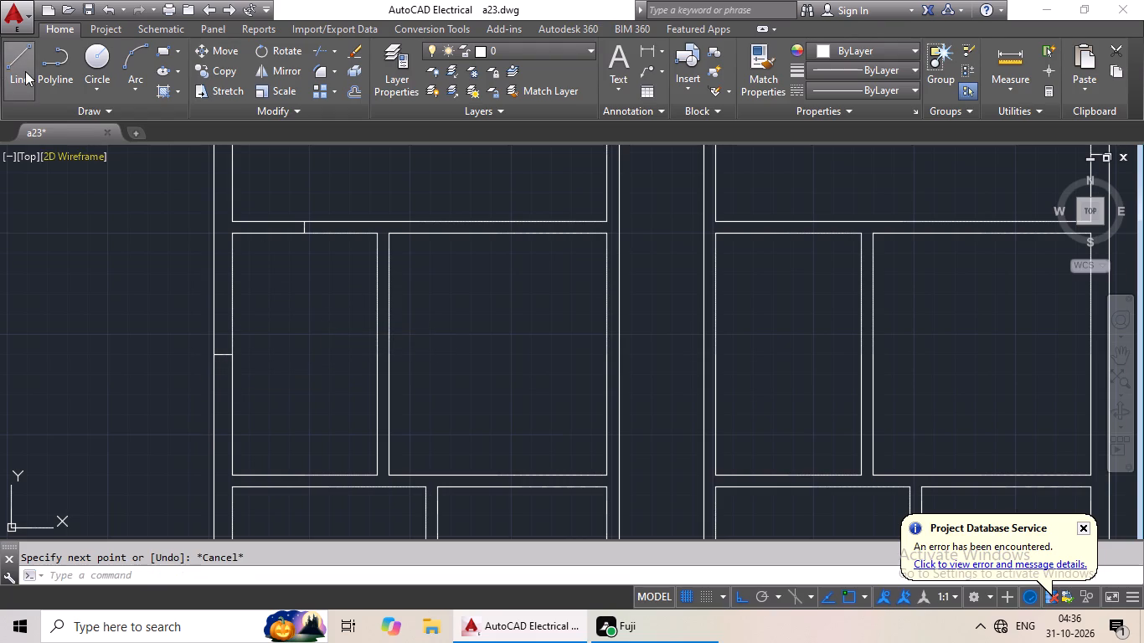
Draw a vertical line from the midpoint of the fourth-row left bedroom's top edge across the wall to the hall above.
left_click(4, 64)
scroll(505, 231, "up", 1)
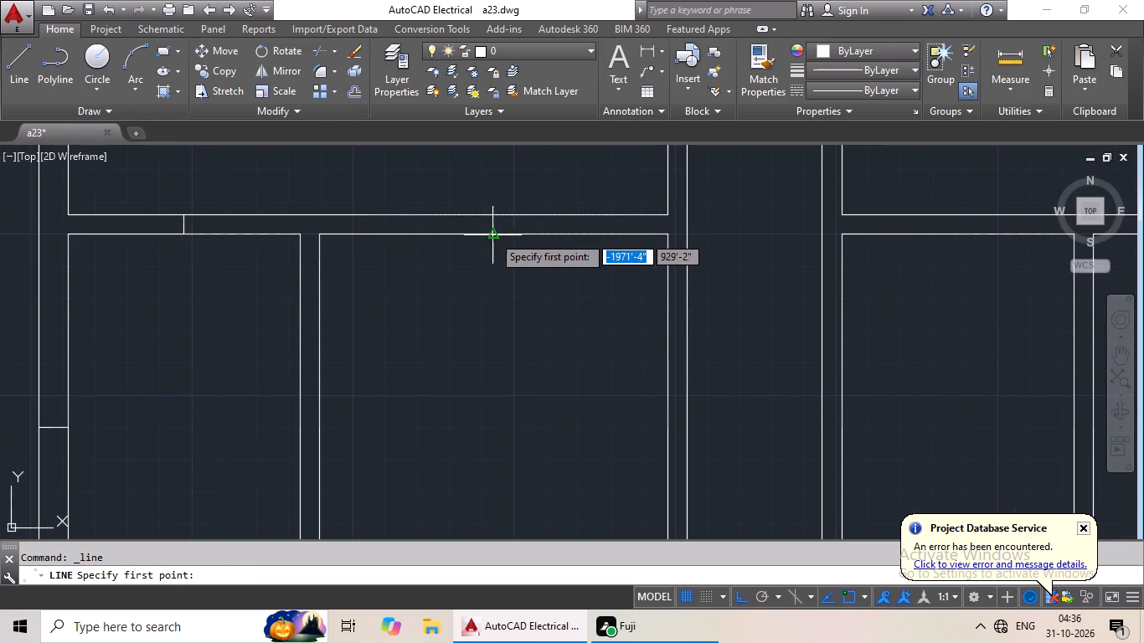
left_click(492, 235)
left_click(495, 212)
key("Escape")
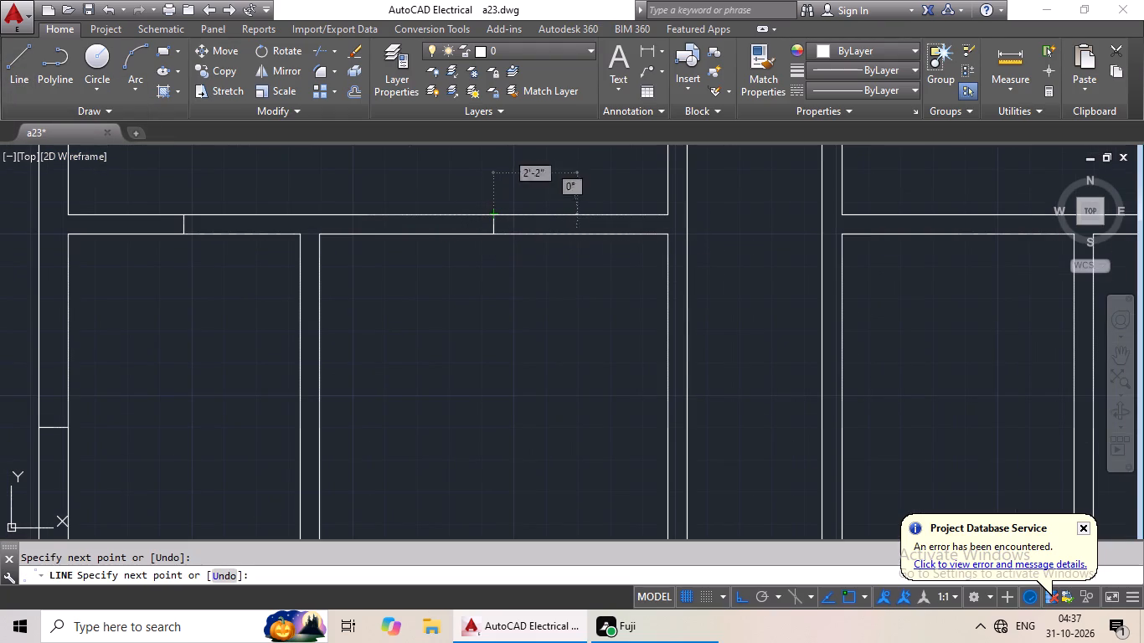
Draw a horizontal line across the corridor wall at the midpoint of the fourth-row left bedroom's right side.
left_click(13, 69)
scroll(323, 252, "down", 2)
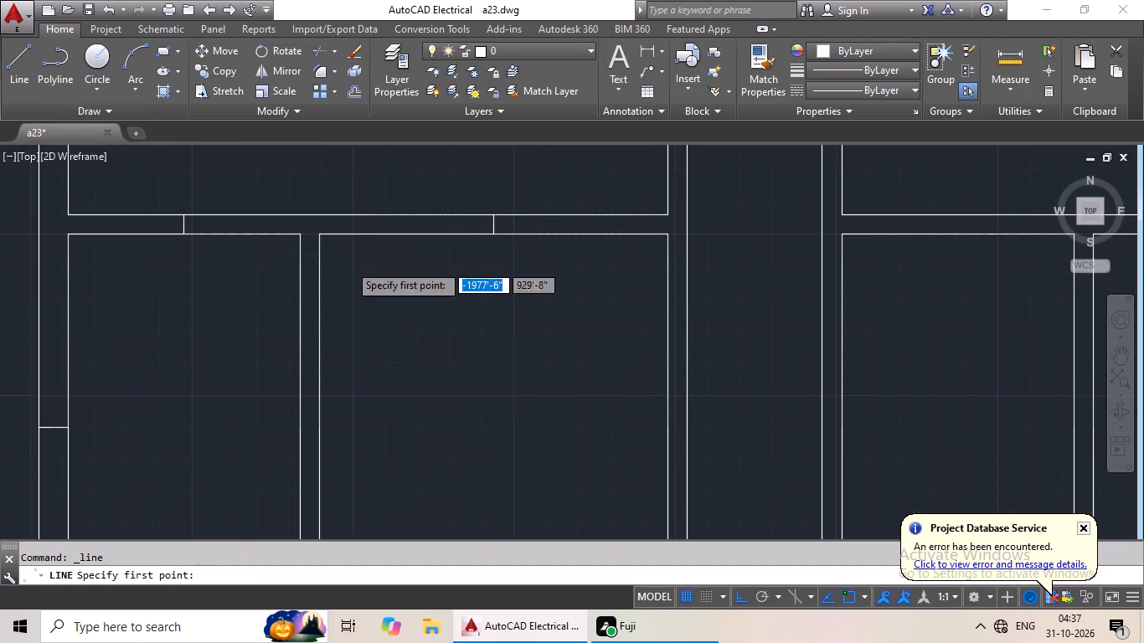
middle_click_drag(450, 352, 432, 316)
scroll(472, 297, "up", 2)
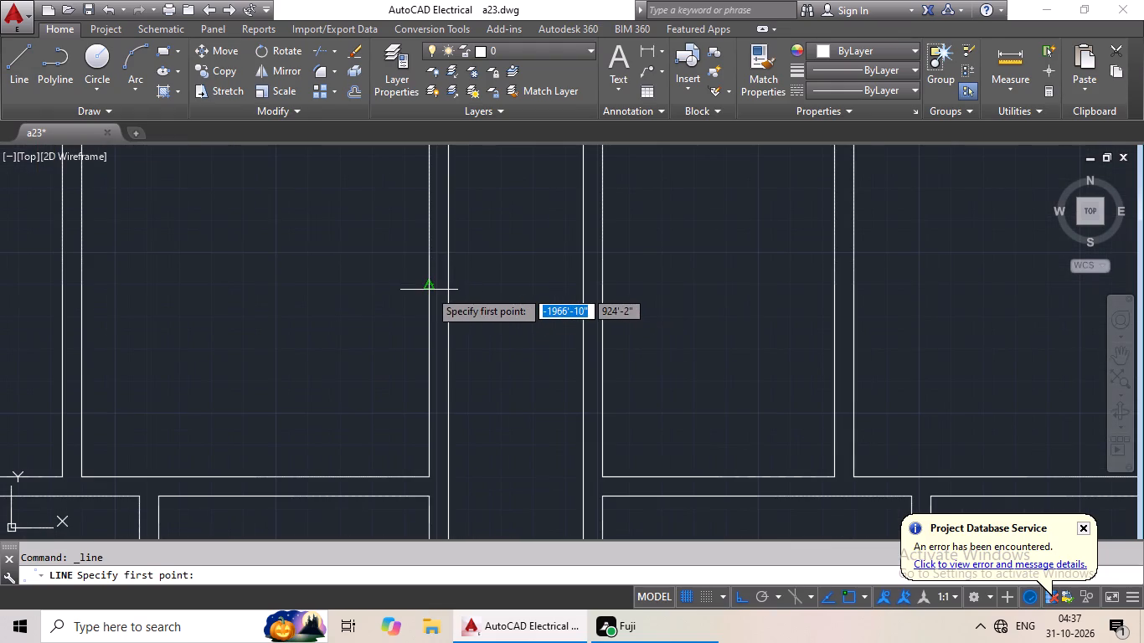
left_click(431, 285)
left_click(451, 285)
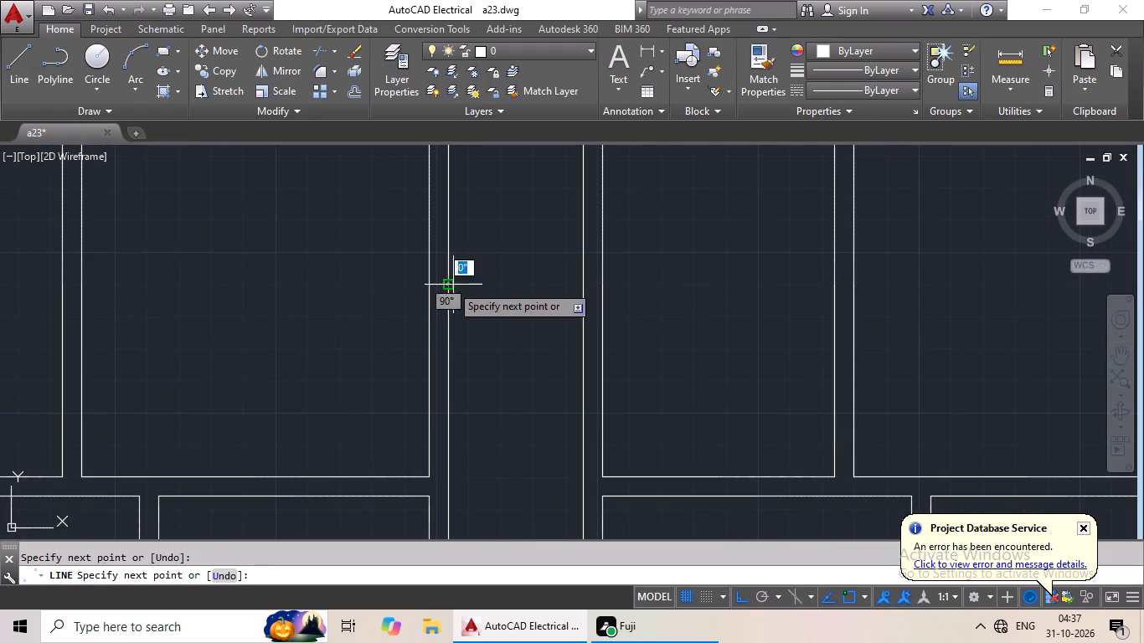
scroll(494, 280, "down", 1)
key("Escape")
Draw a vertical line from the midpoint of the fourth-row right kitchen's top edge across the wall to the hall above.
left_click(10, 60)
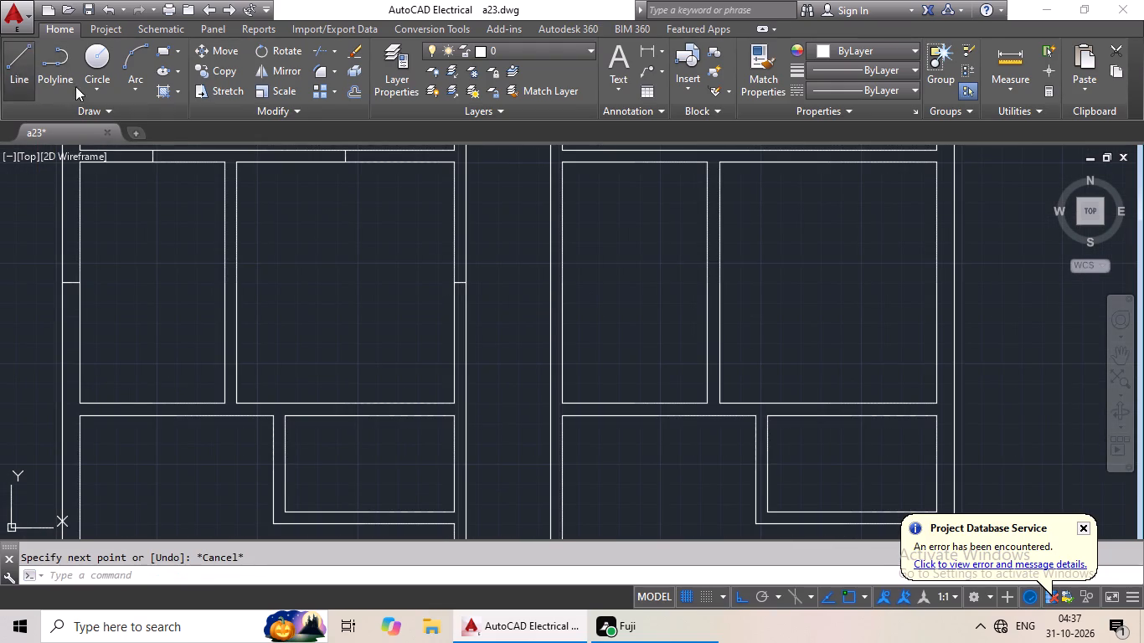
scroll(526, 219, "down", 2)
middle_click_drag(583, 234, 544, 311)
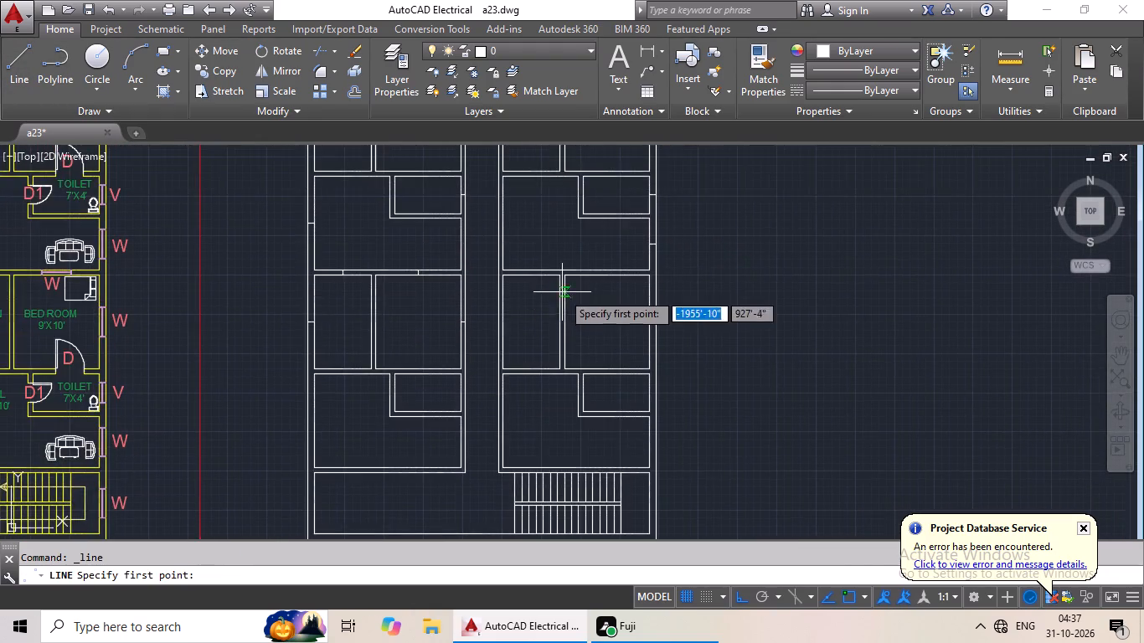
scroll(557, 290, "up", 3)
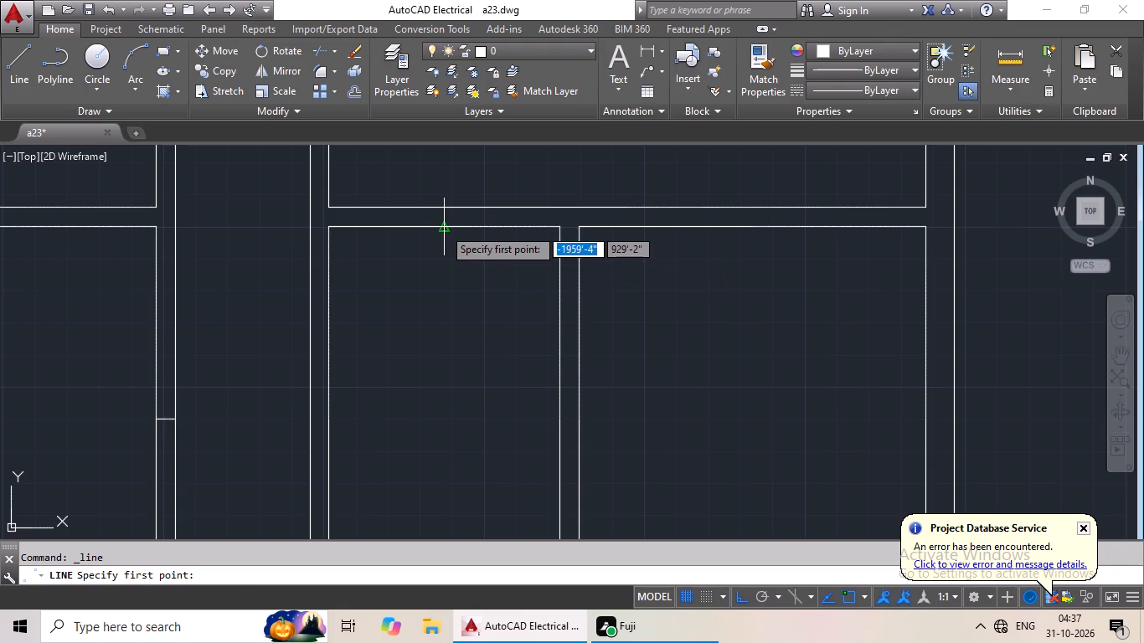
left_click(443, 228)
left_click(443, 204)
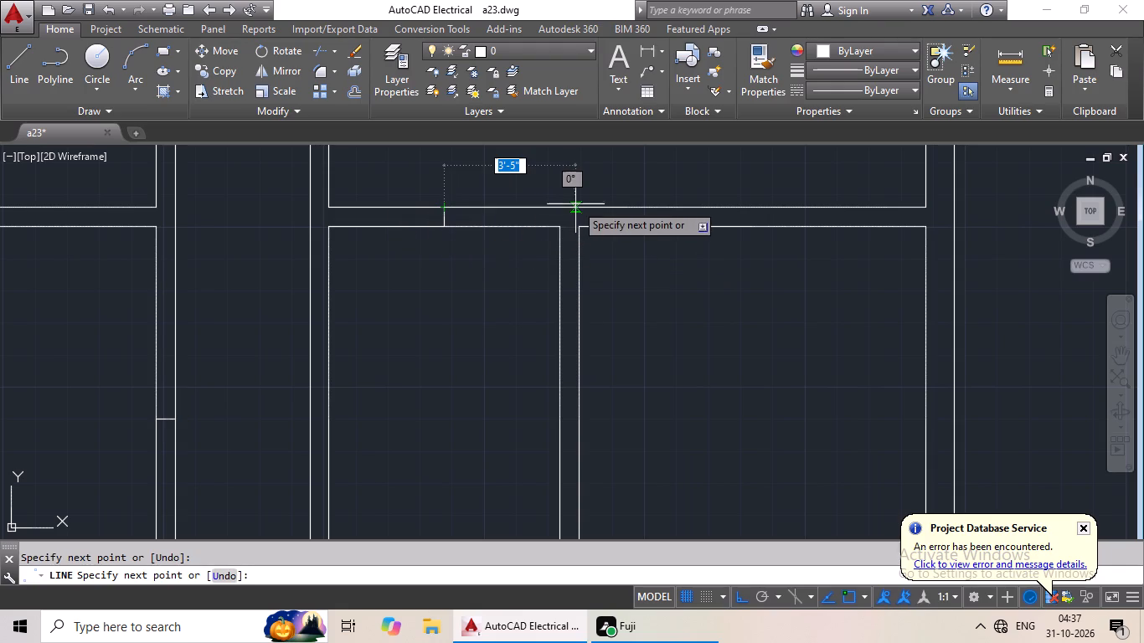
key("Escape")
Draw a horizontal line across the corridor wall at the midpoint of the fourth-row right kitchen's left side.
left_click(15, 59)
scroll(379, 256, "down", 1)
middle_click_drag(384, 266, 433, 205)
left_click(398, 295)
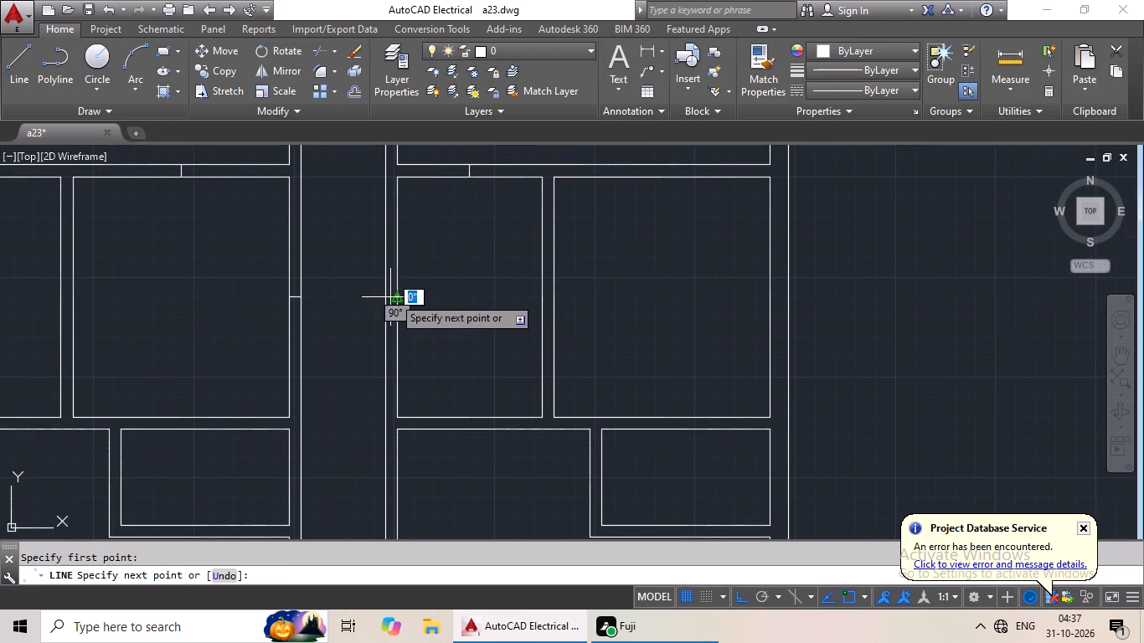
scroll(382, 299, "up", 3)
left_click(394, 294)
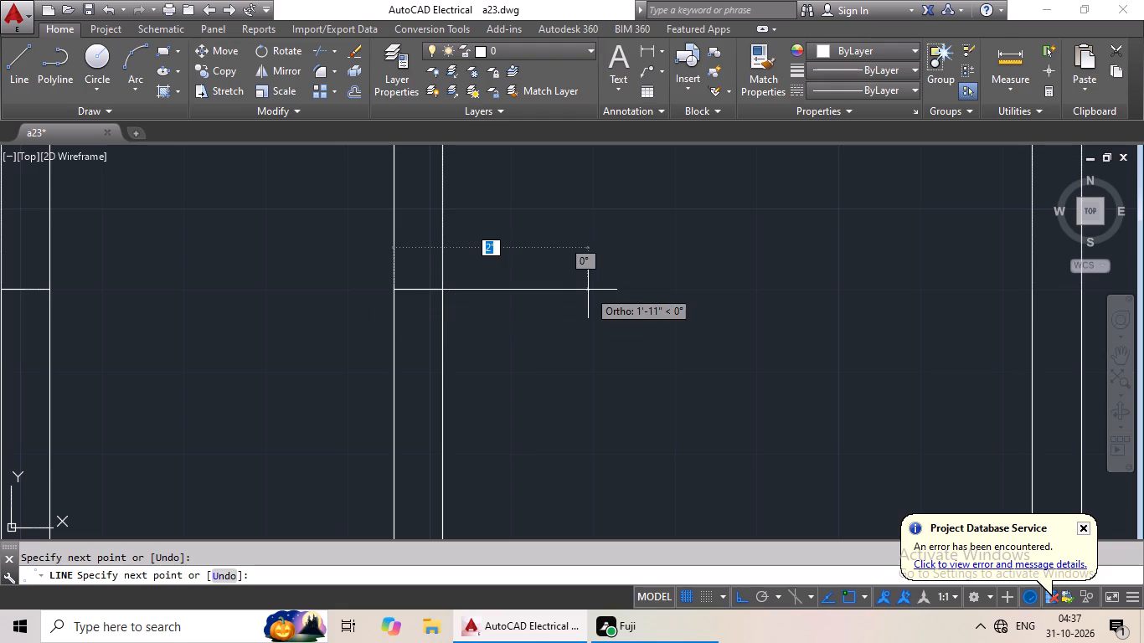
key("Escape")
Draw a vertical line from the midpoint of the fourth-row right bedroom's top edge across the wall to the hall above.
scroll(605, 288, "down", 1)
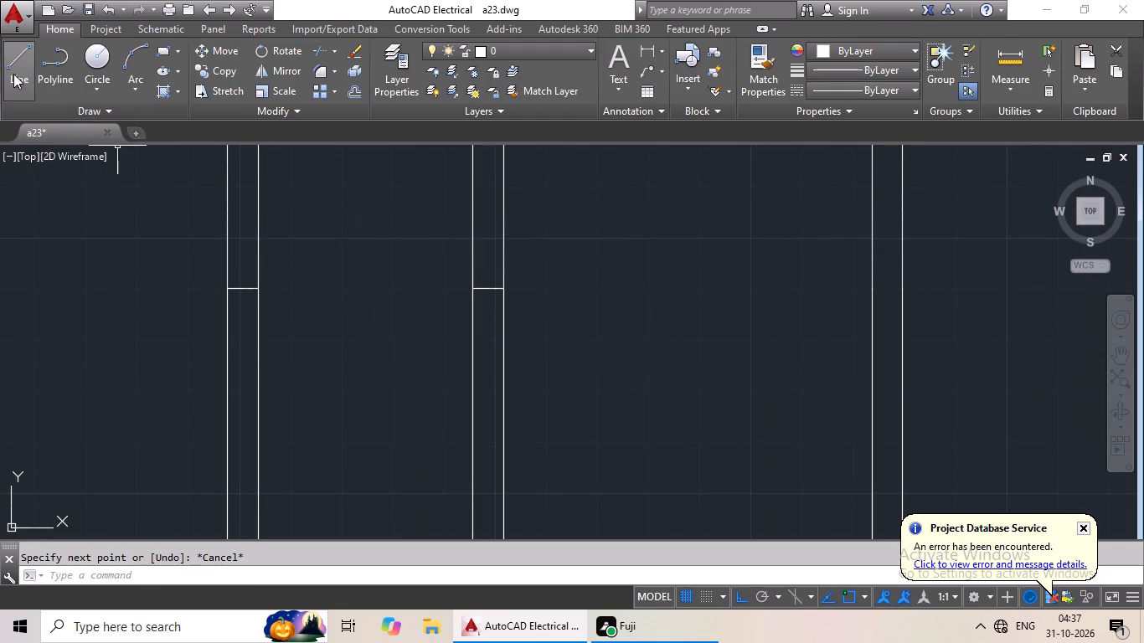
left_click(13, 74)
scroll(508, 279, "down", 2)
middle_click_drag(657, 315, 469, 361)
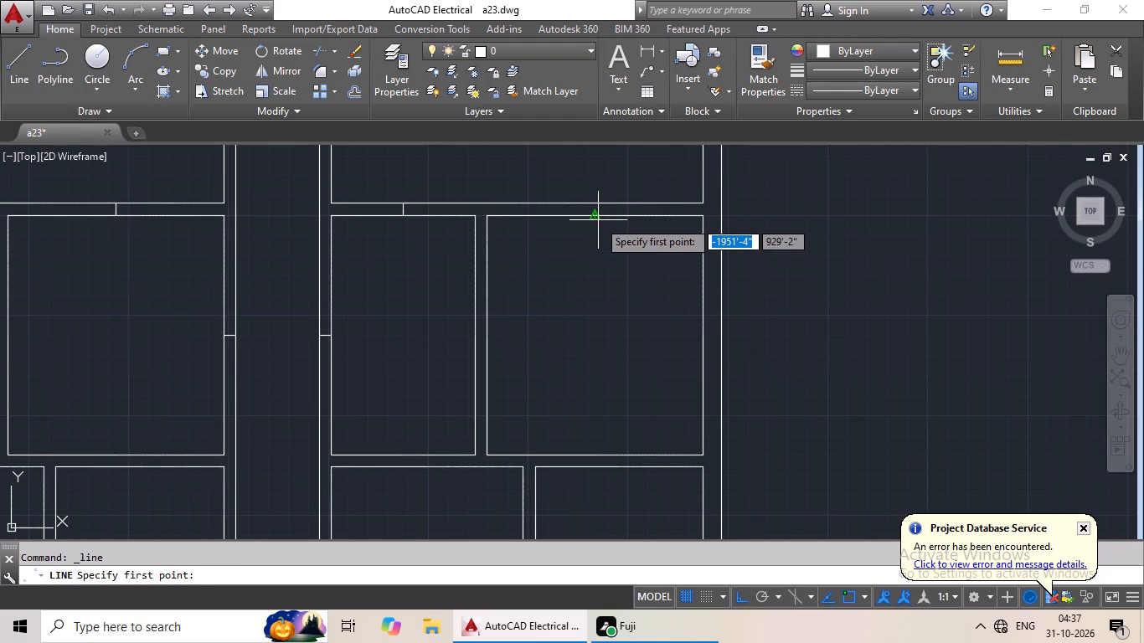
left_click(598, 217)
scroll(600, 203, "up", 3)
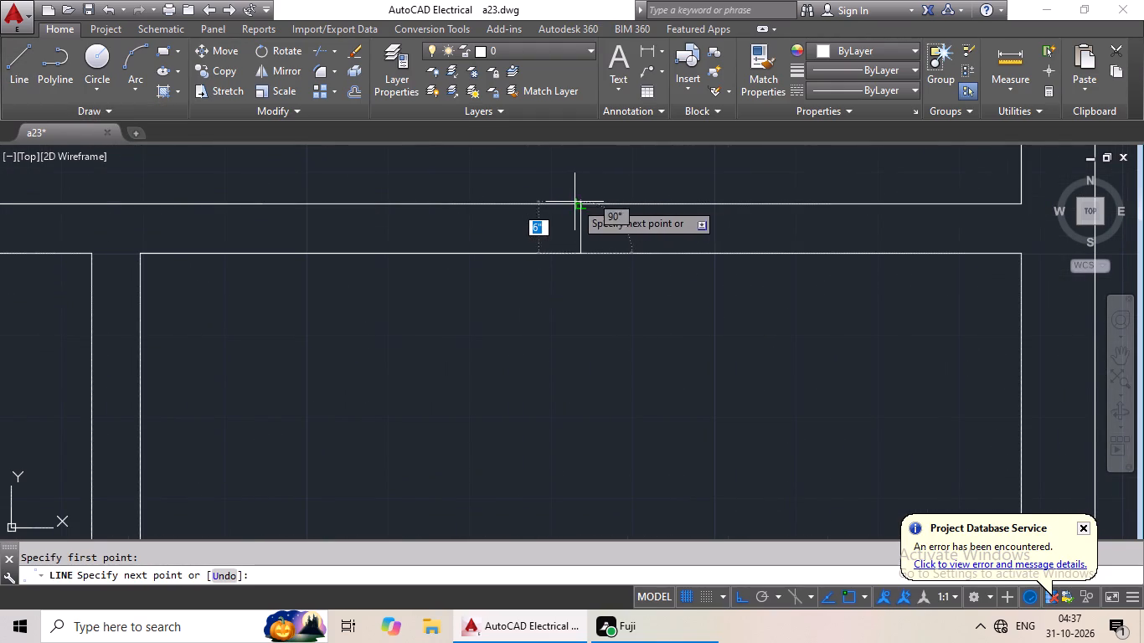
left_click(579, 200)
key("Escape")
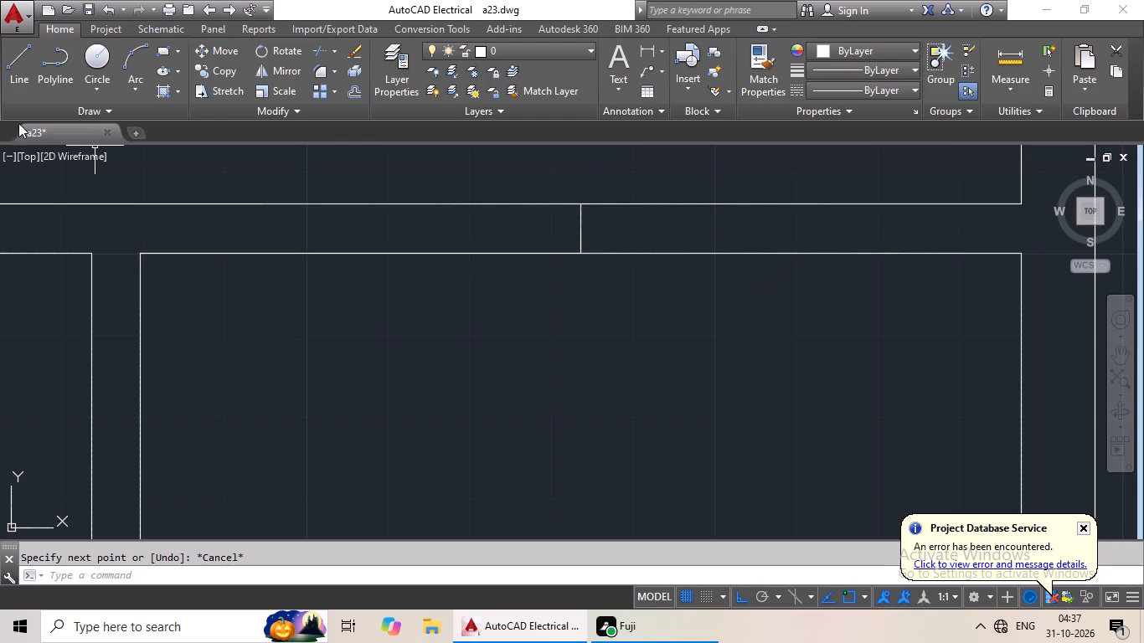
Draw a horizontal line across the right outer wall at the midpoint of the fourth-row right bedroom's outer side.
left_click(22, 78)
scroll(244, 243, "down", 2)
middle_click_drag(291, 296, 364, 237)
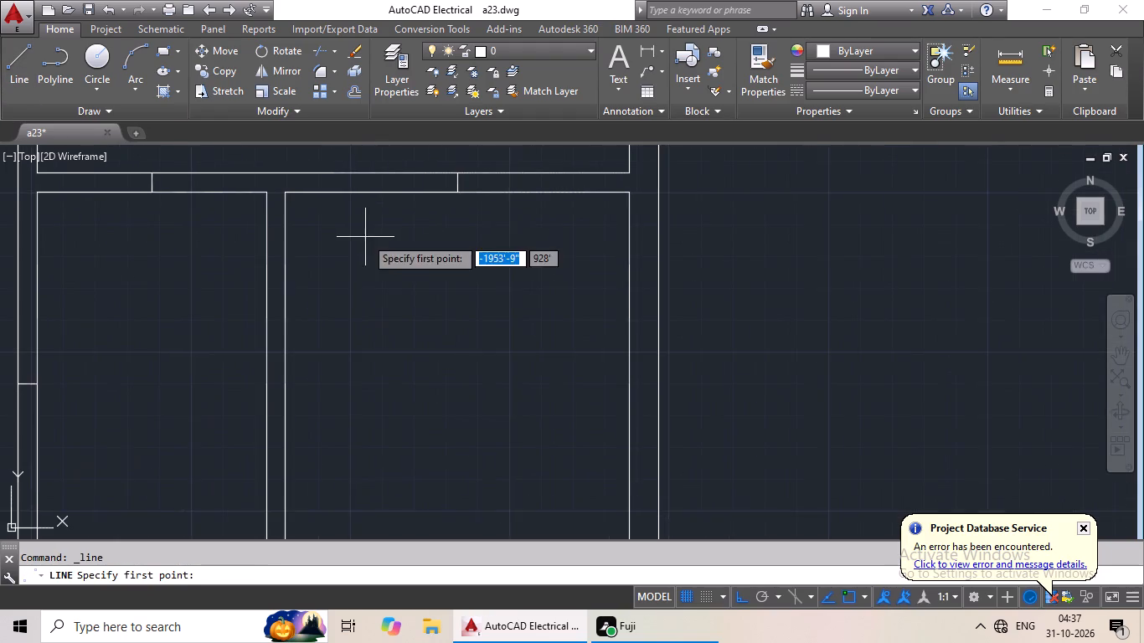
scroll(420, 279, "down", 1)
middle_click_drag(457, 322, 434, 275)
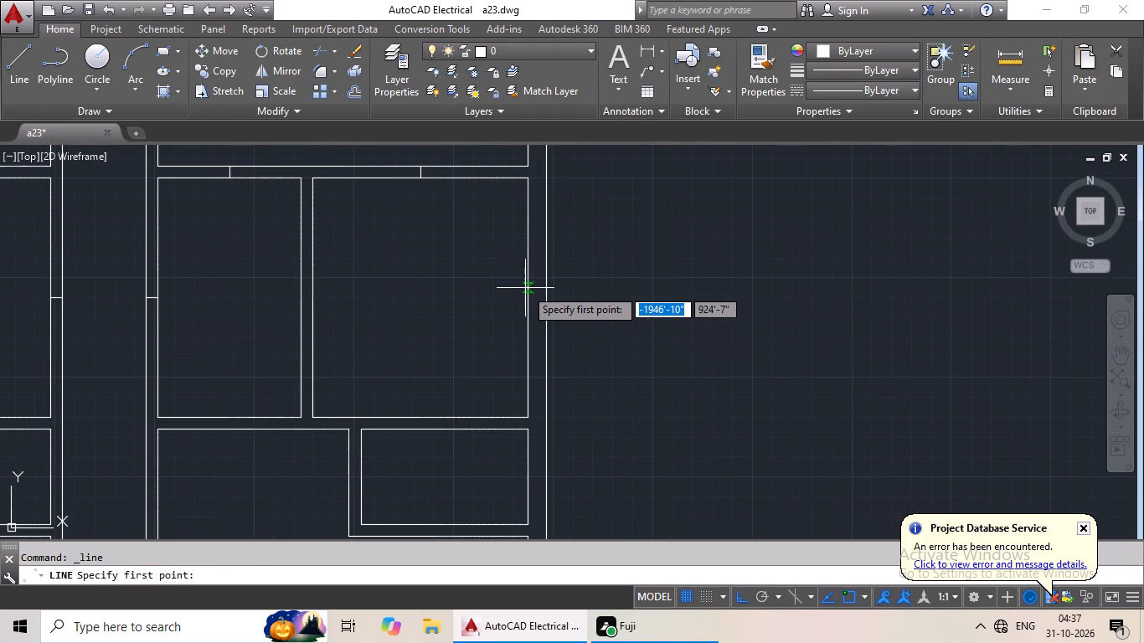
left_click(528, 295)
scroll(575, 296, "up", 1)
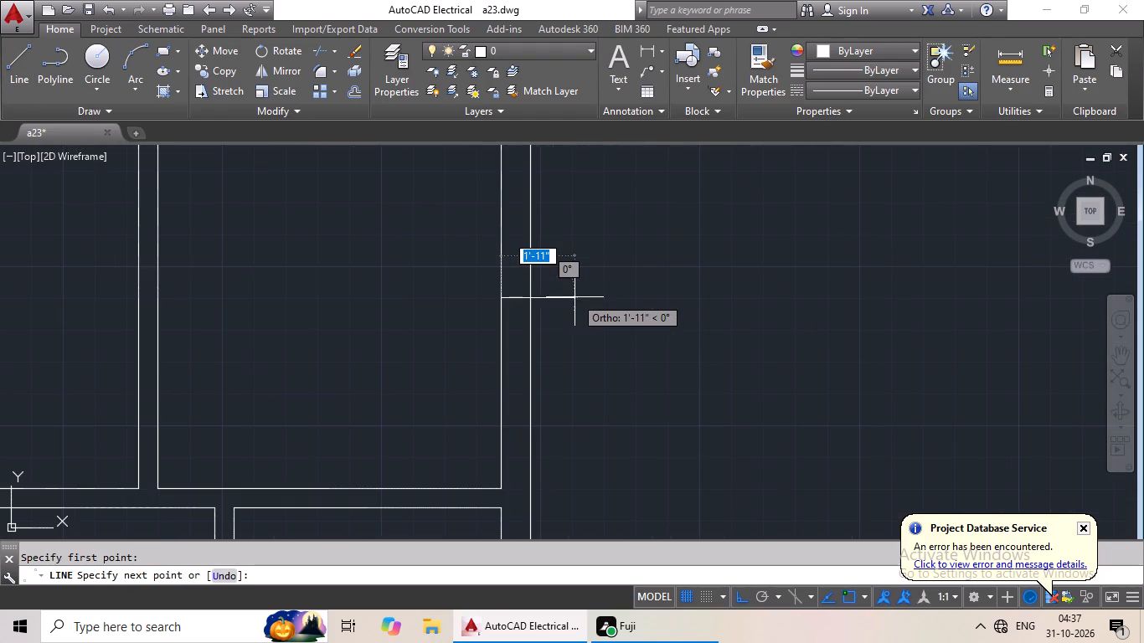
left_click(531, 301)
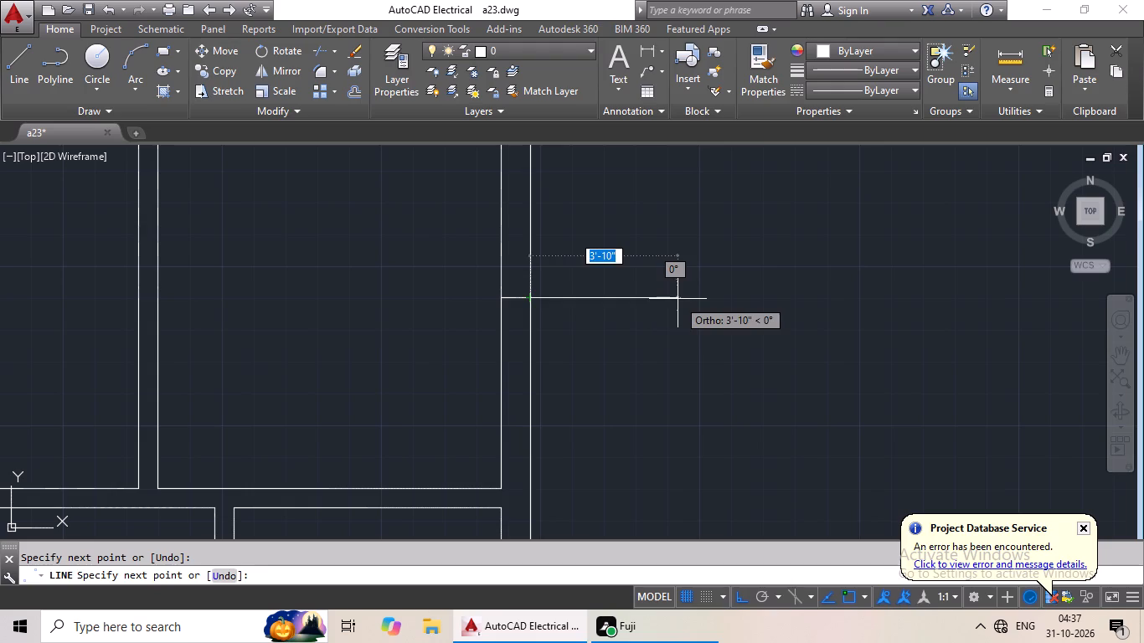
key("Escape")
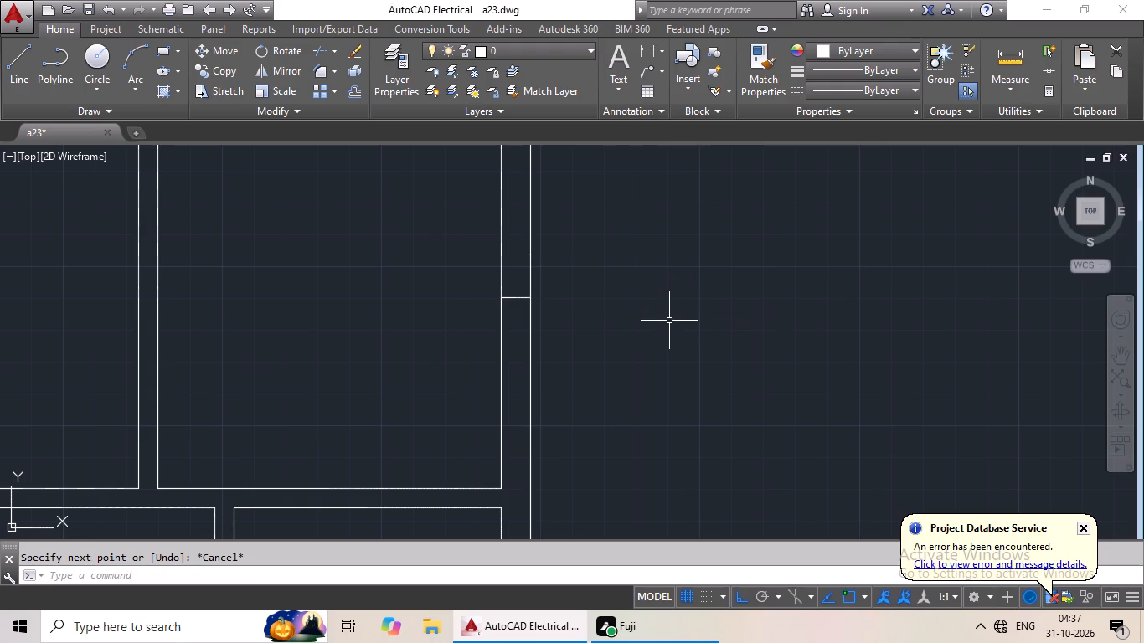
Draw a horizontal line across the corridor wall at the midpoint of the fourth-row left toilet's right side.
scroll(667, 358, "down", 2)
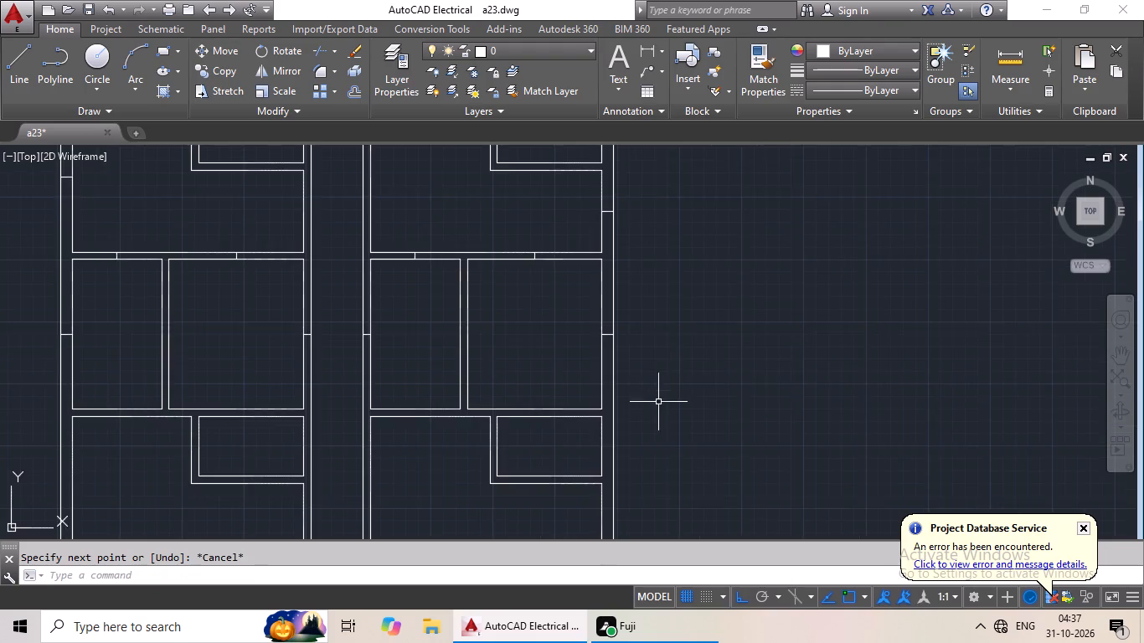
middle_click_drag(658, 404, 718, 306)
scroll(719, 313, "down", 1)
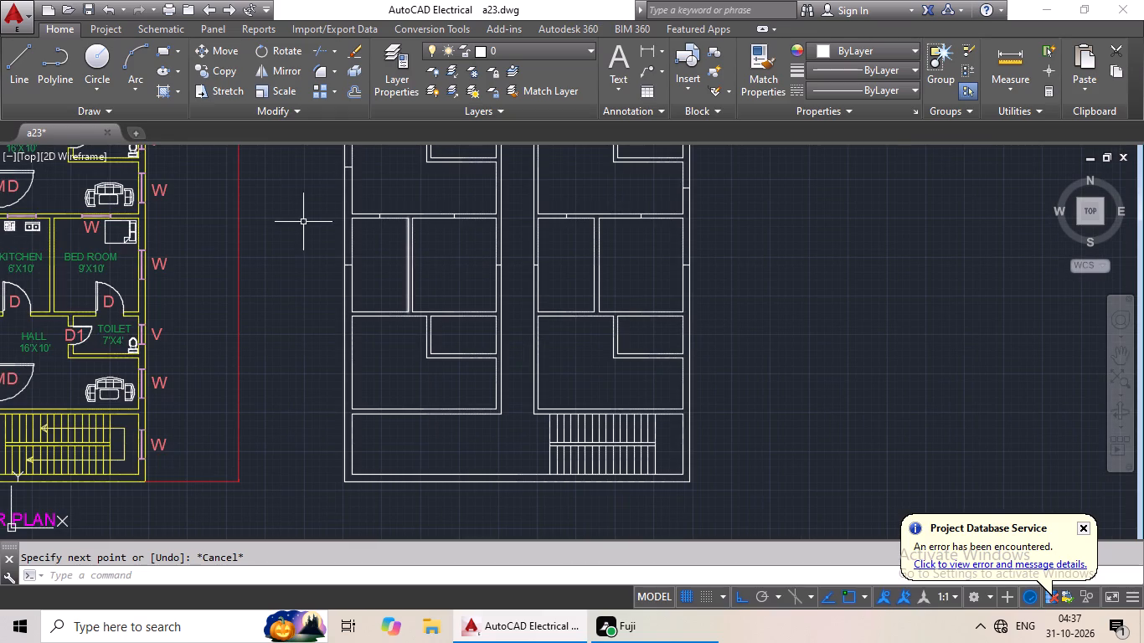
left_click(20, 75)
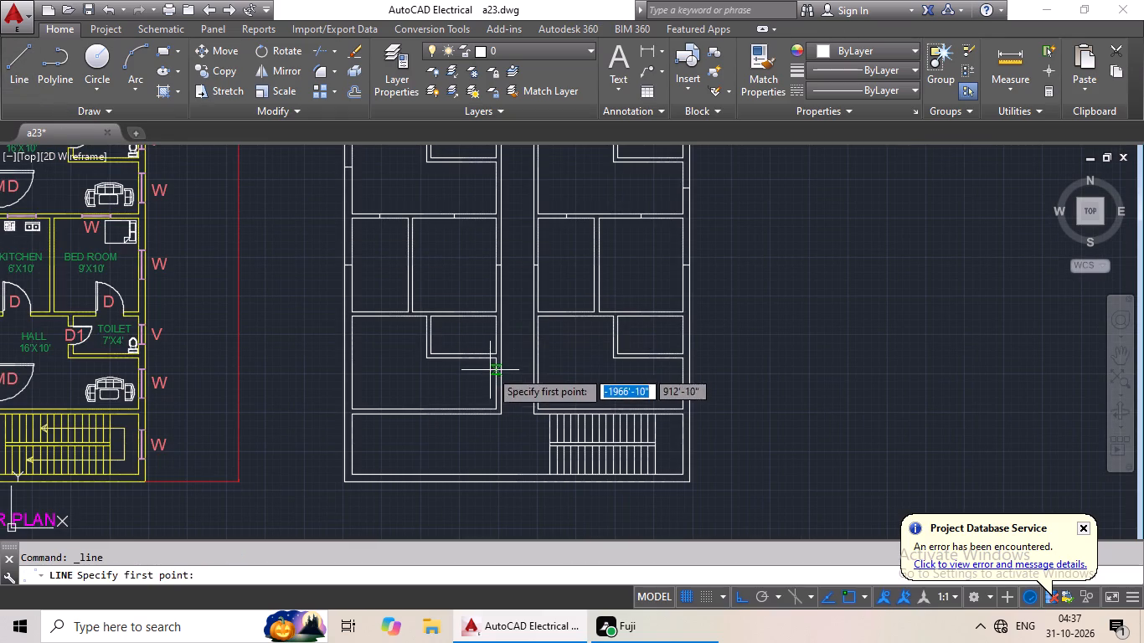
scroll(534, 354, "up", 2)
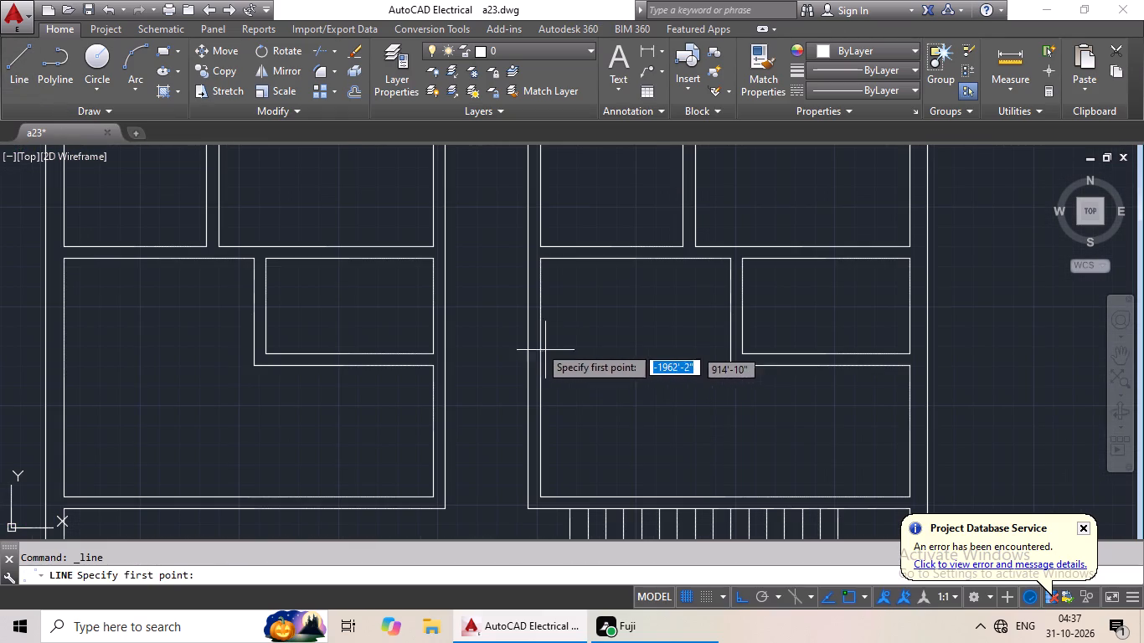
left_click(432, 303)
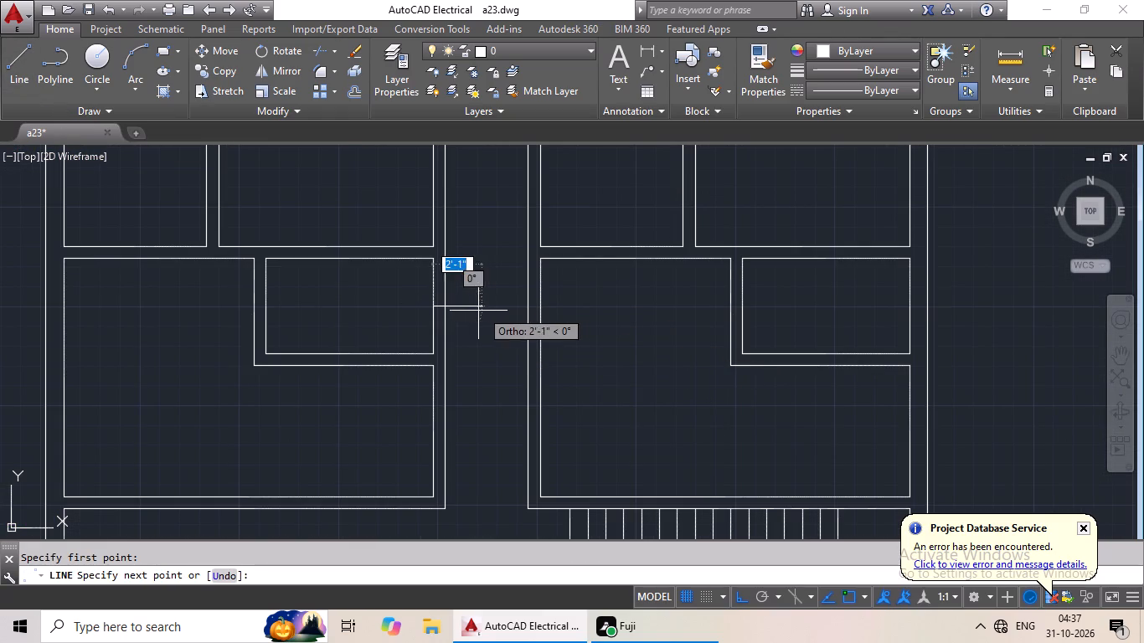
left_click_drag(446, 311, 454, 309)
key("Escape")
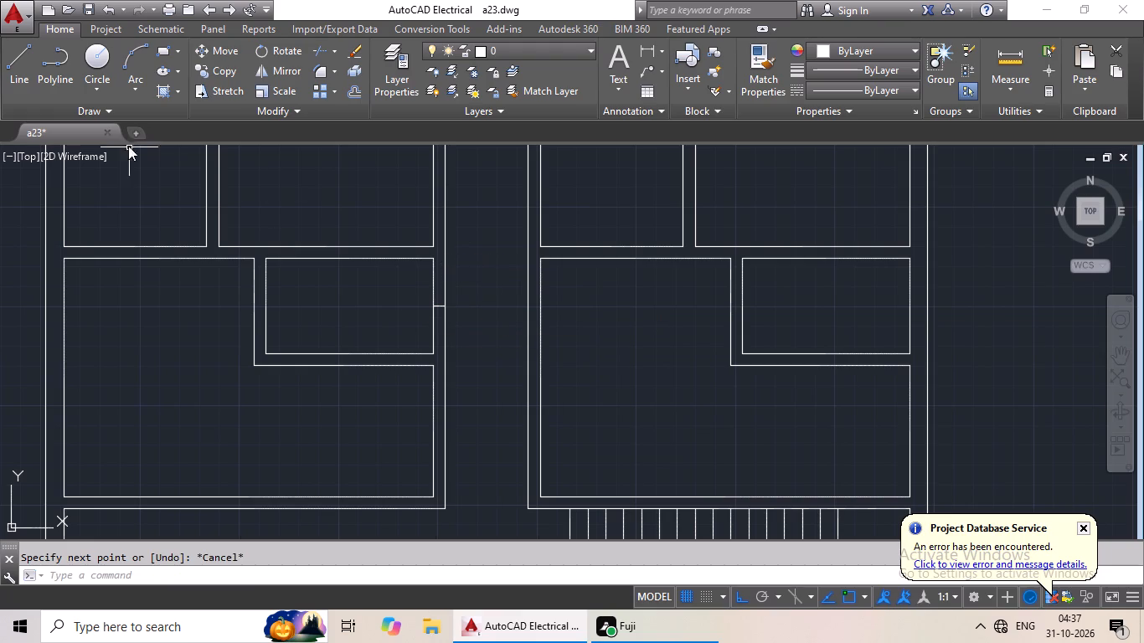
Draw a 9" horizontal line across the right outer wall at the midpoint of the fourth-row right toilet's outer side.
left_click_drag(18, 71, 24, 81)
scroll(575, 343, "down", 1)
middle_click_drag(599, 347, 433, 355)
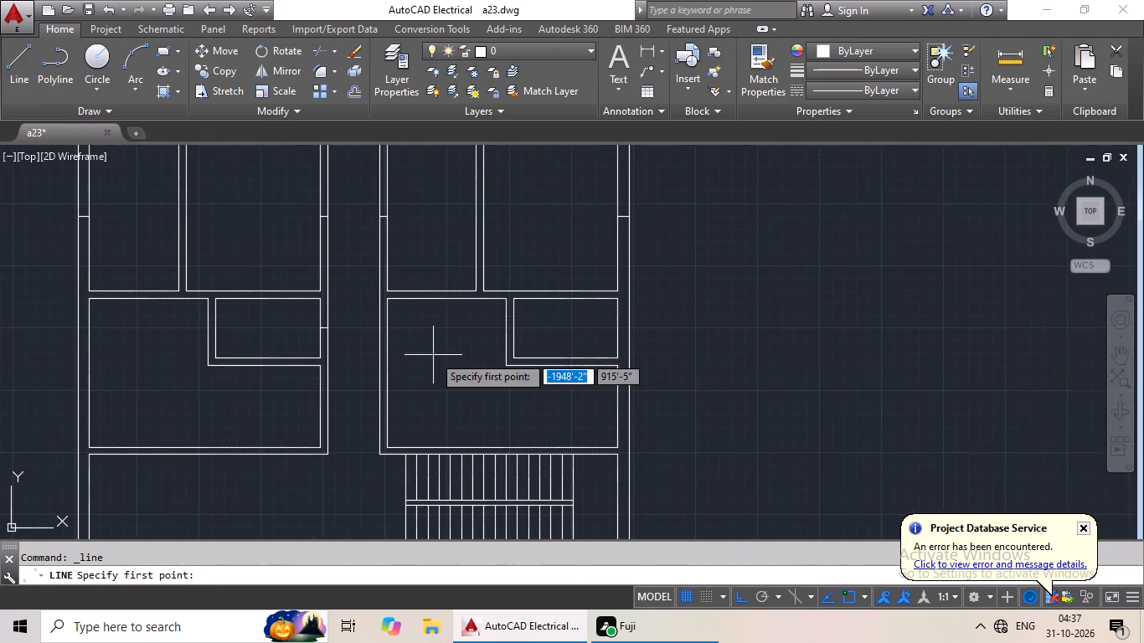
left_click(616, 327)
scroll(647, 327, "up", 1)
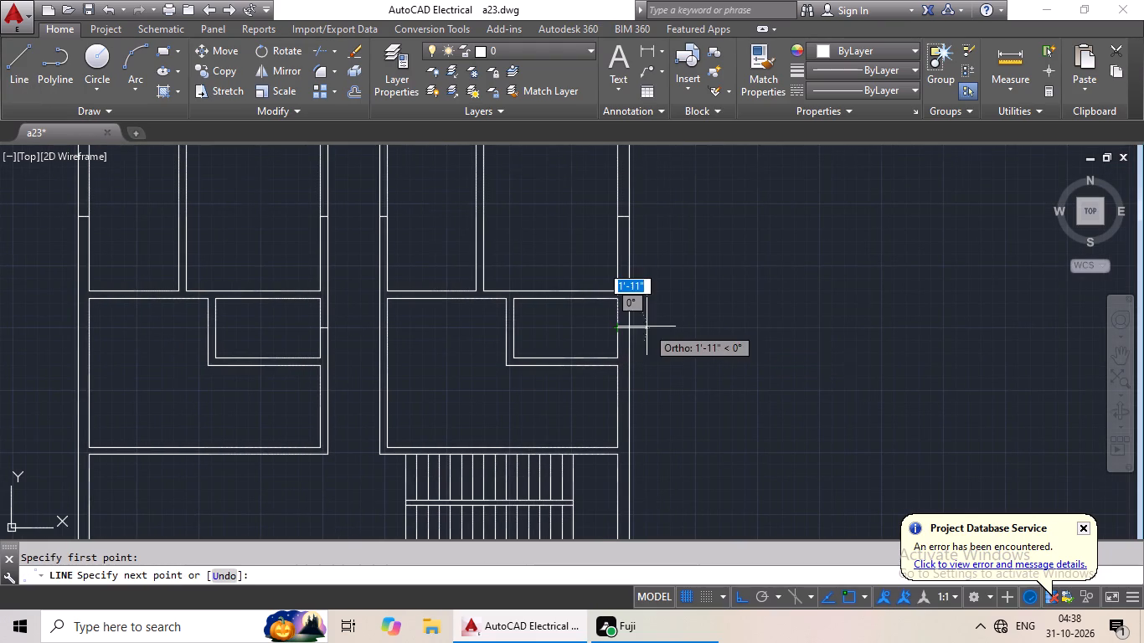
scroll(647, 327, "up", 1)
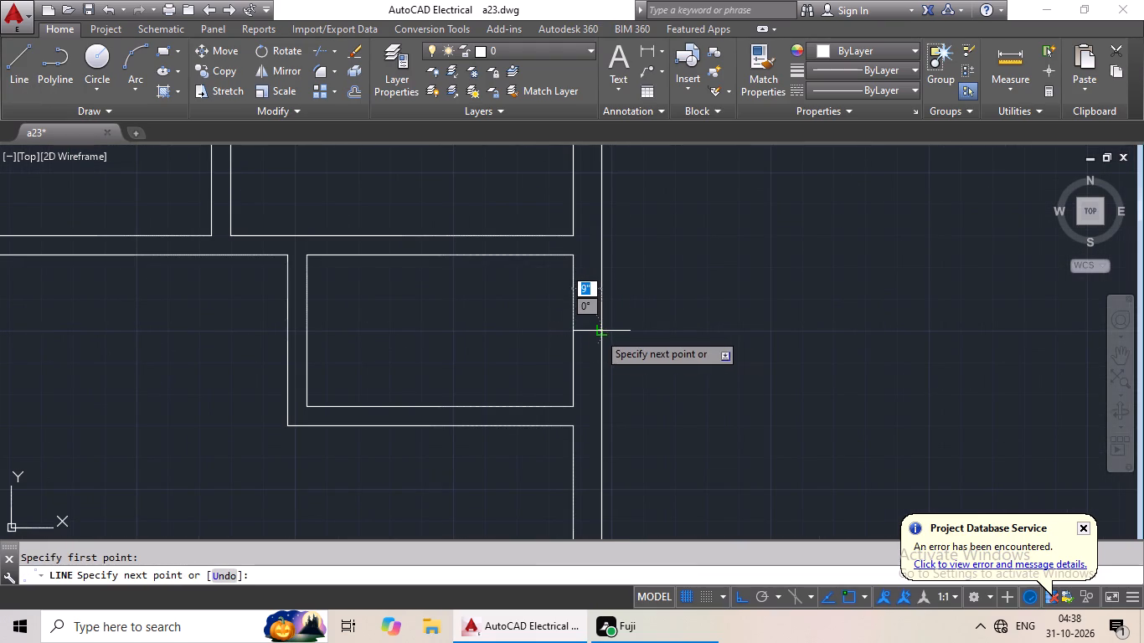
left_click(599, 332)
key("Escape")
Draw a 9" horizontal line across the left outer wall at the midpoint of the fourth-row left hall's outer side.
scroll(751, 334, "down", 2)
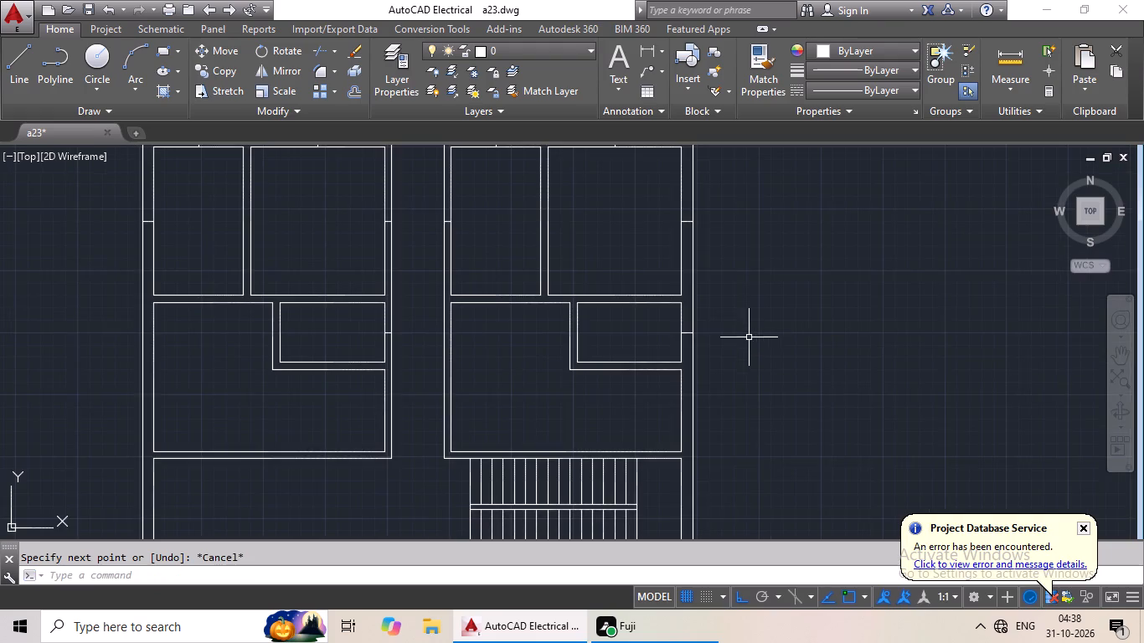
middle_click_drag(751, 342, 691, 352)
scroll(691, 352, "down", 1)
left_click(19, 74)
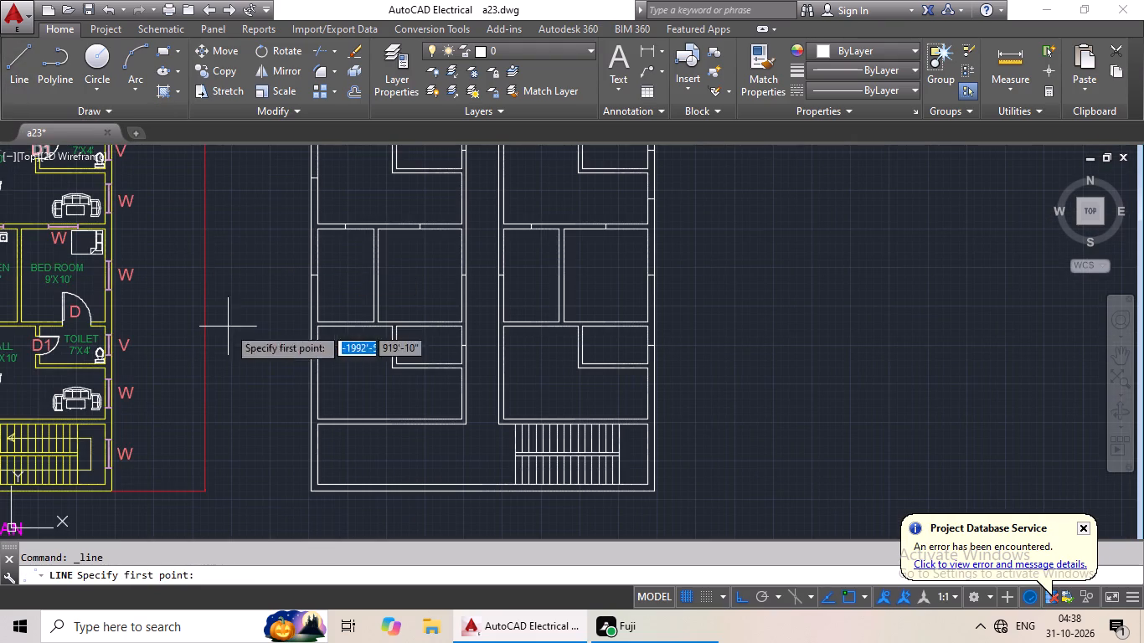
scroll(332, 404, "up", 4)
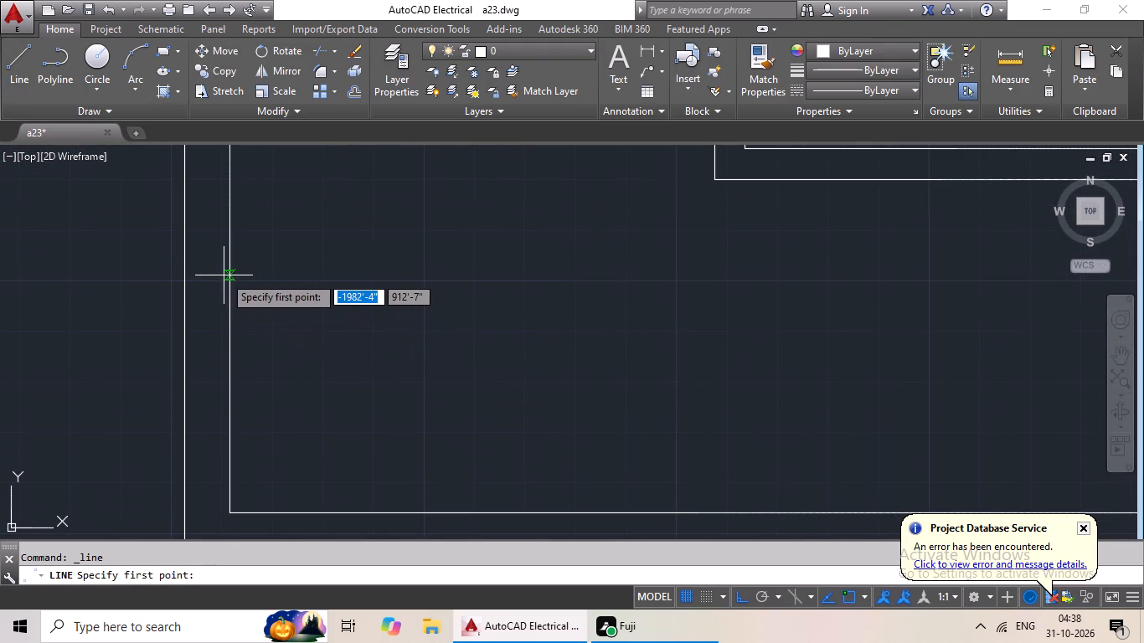
scroll(224, 275, "down", 2)
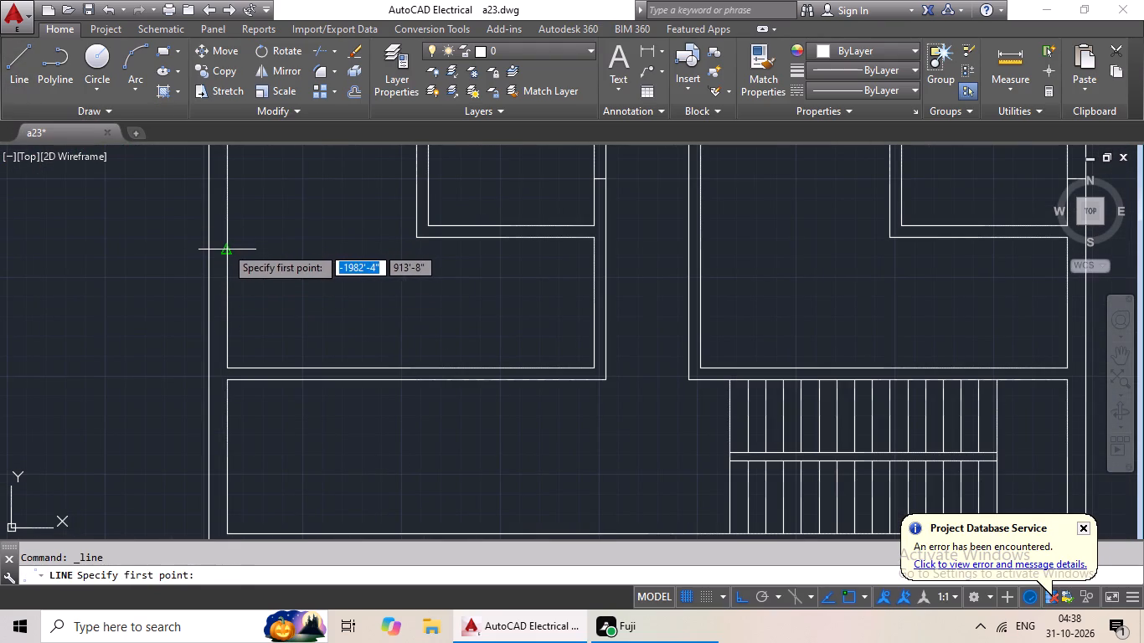
left_click(226, 246)
scroll(204, 251, "up", 3)
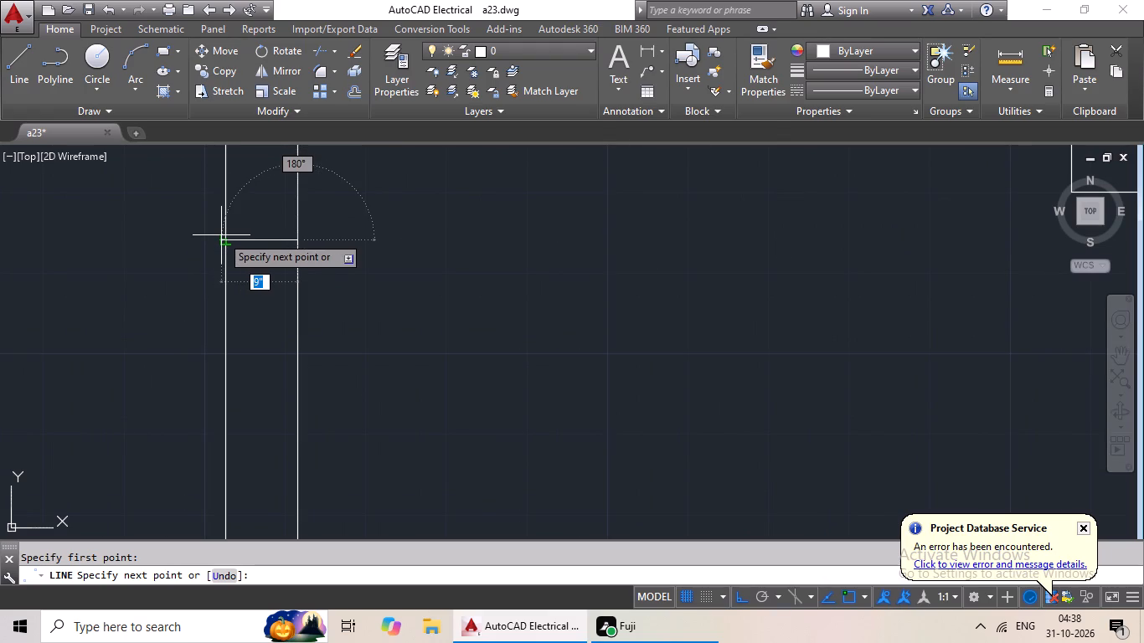
left_click(224, 240)
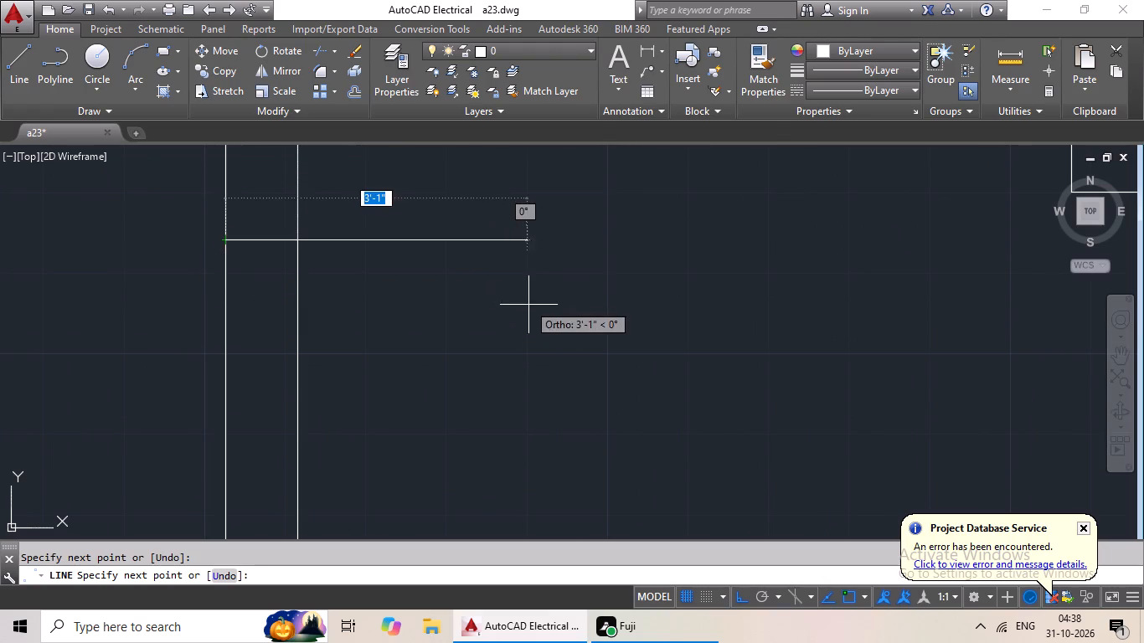
key("Escape")
Draw a horizontal line across the right outer wall at the midpoint of the fourth-row right hall's outer side.
left_click(27, 78)
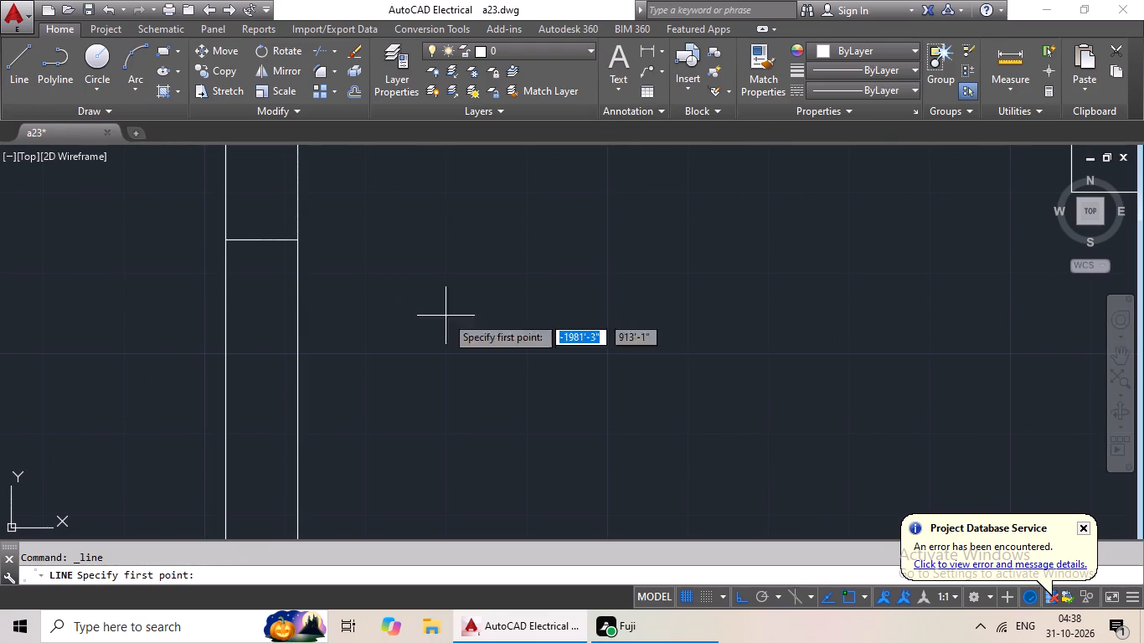
scroll(541, 369, "down", 2)
middle_click_drag(592, 380, 281, 346)
scroll(447, 340, "down", 2)
middle_click_drag(475, 345, 325, 354)
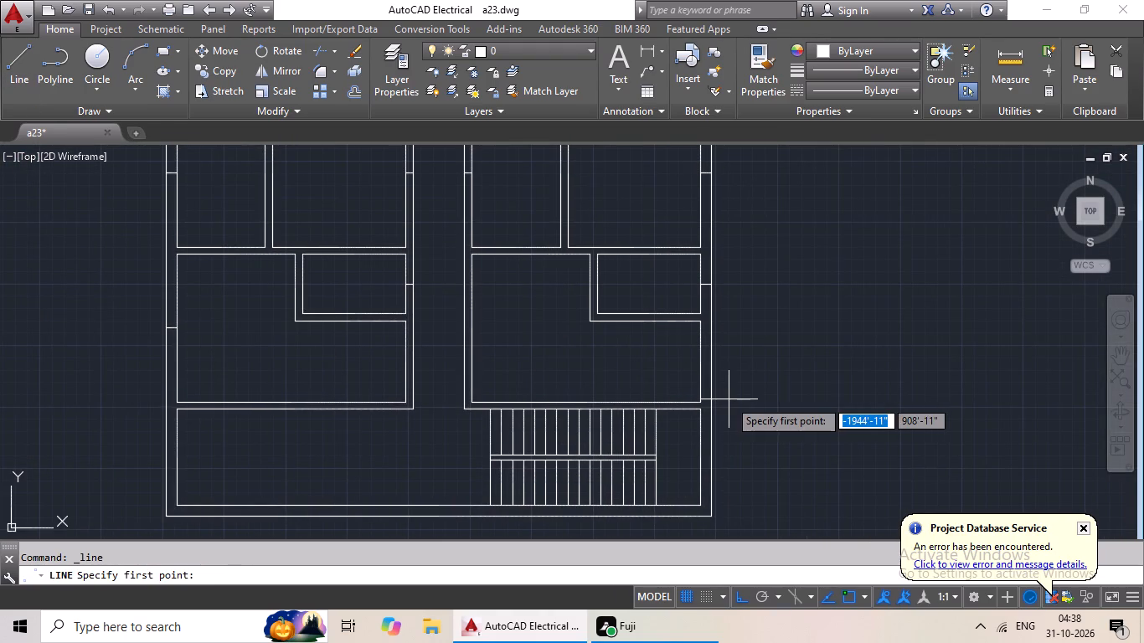
scroll(691, 341, "up", 2)
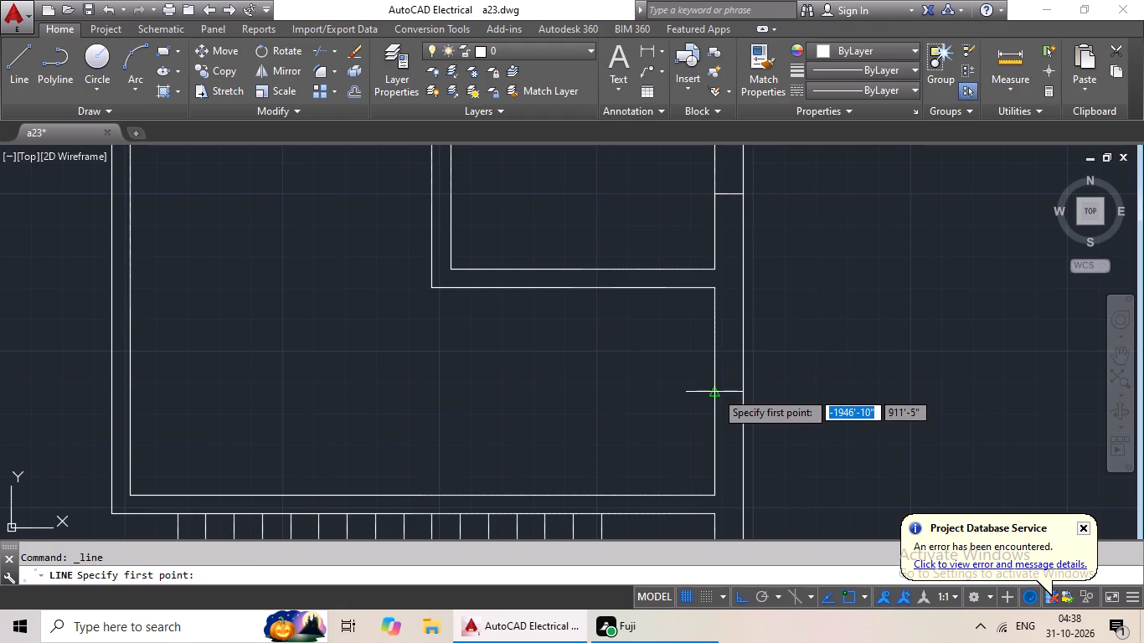
left_click(715, 391)
left_click_drag(745, 387, 752, 387)
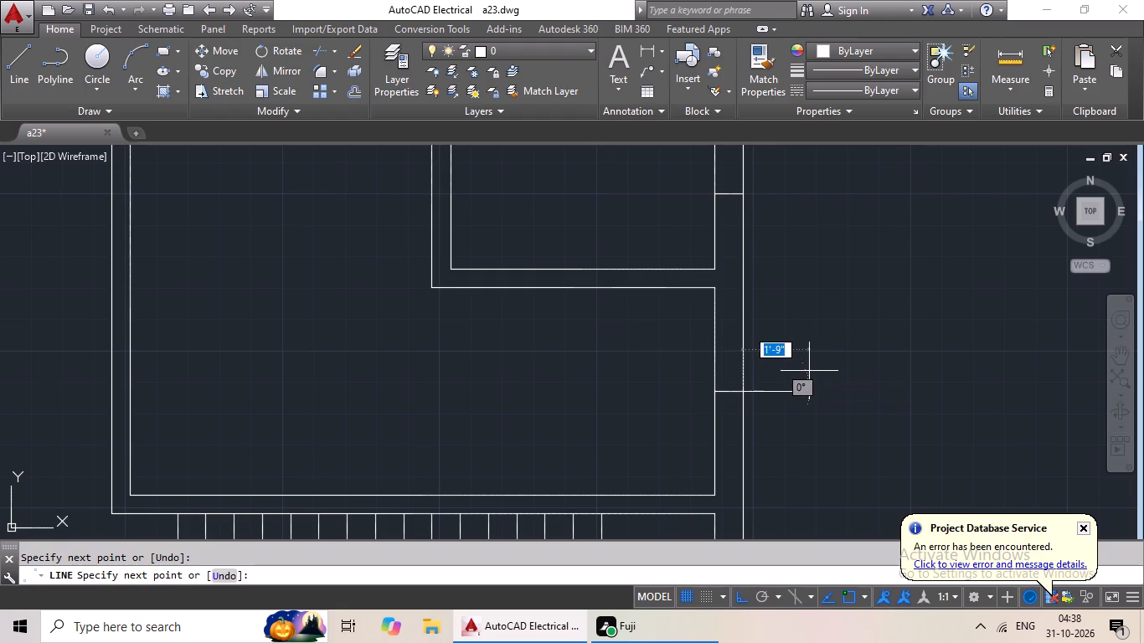
key("Escape")
Draw a horizontal line across the right outer wall at the midpoint of the staircase area's outer side.
scroll(809, 371, "down", 2)
middle_click_drag(696, 382, 697, 336)
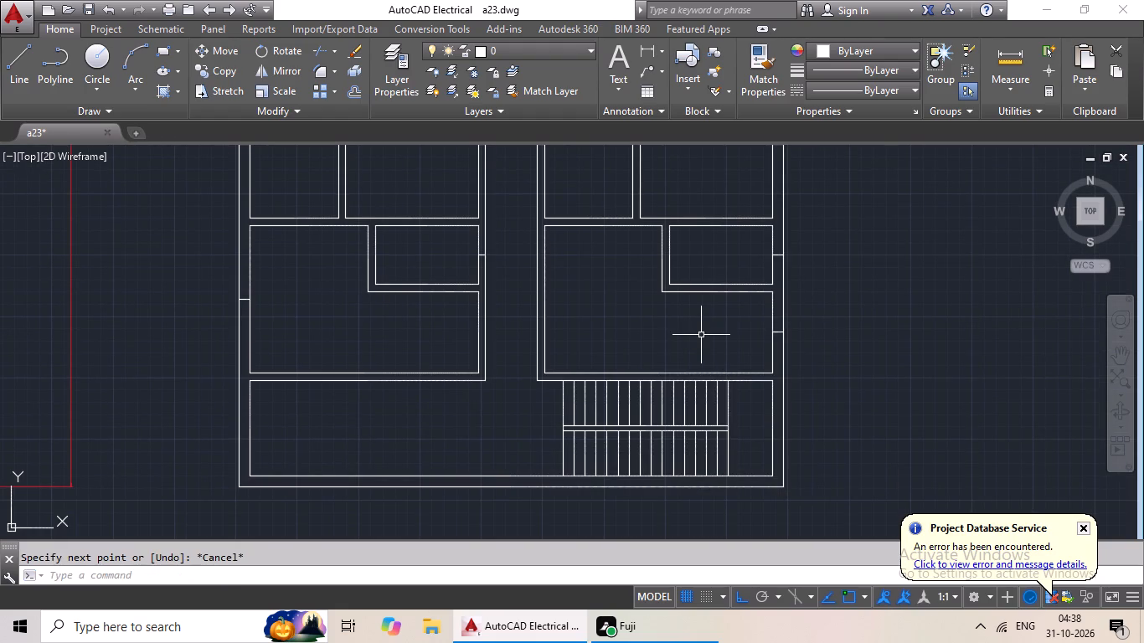
left_click(20, 73)
scroll(774, 428, "up", 2)
left_click(770, 428)
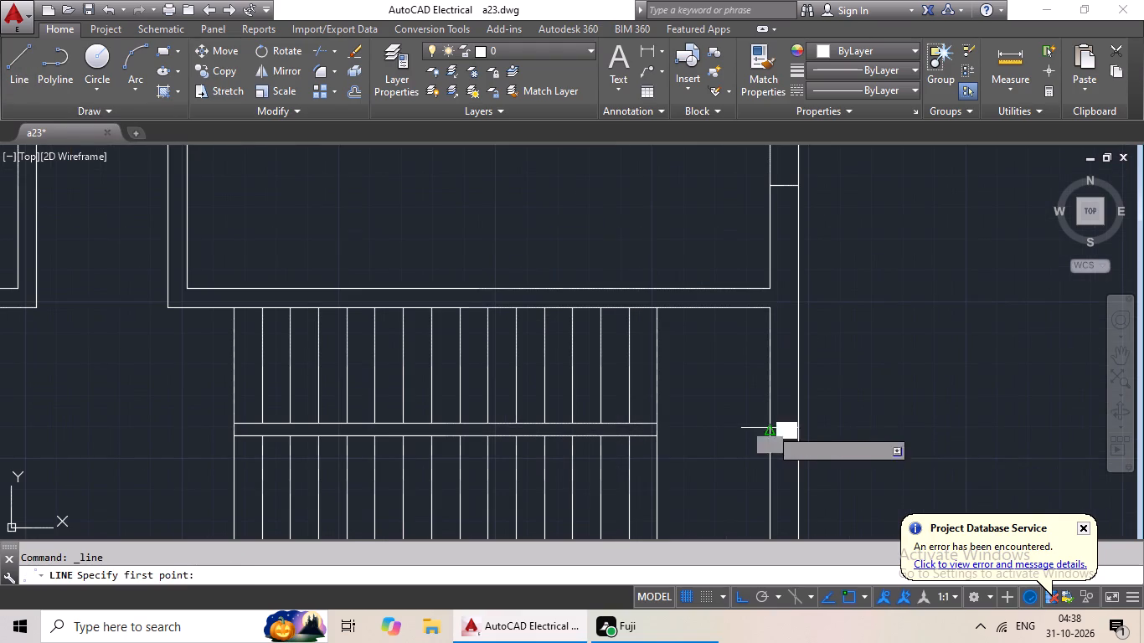
left_click_drag(797, 428, 829, 417)
key("Escape")
Draw a 3' horizontal line in the empty space to the right of the new floor plan.
scroll(923, 381, "down", 4)
middle_click_drag(931, 373, 765, 415)
middle_click_drag(843, 334, 708, 411)
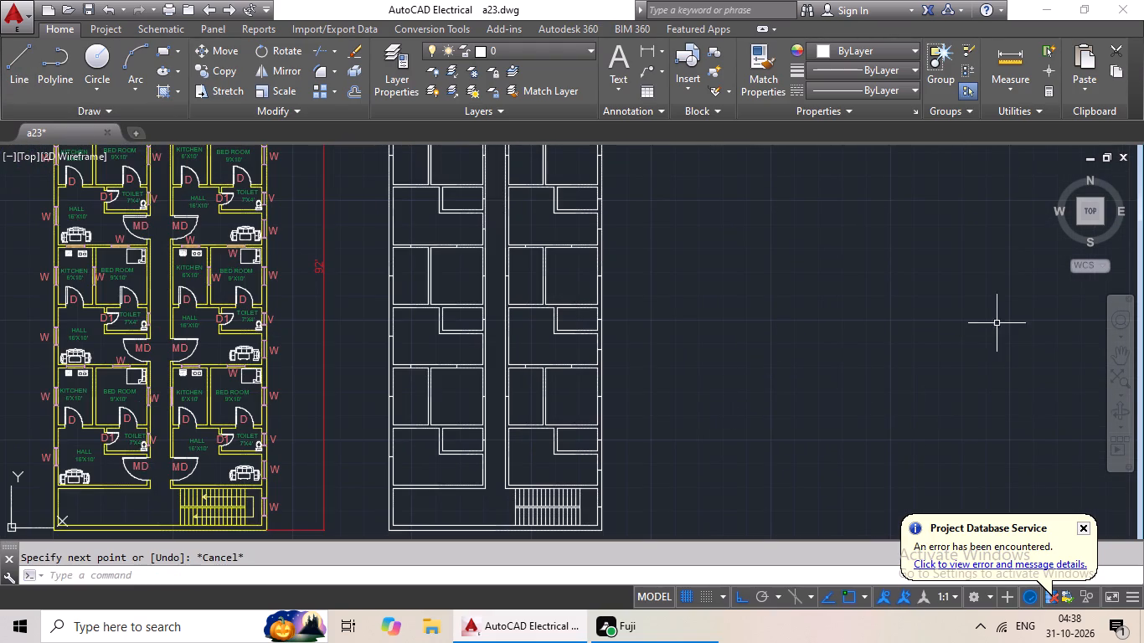
scroll(824, 228, "down", 1)
middle_click_drag(776, 239, 554, 337)
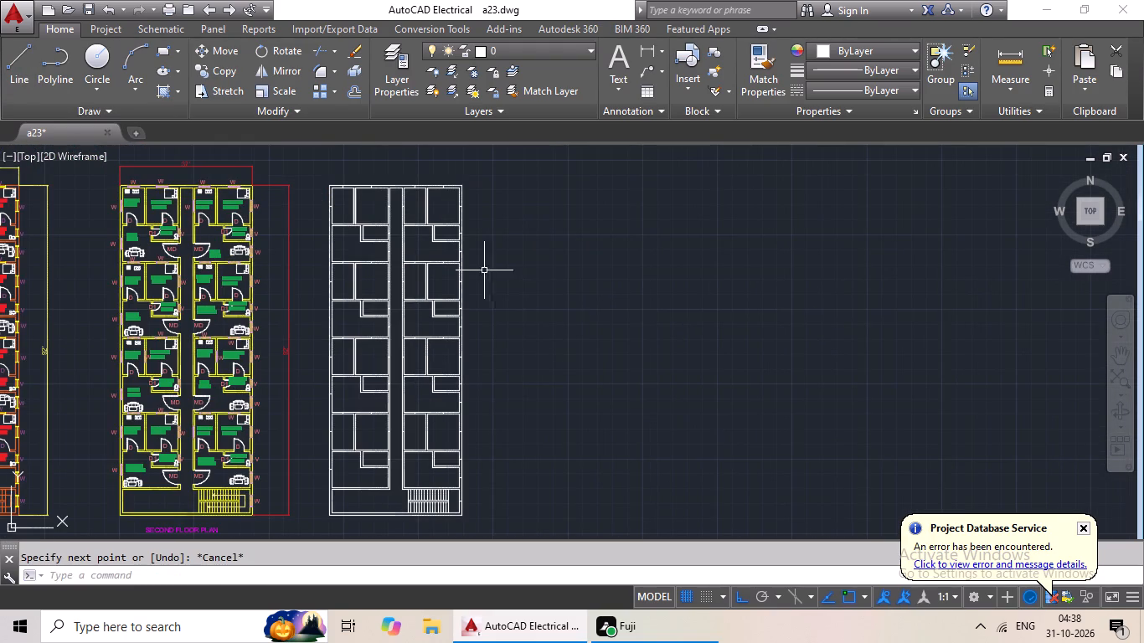
left_click(10, 62)
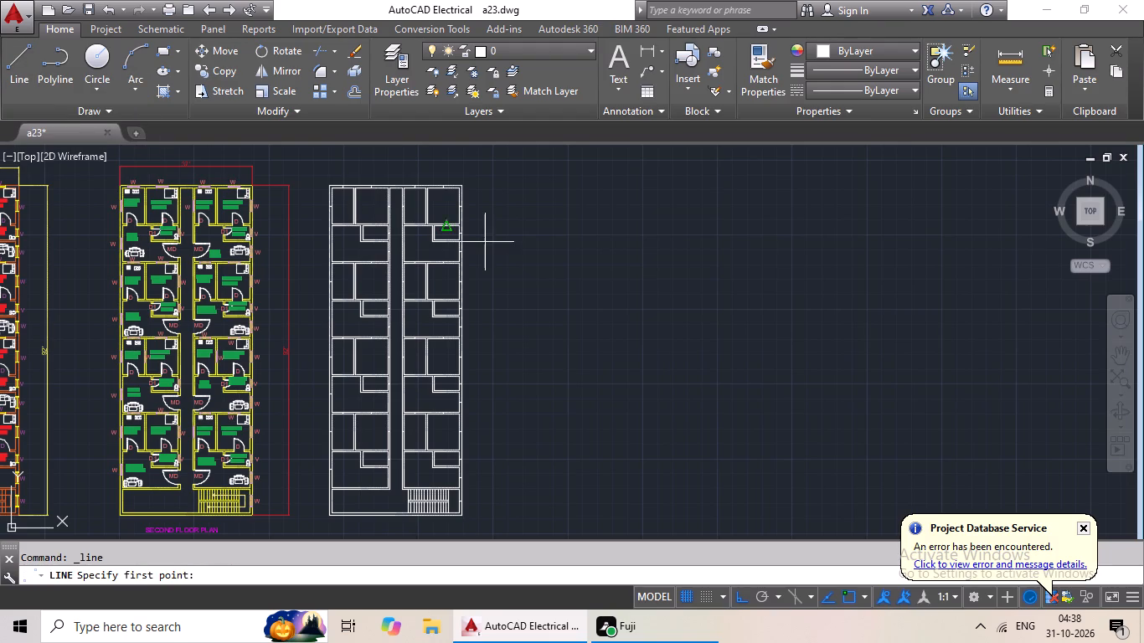
left_click_drag(655, 275, 668, 275)
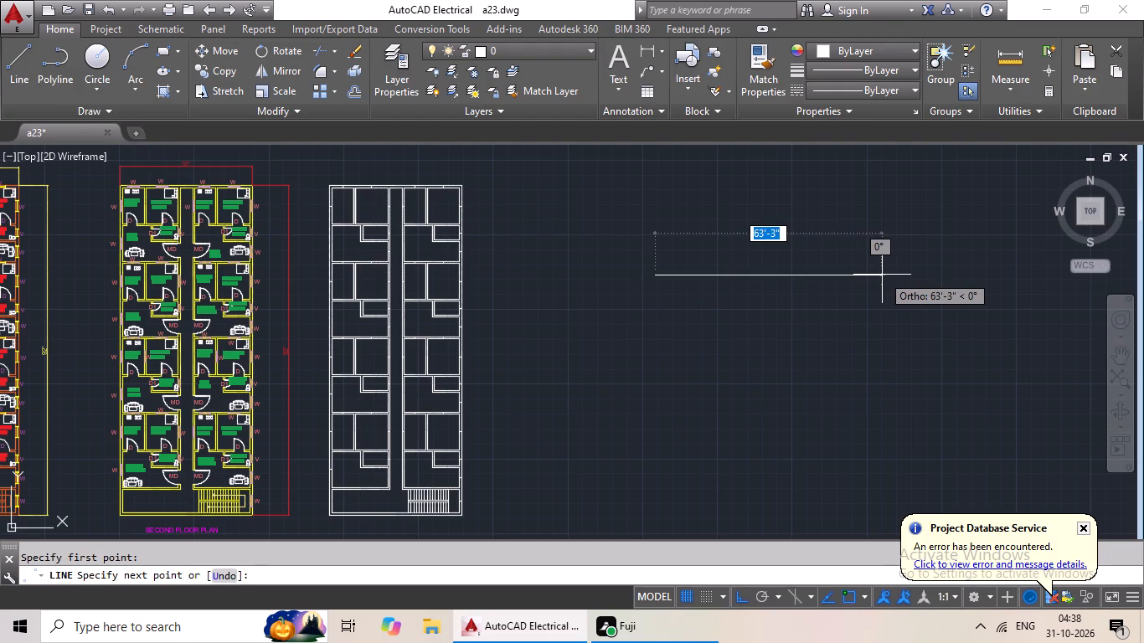
type("3'")
key("Return")
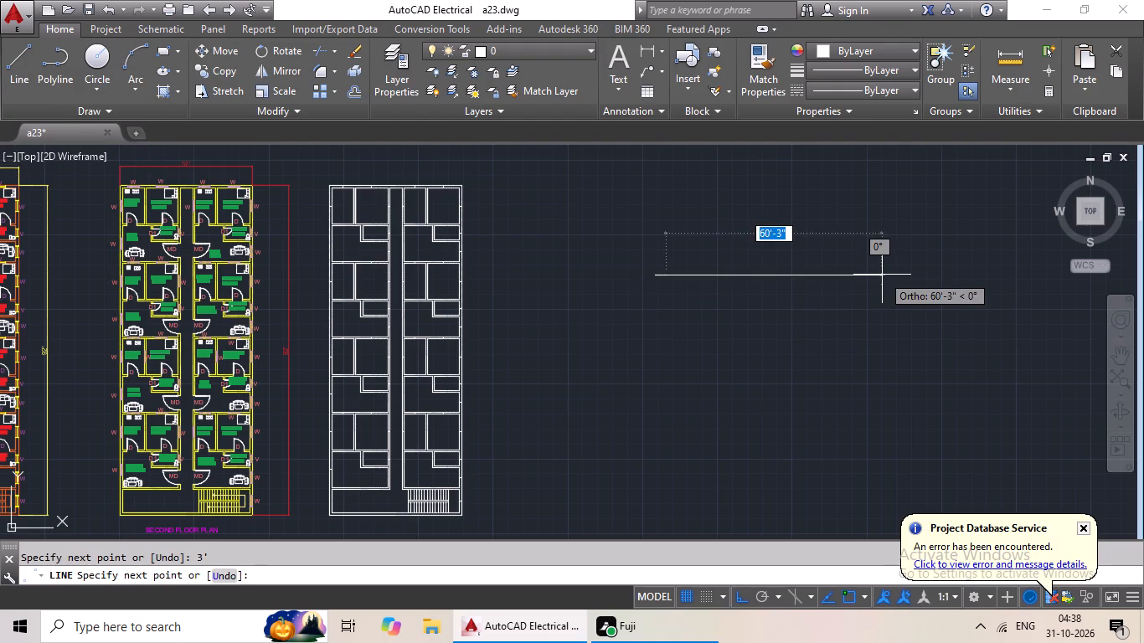
key("Escape")
Draw a separate 9" vertical line just to the right of the 3' horizontal line.
scroll(668, 289, "up", 4)
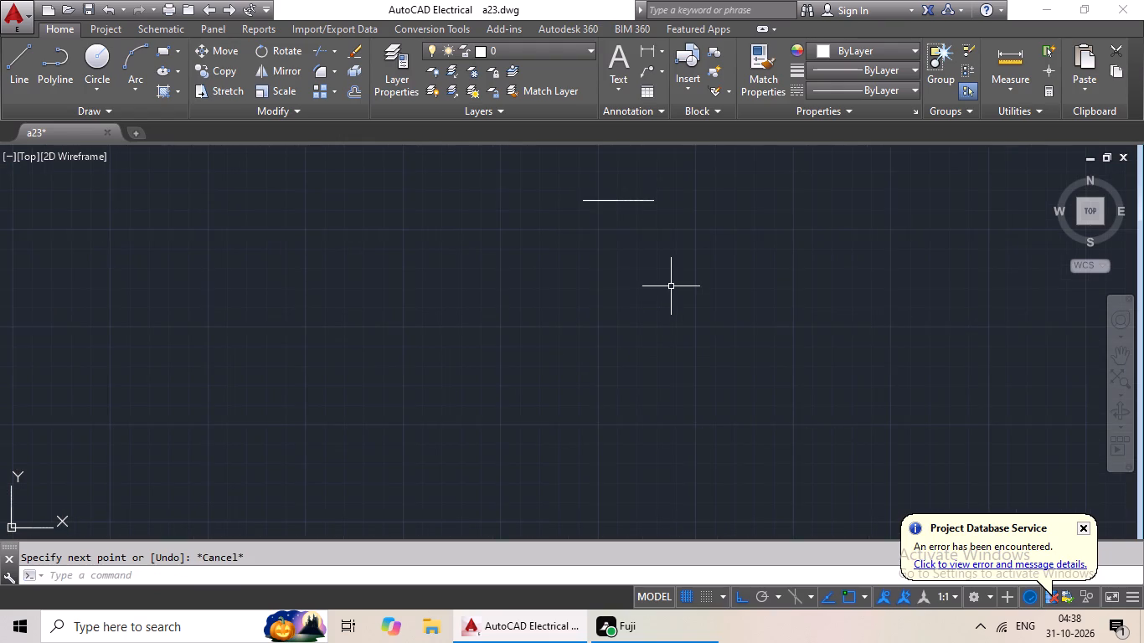
middle_click_drag(675, 286, 655, 437)
left_click(7, 60)
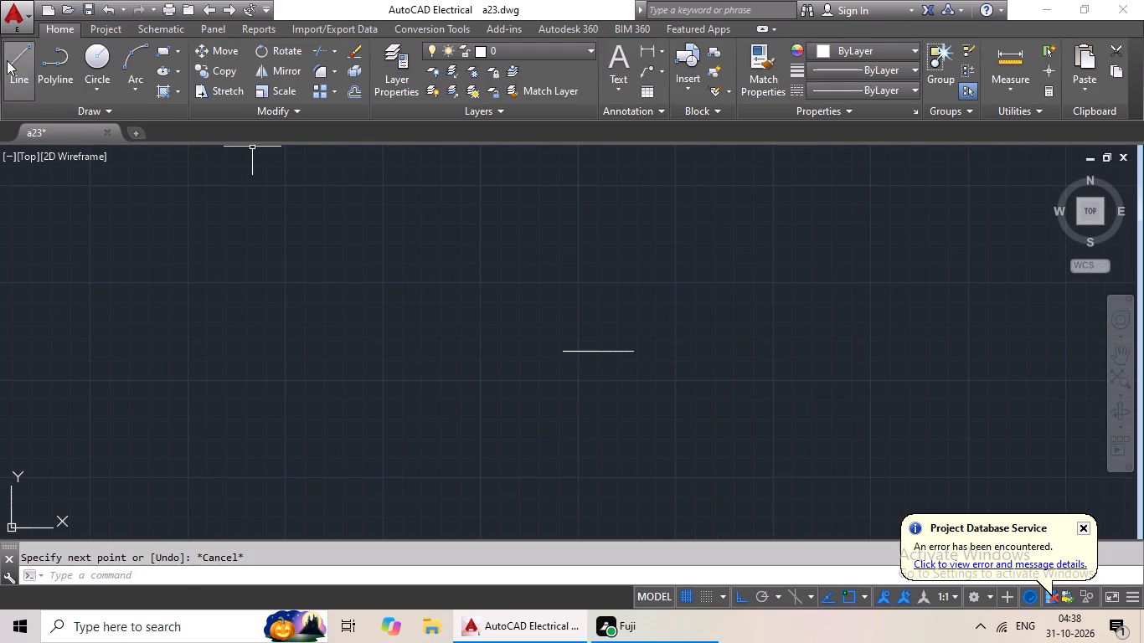
left_click(675, 318)
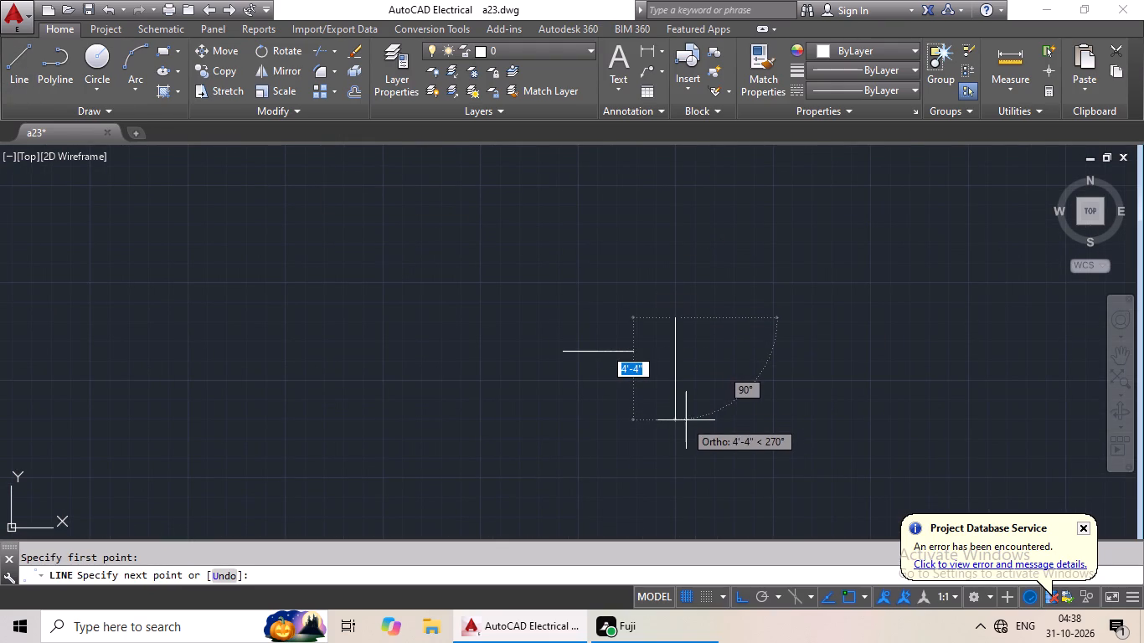
key("9")
key("shift+quotedbl")
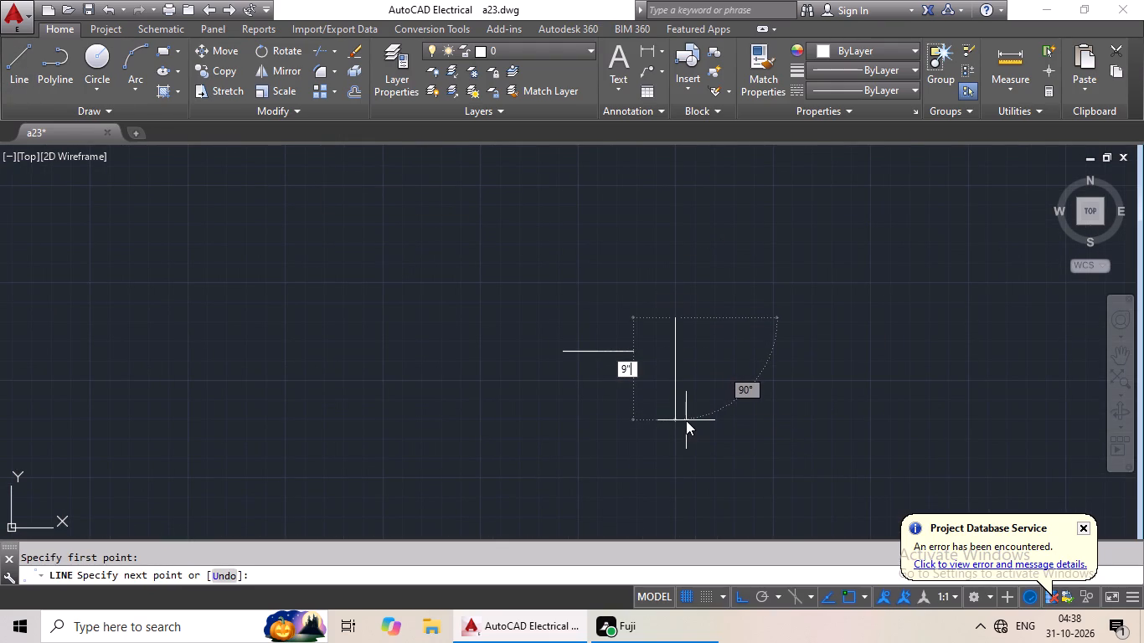
key("Return")
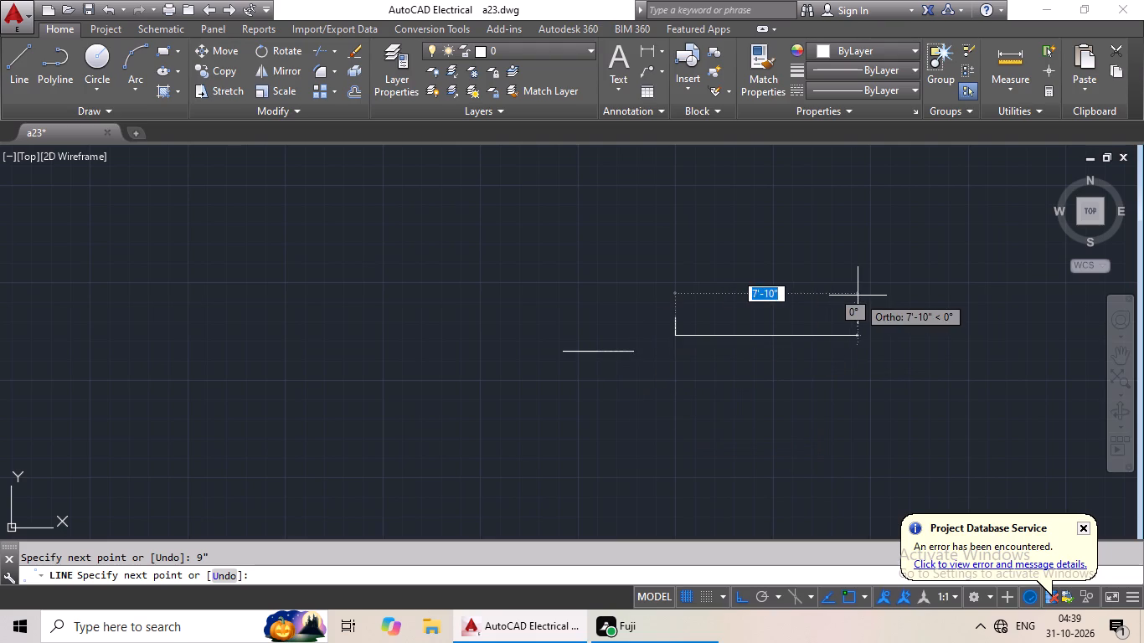
key("Escape")
Copy the 9" vertical line from its midpoint to the right endpoint of the 3' horizontal line.
scroll(672, 325, "up", 5)
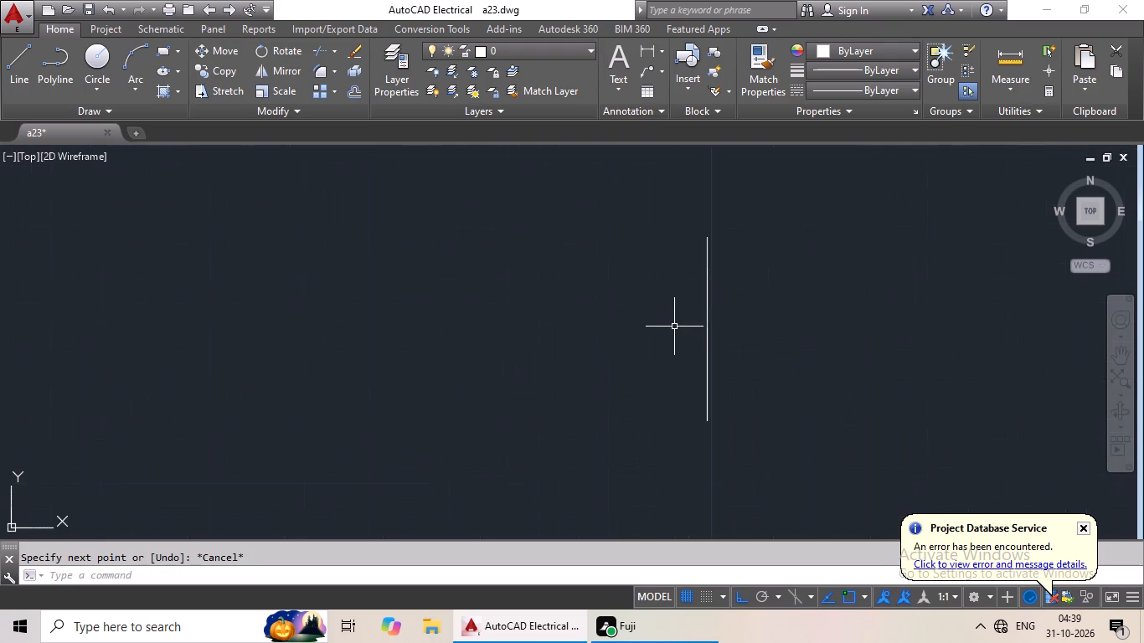
left_click(707, 314)
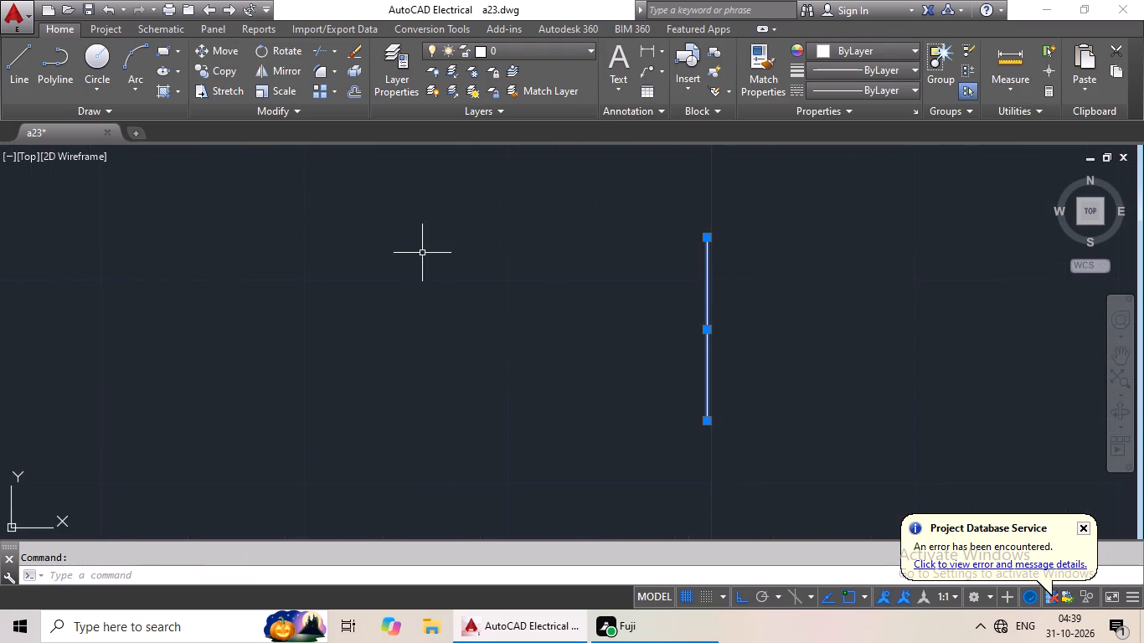
left_click(224, 69)
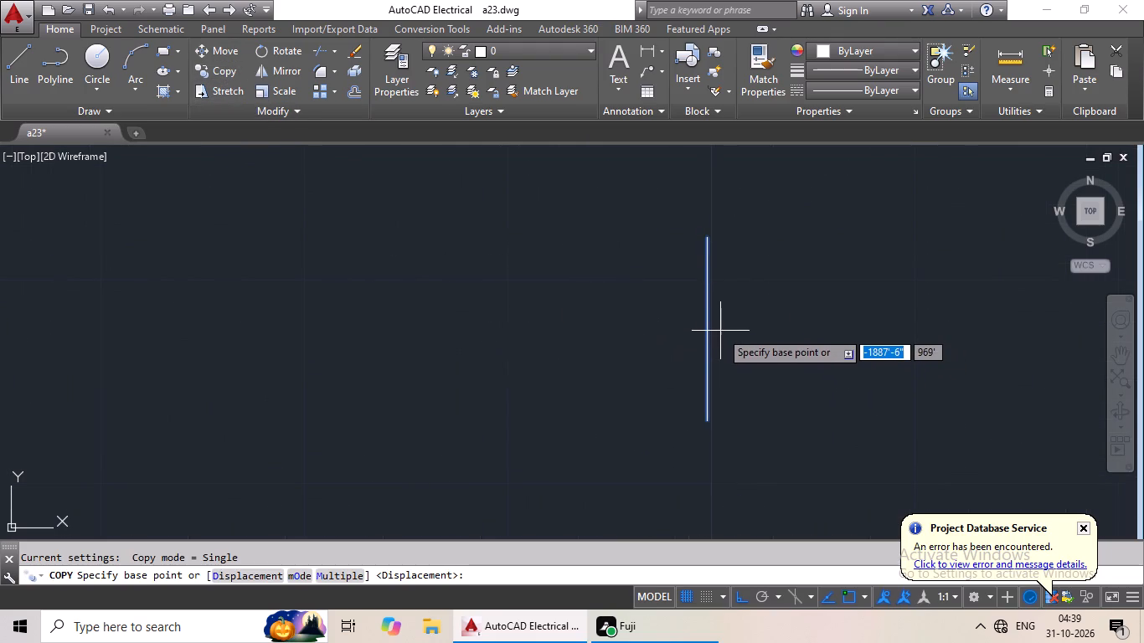
left_click(707, 325)
scroll(605, 390, "down", 2)
middle_click_drag(597, 394, 655, 291)
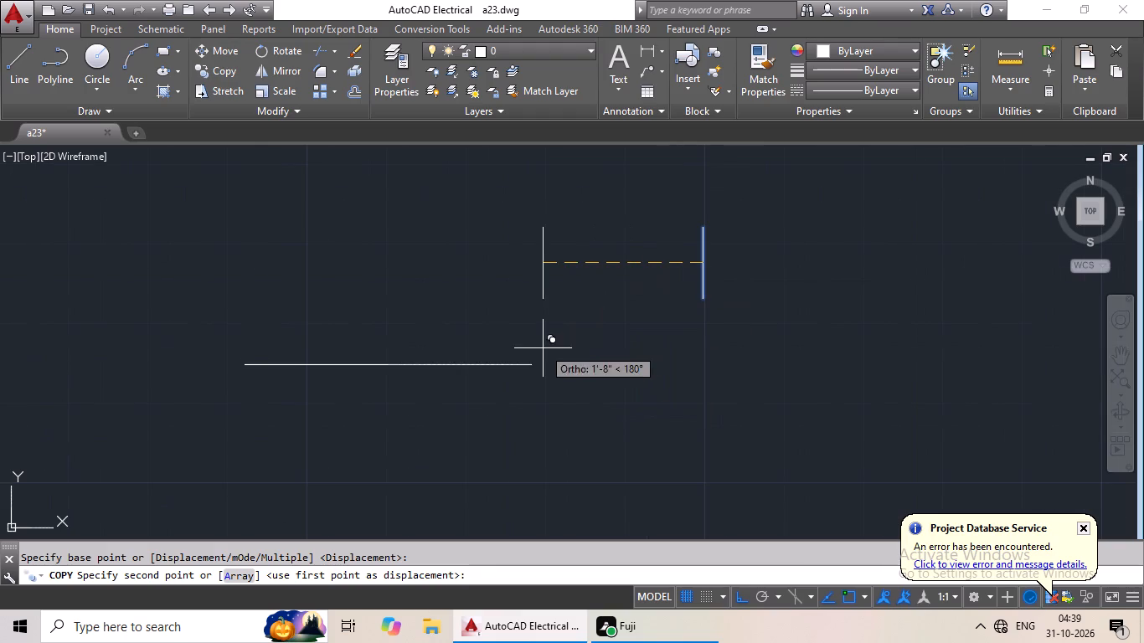
left_click(533, 366)
Delete the original 9" vertical line standing apart from the 3' line.
left_click_drag(788, 237, 691, 276)
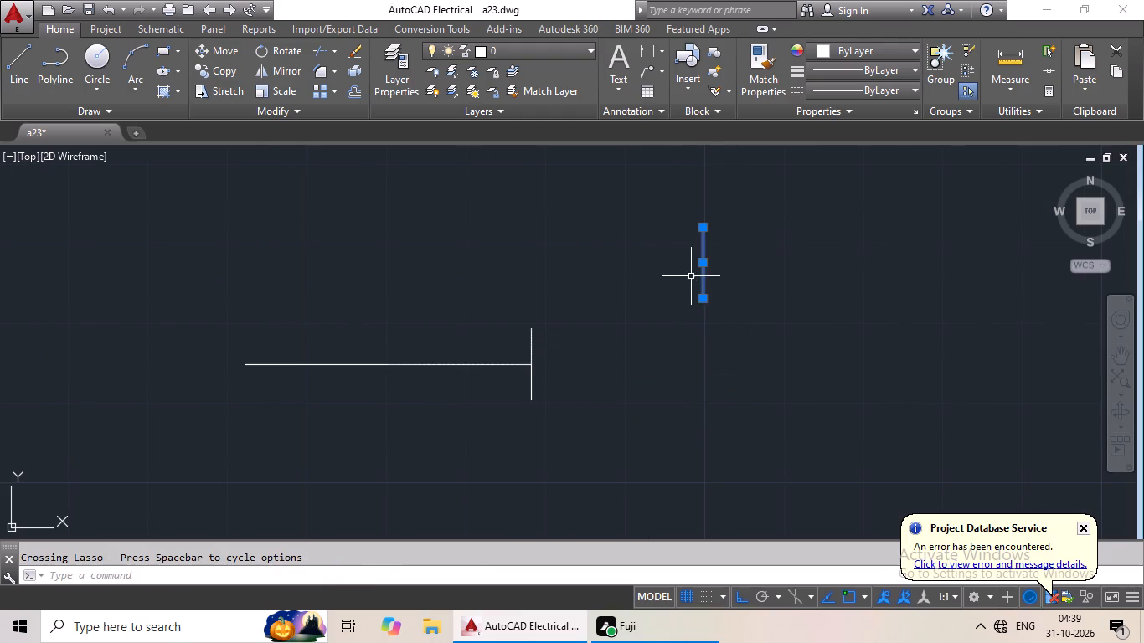
key("Delete")
key("Escape")
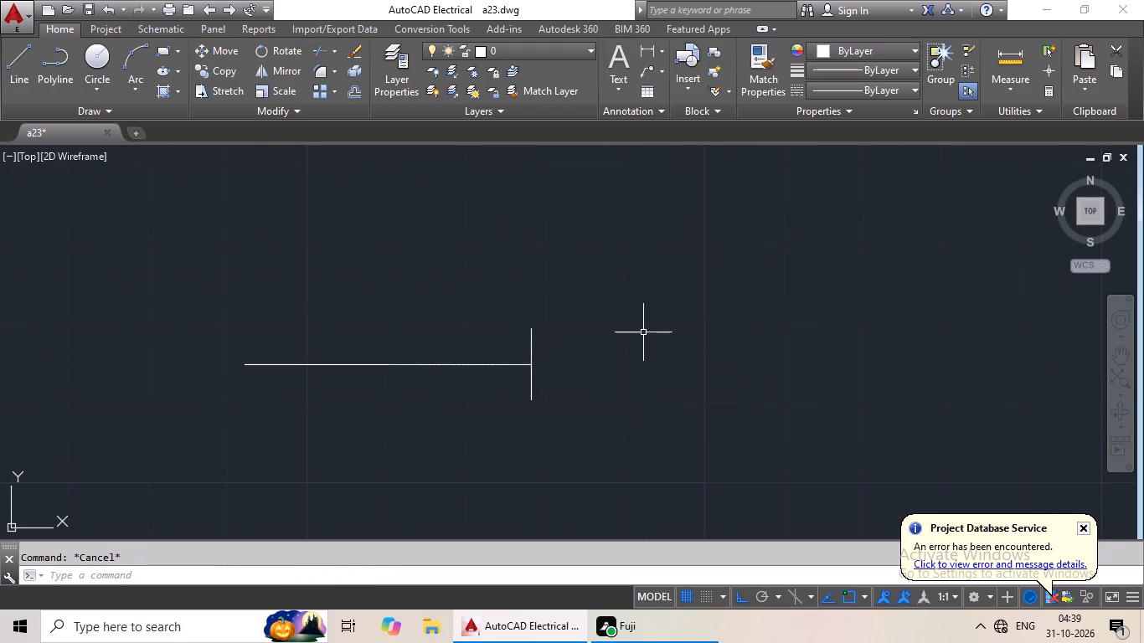
Offset the vertical end line 3' to the left, onto the other end of the horizontal line.
key("o")
key("Return")
type("3'")
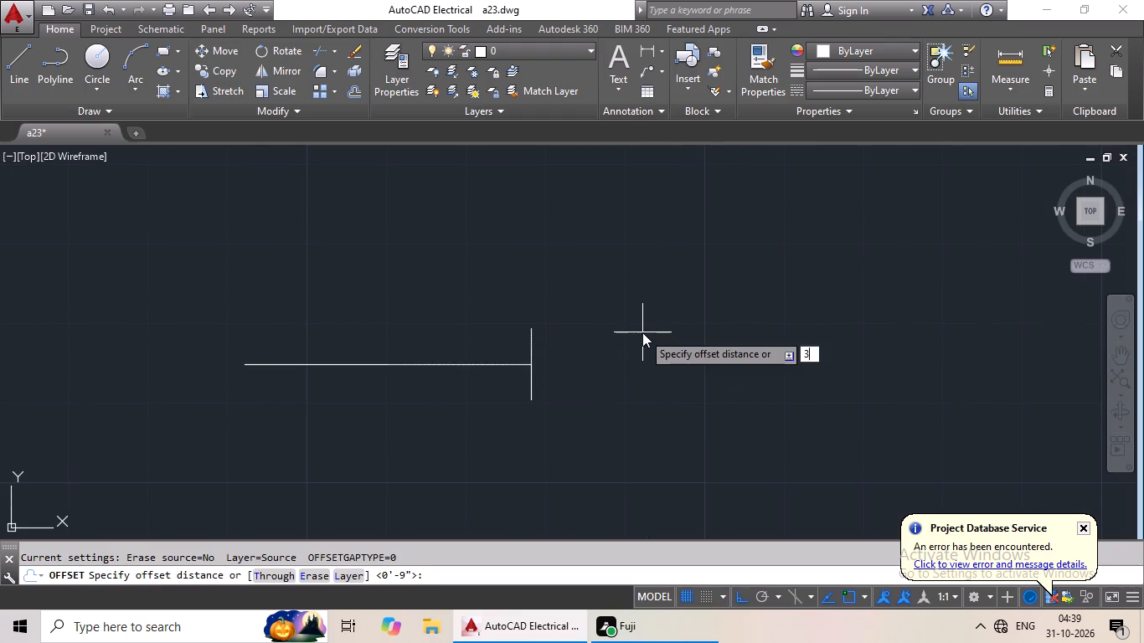
key("Return")
left_click_drag(530, 335, 519, 336)
left_click(382, 317)
key("Escape")
key("Escape")
Offset both vertical end lines 1" outward, away from the horizontal line.
key("o")
key("Return")
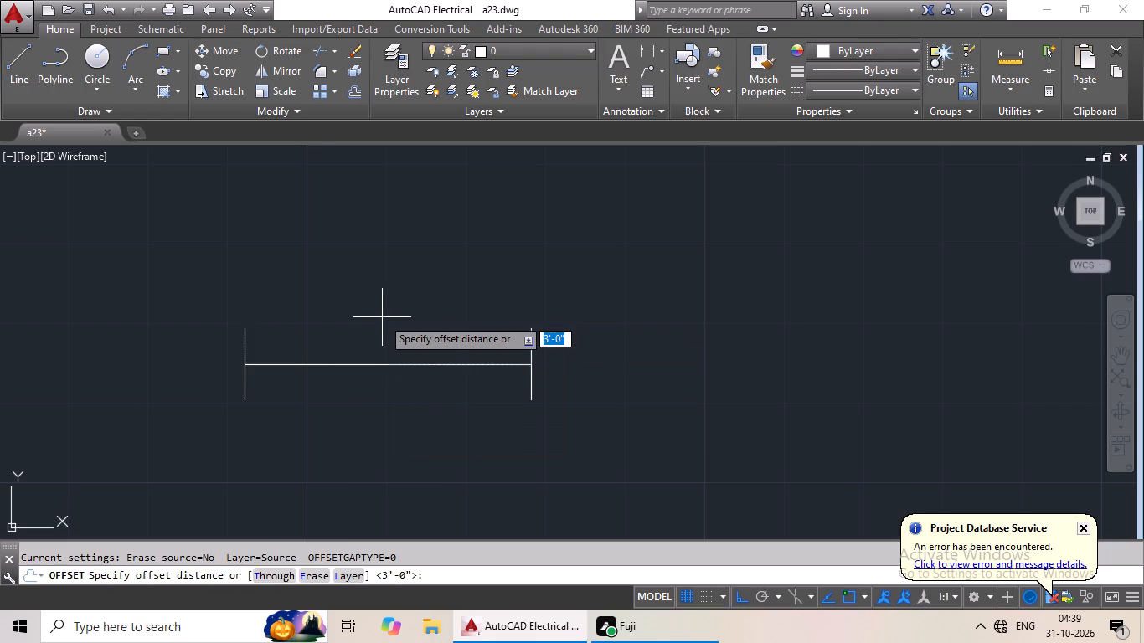
type("1\"")
key("Return")
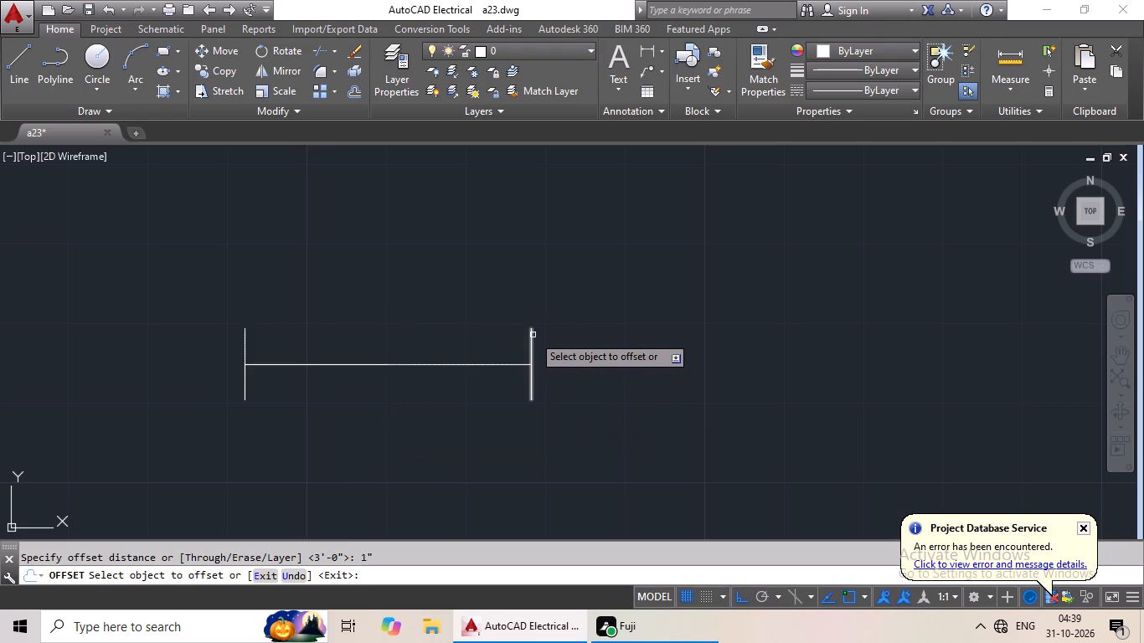
left_click_drag(533, 335, 559, 335)
left_click(615, 335)
left_click_drag(244, 331, 184, 349)
left_click(180, 350)
key("Escape")
key("Escape")
key("Escape")
Offset the 3' horizontal centre line 1/2" upward and 1/2" downward between the end lines.
key("o")
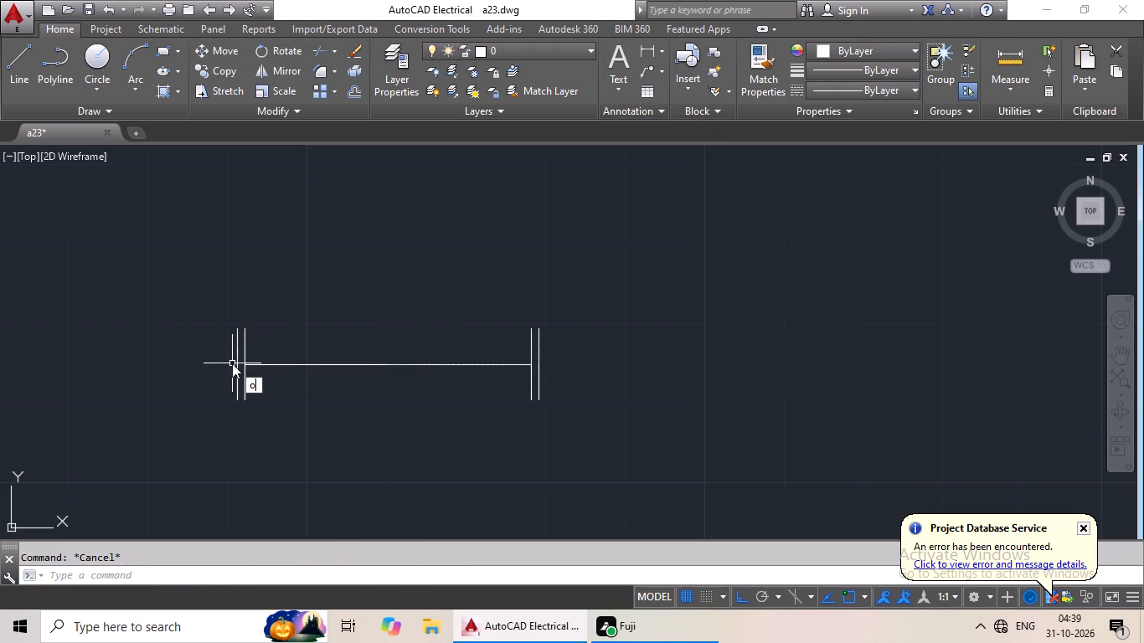
key("Return")
type("1/2")
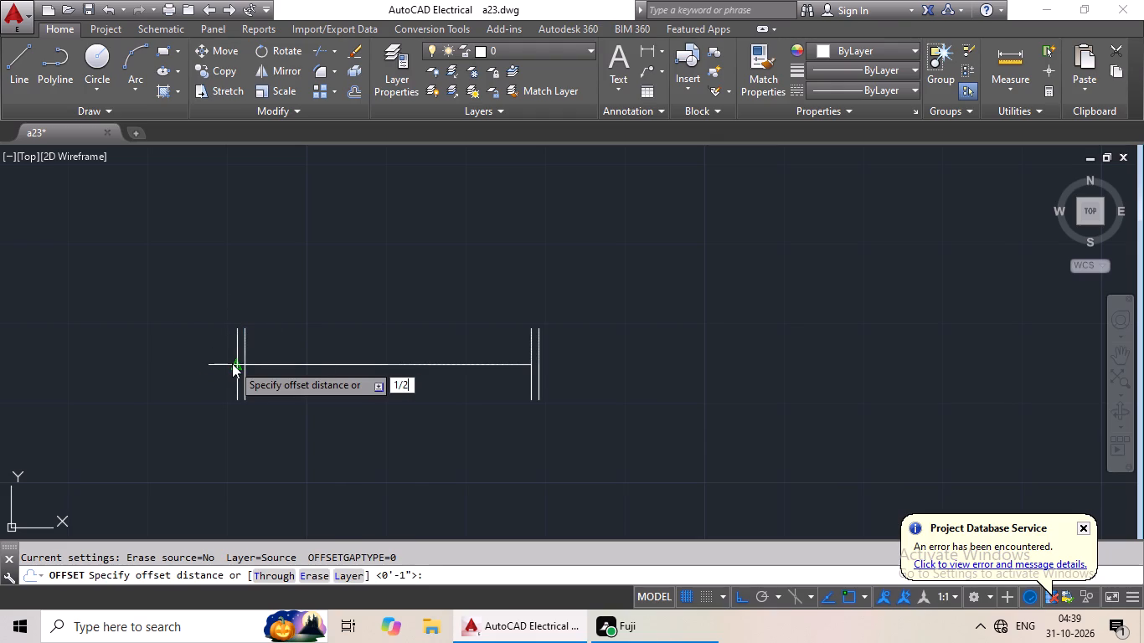
key("shift+quotedbl")
key("Return")
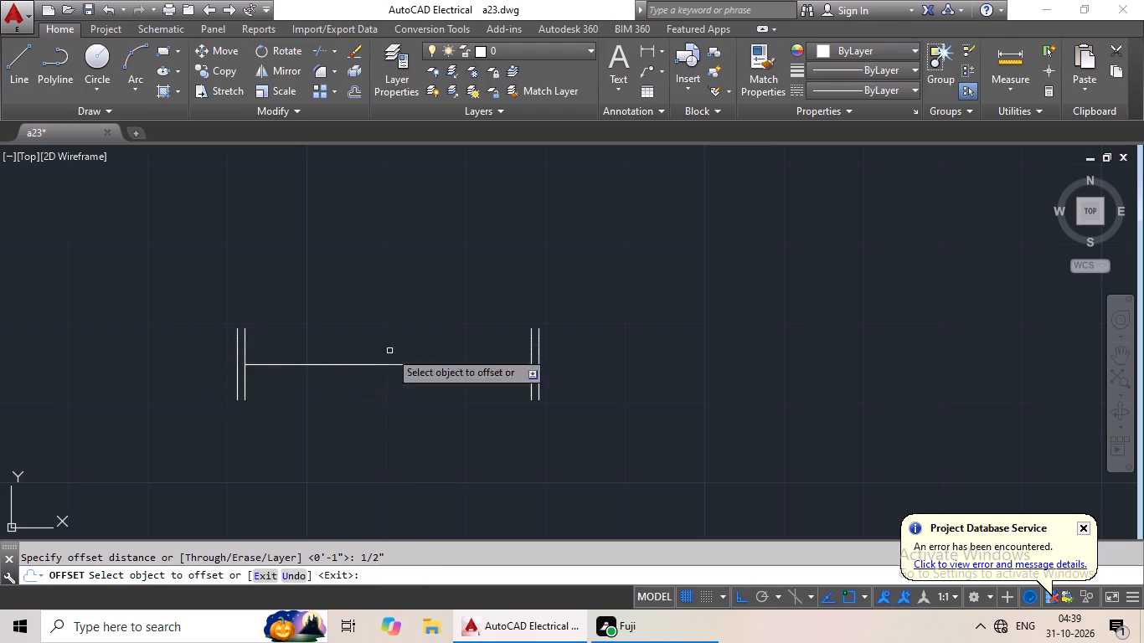
left_click(449, 363)
left_click(470, 311)
scroll(454, 368, "up", 3)
left_click_drag(458, 360, 458, 386)
left_click(440, 443)
scroll(497, 416, "down", 2)
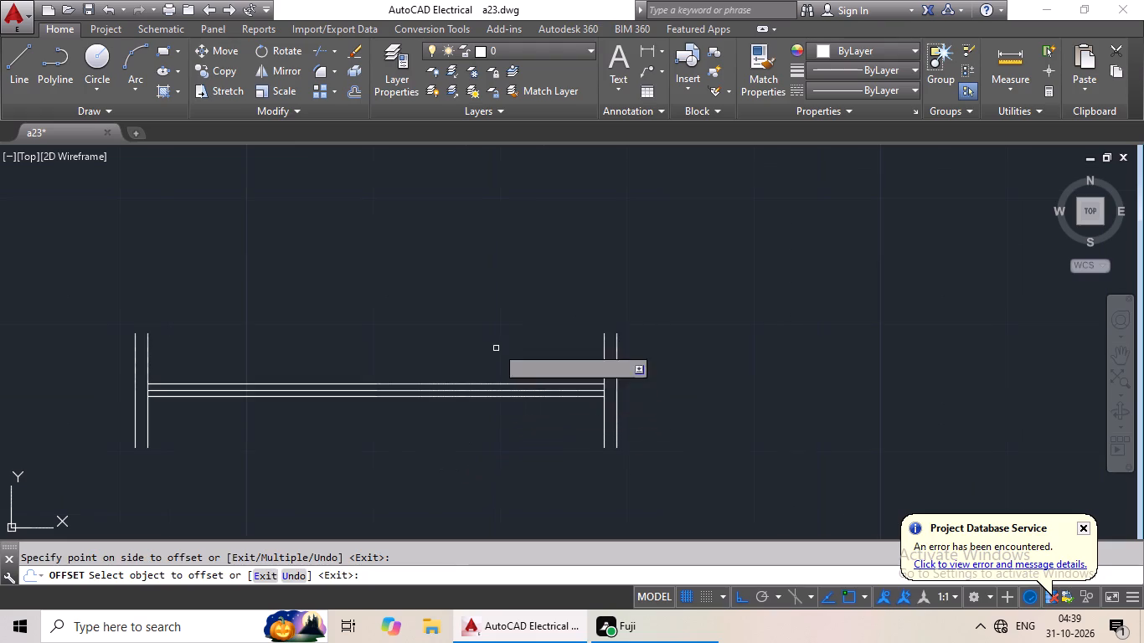
Copy the finished 3' window symbol and paste the duplicate just below the original.
middle_click_drag(497, 337, 605, 322)
key("Escape")
key("Escape")
left_click_drag(522, 268, 368, 495)
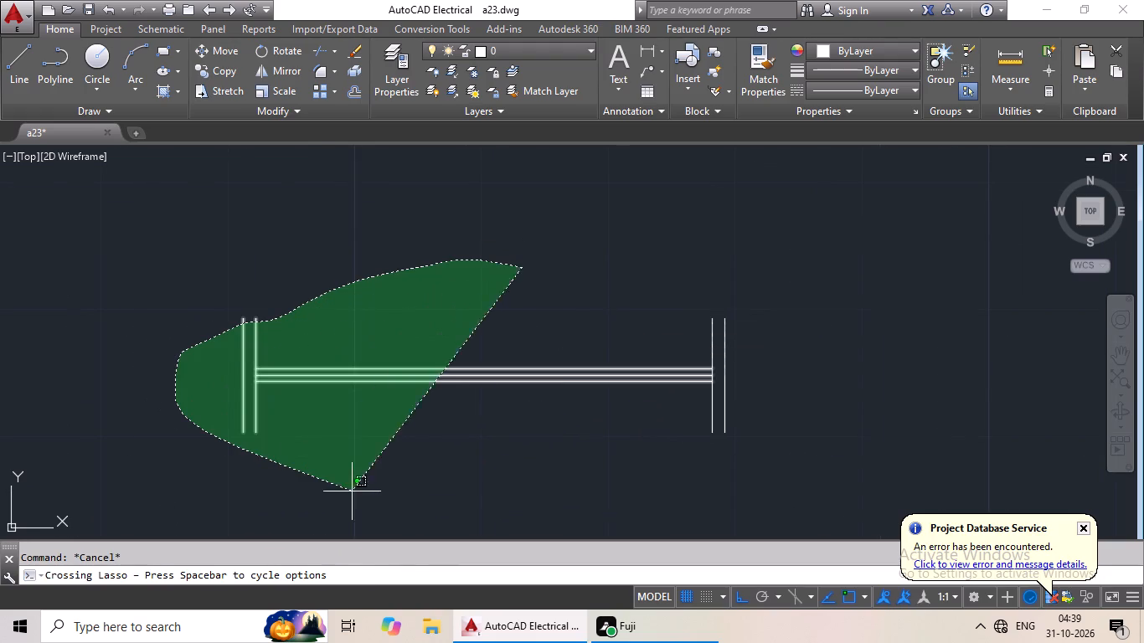
left_click_drag(368, 495, 833, 351)
scroll(833, 351, "down", 2)
middle_click_drag(831, 379, 740, 254)
scroll(739, 280, "down", 1)
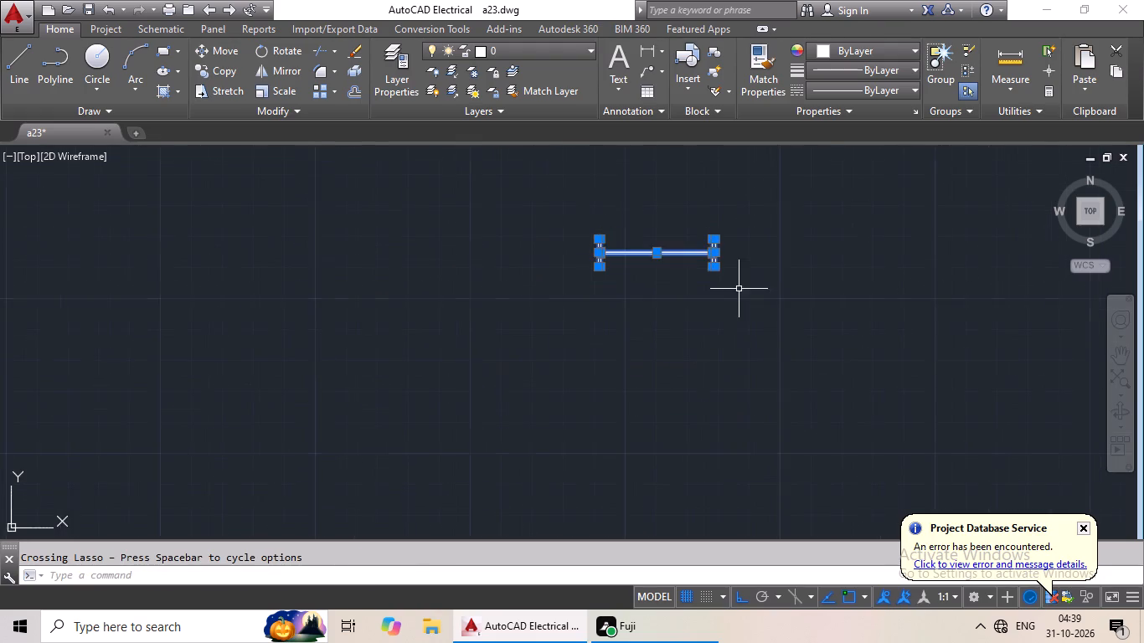
scroll(739, 289, "down", 3)
middle_click_drag(754, 303, 603, 309)
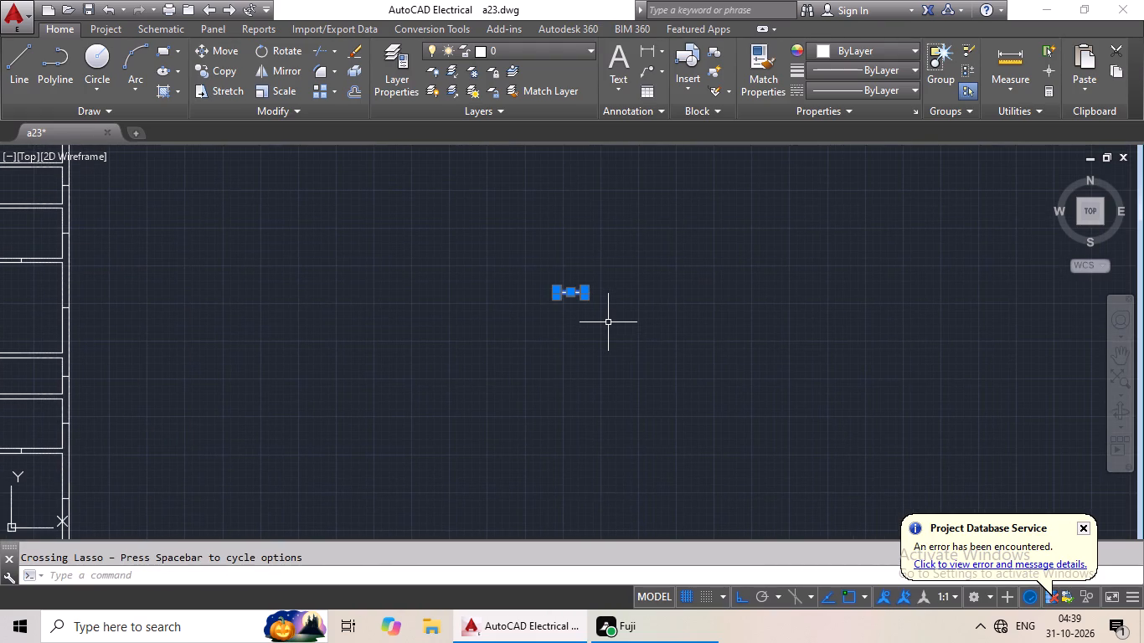
key("ctrl+c")
key("ctrl+v")
scroll(564, 343, "up", 3)
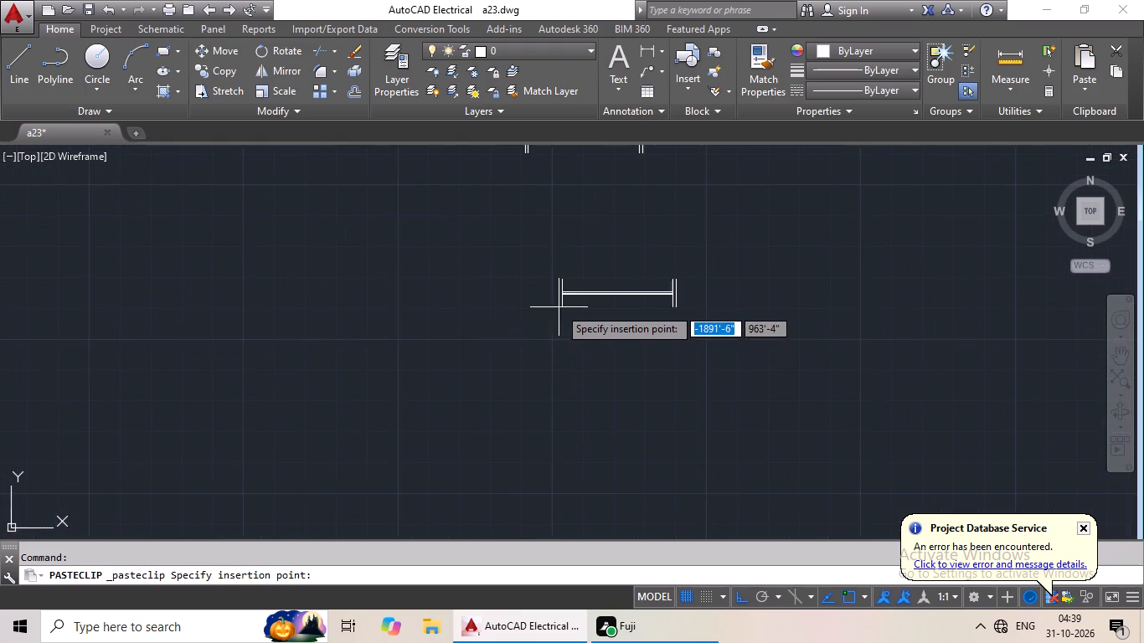
scroll(529, 306, "down", 2)
left_click(528, 292)
Rotate the pasted 3' window symbol 90° about the upper end of its outer right end line.
scroll(541, 286, "up", 2)
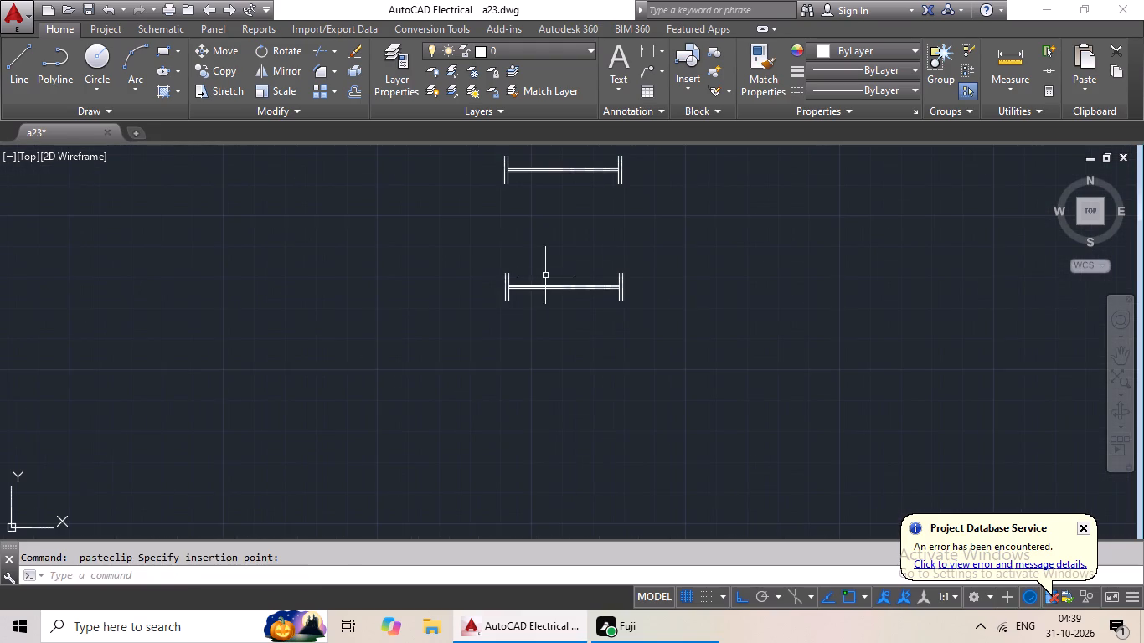
left_click_drag(522, 263, 705, 288)
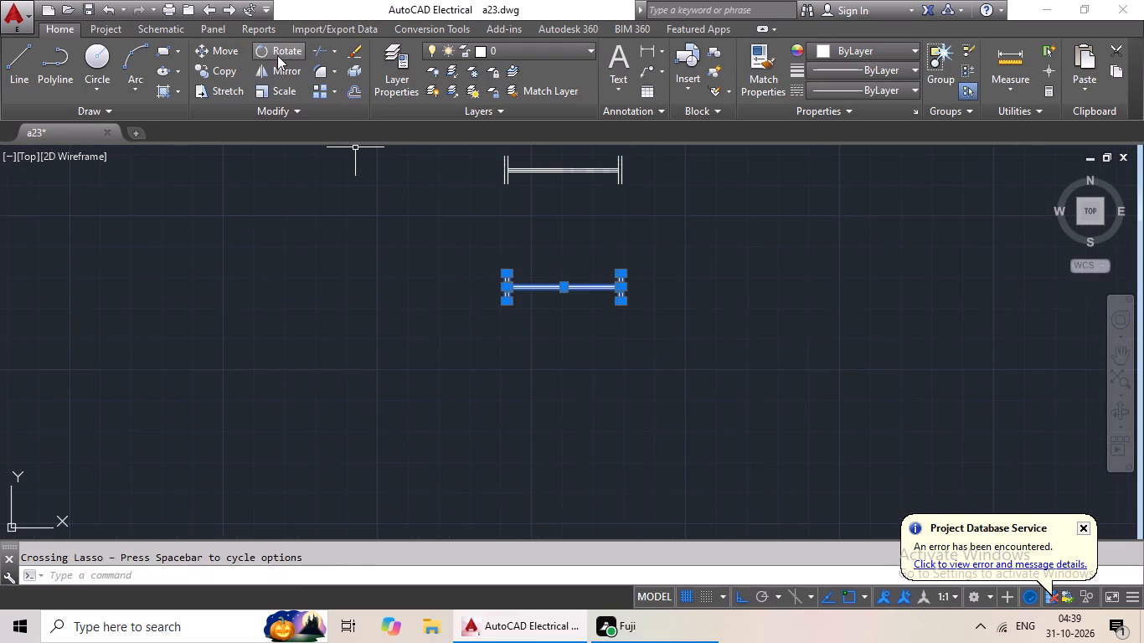
left_click(277, 55)
scroll(668, 291, "up", 1)
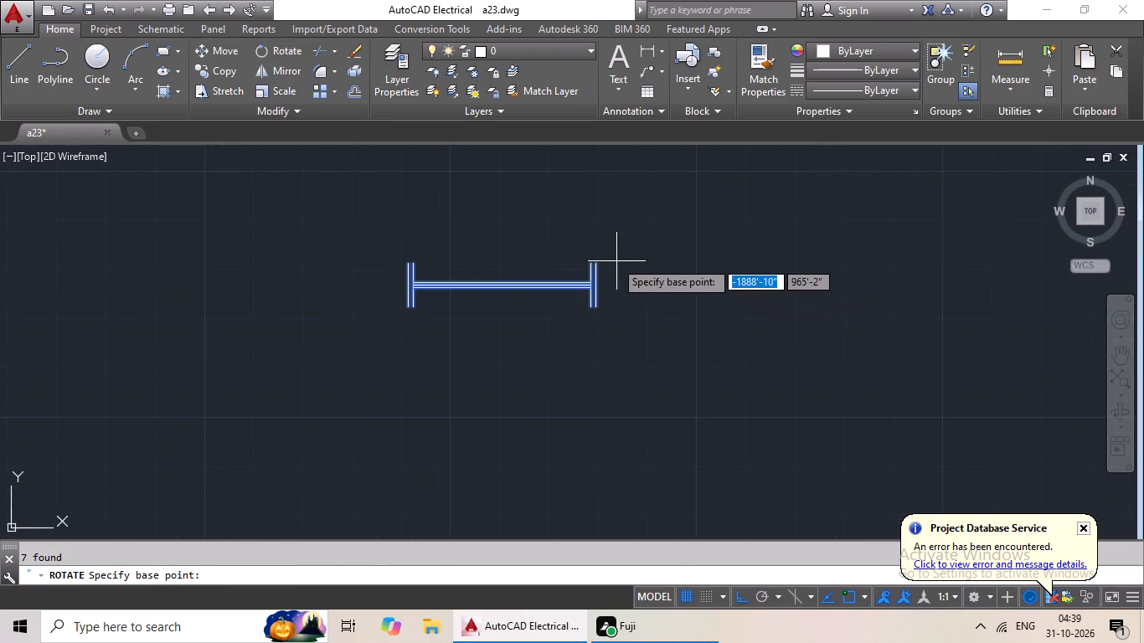
left_click(595, 259)
left_click(613, 228)
scroll(650, 240, "down", 3)
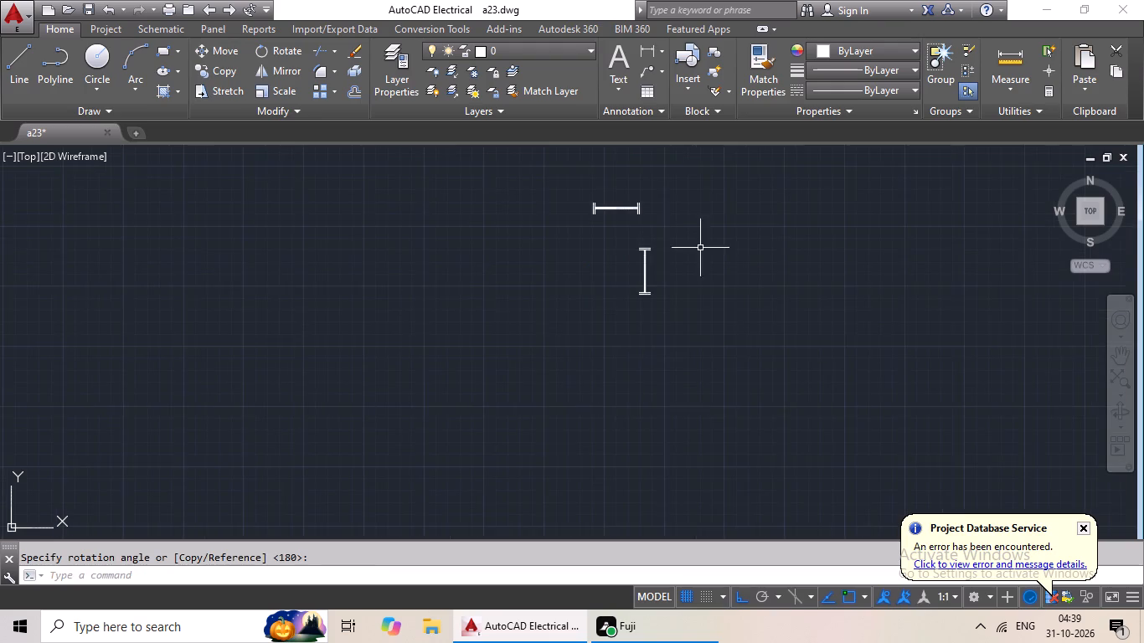
Copy the horizontal 3' window symbol again and paste it below the original, to the left of the vertical one.
middle_click_drag(706, 245, 575, 324)
scroll(572, 322, "up", 1)
scroll(414, 218, "up", 2)
left_click_drag(434, 272, 329, 356)
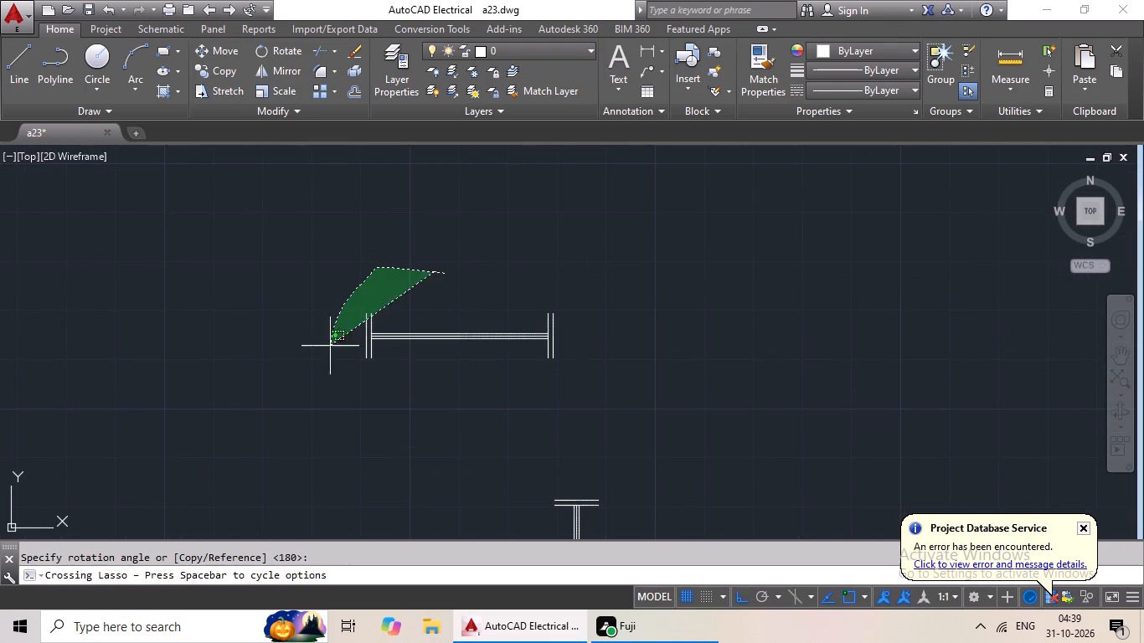
left_click_drag(329, 356, 613, 337)
key("ctrl+c")
key("ctrl+v")
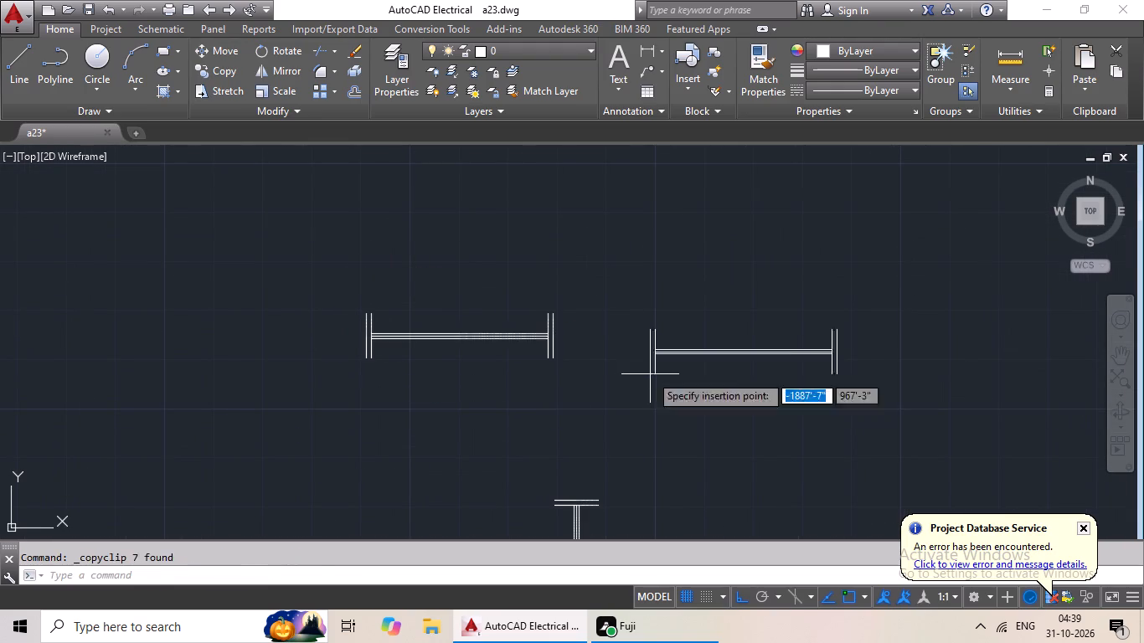
middle_click_drag(463, 457, 574, 247)
left_click(357, 289)
scroll(438, 278, "down", 1)
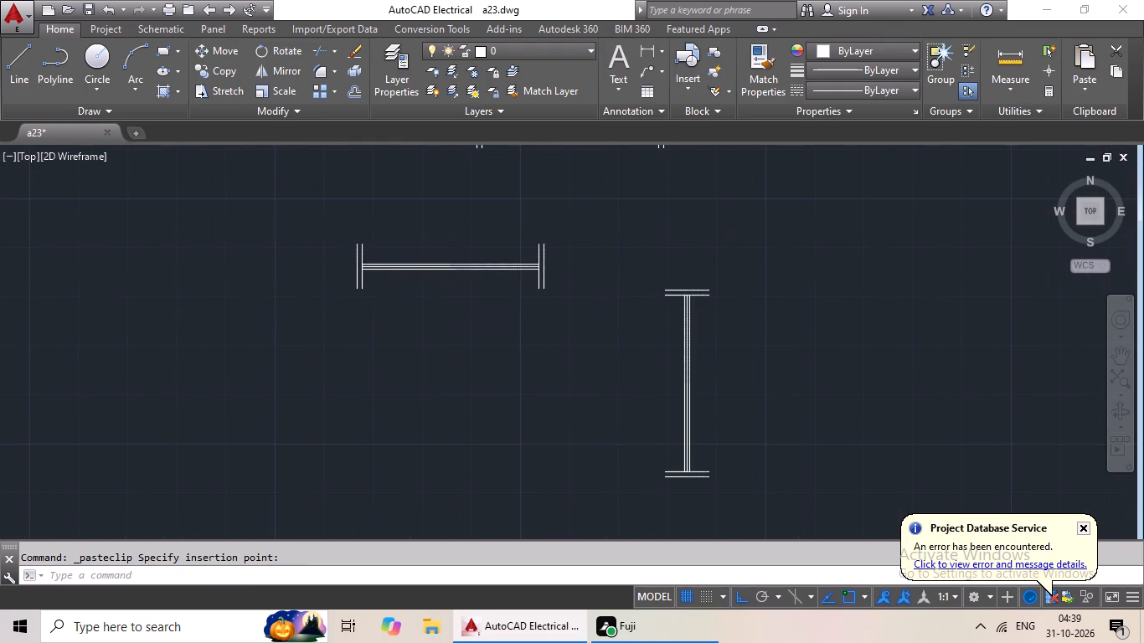
Offset the inner right end line of the new horizontal copy 2' to the left.
scroll(519, 253, "up", 2)
key("Escape")
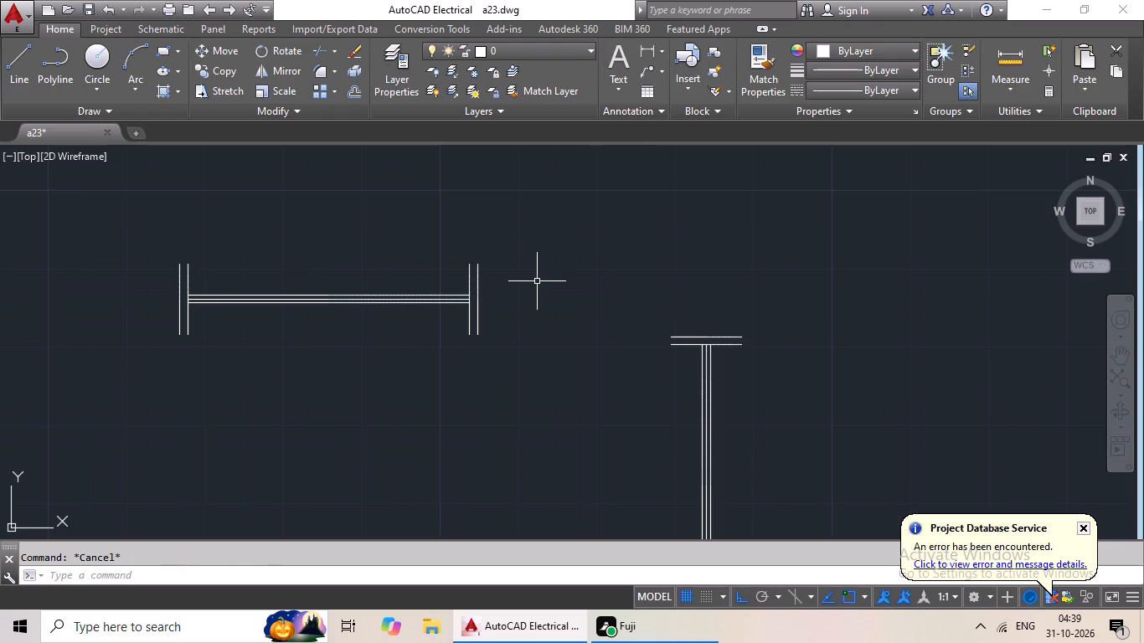
key("o")
key("Return")
type("2'")
key("Return")
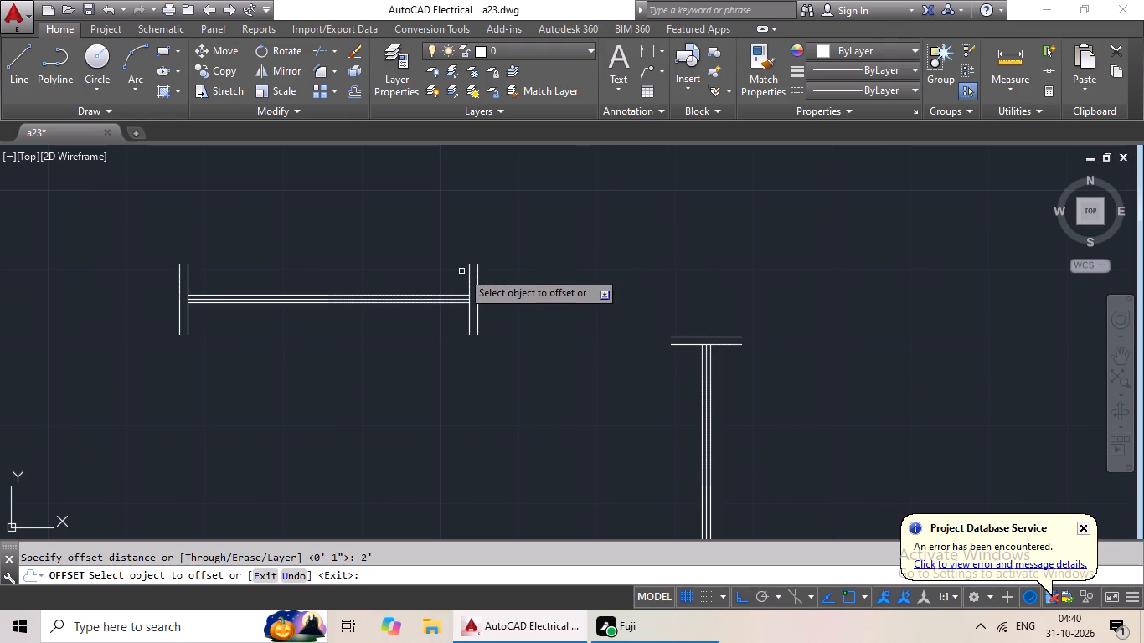
left_click_drag(467, 266, 435, 266)
left_click(402, 266)
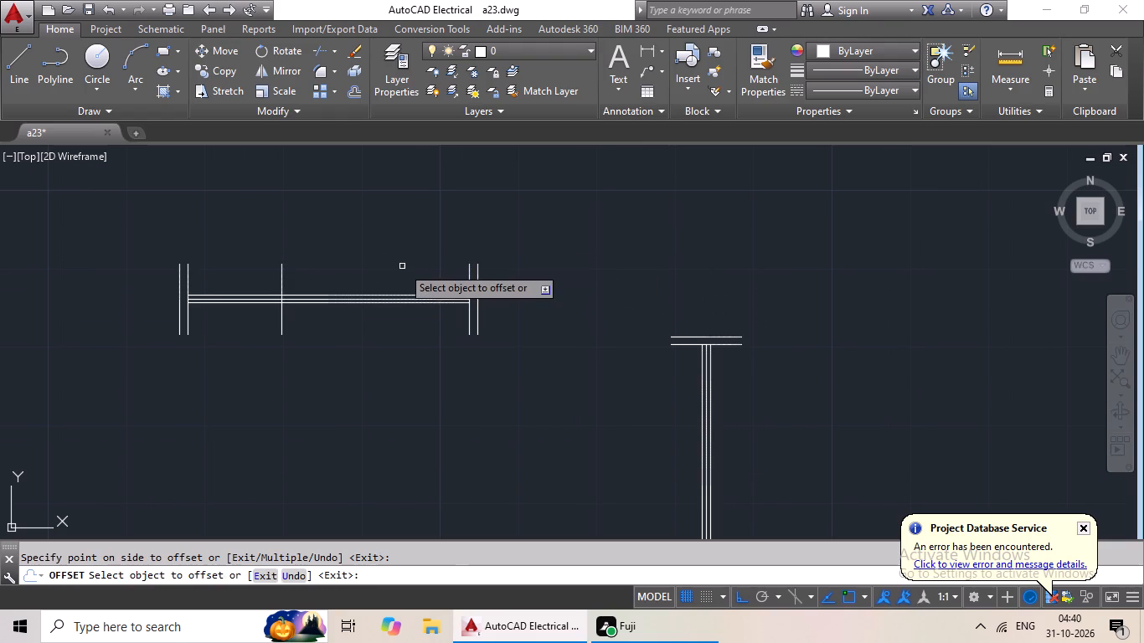
key("Escape")
Offset the new vertical line at the 2' mark 1" further to the left.
key("o")
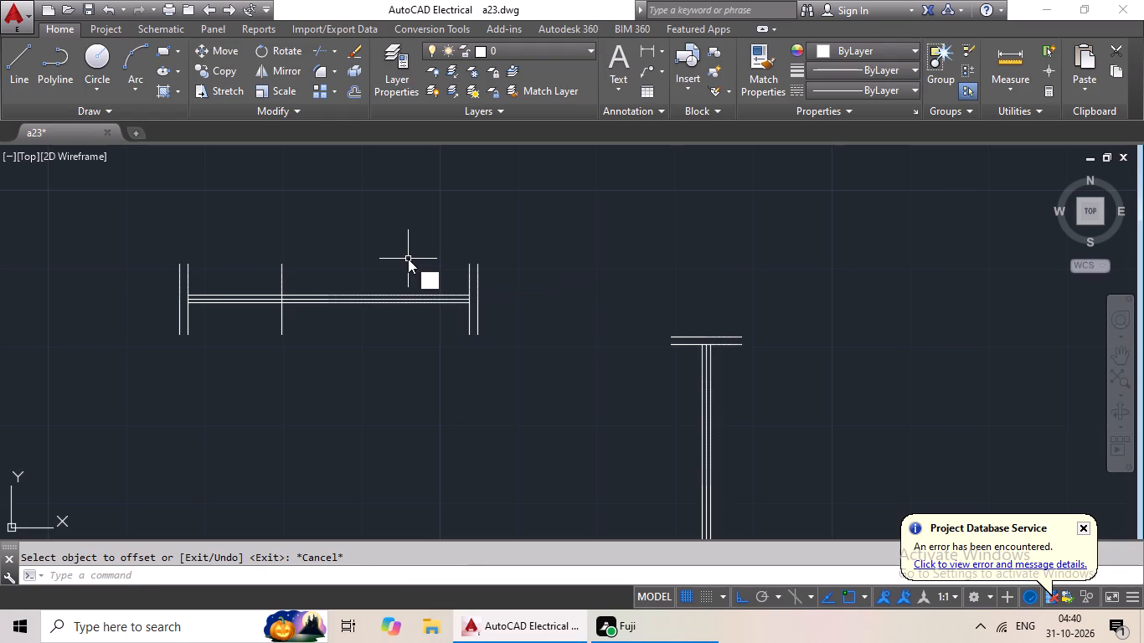
key("Return")
type("1\"")
key("Return")
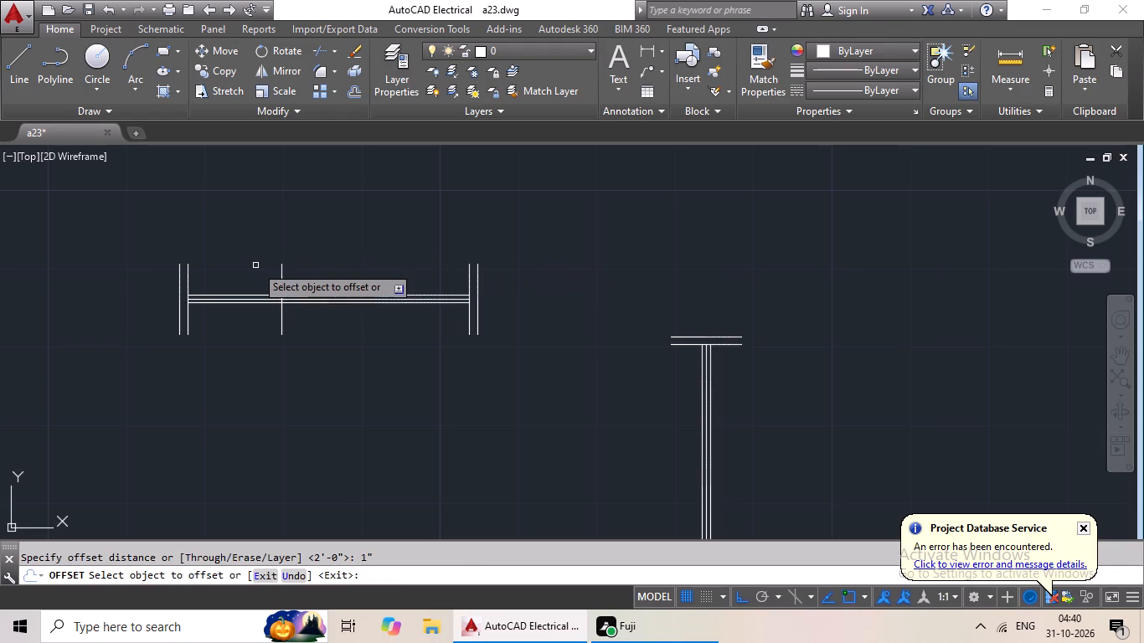
left_click_drag(282, 262, 250, 268)
left_click(242, 270)
key("Escape")
key("Escape")
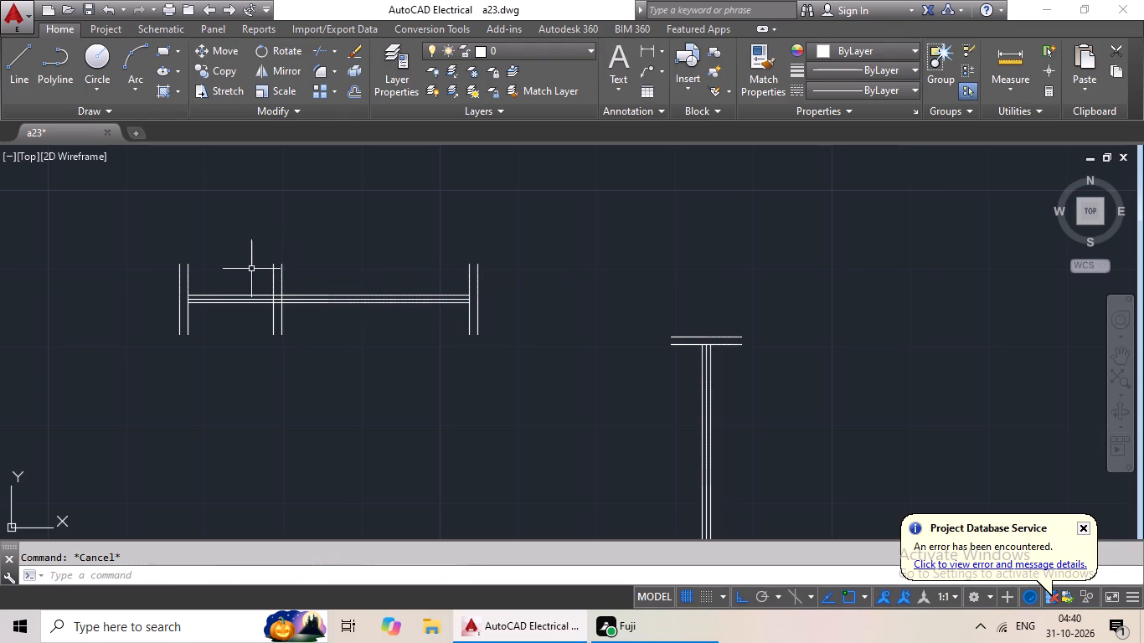
Trim the three horizontal lines between the two new vertical lines of the 2' window symbol.
type("tr")
key("space")
key("space")
scroll(288, 320, "up", 3)
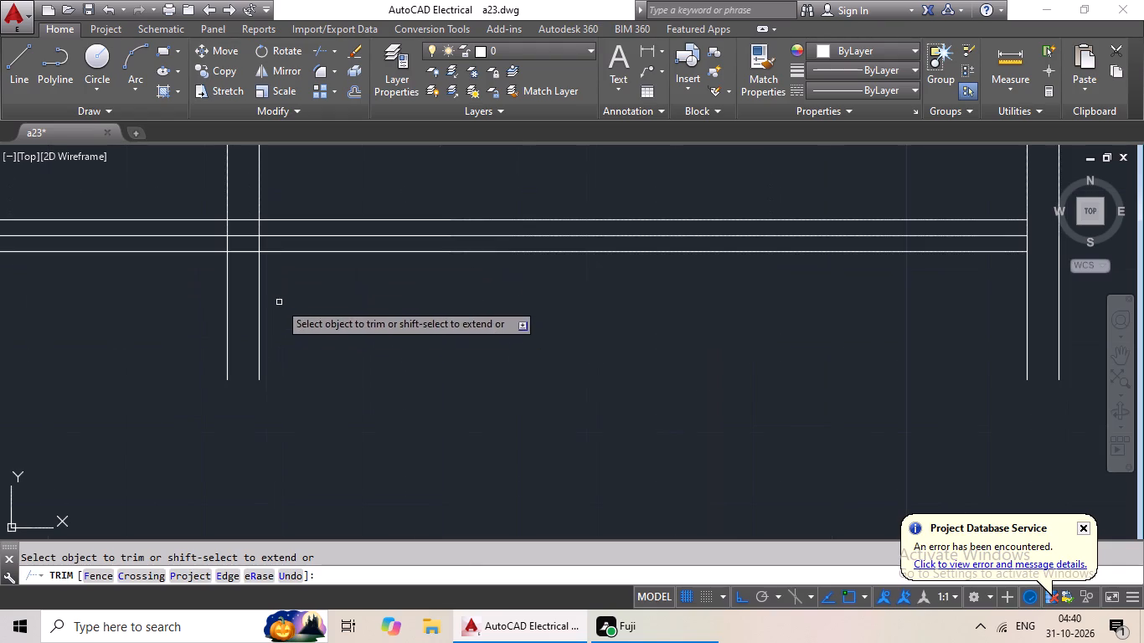
scroll(245, 203, "up", 2)
left_click_drag(245, 203, 204, 359)
left_click_drag(204, 357, 213, 349)
scroll(222, 337, "down", 2)
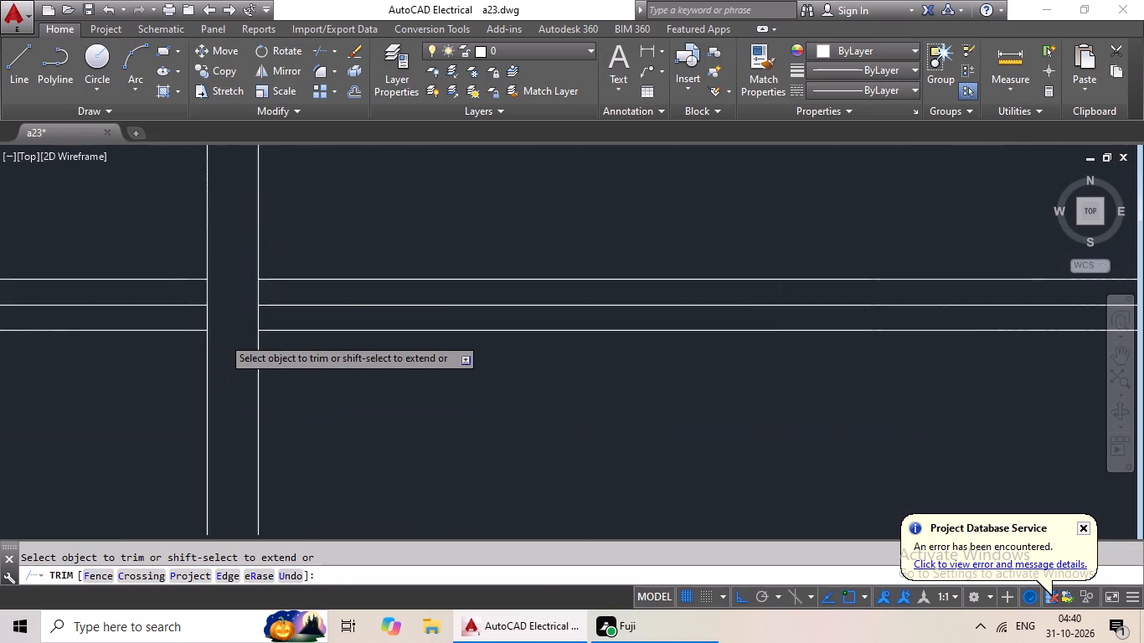
scroll(224, 336, "down", 1)
middle_click_drag(224, 336, 418, 324)
key("Escape")
Delete the leftover left portion beyond the 2' window symbol, including the old left end lines.
left_click_drag(366, 229, 122, 327)
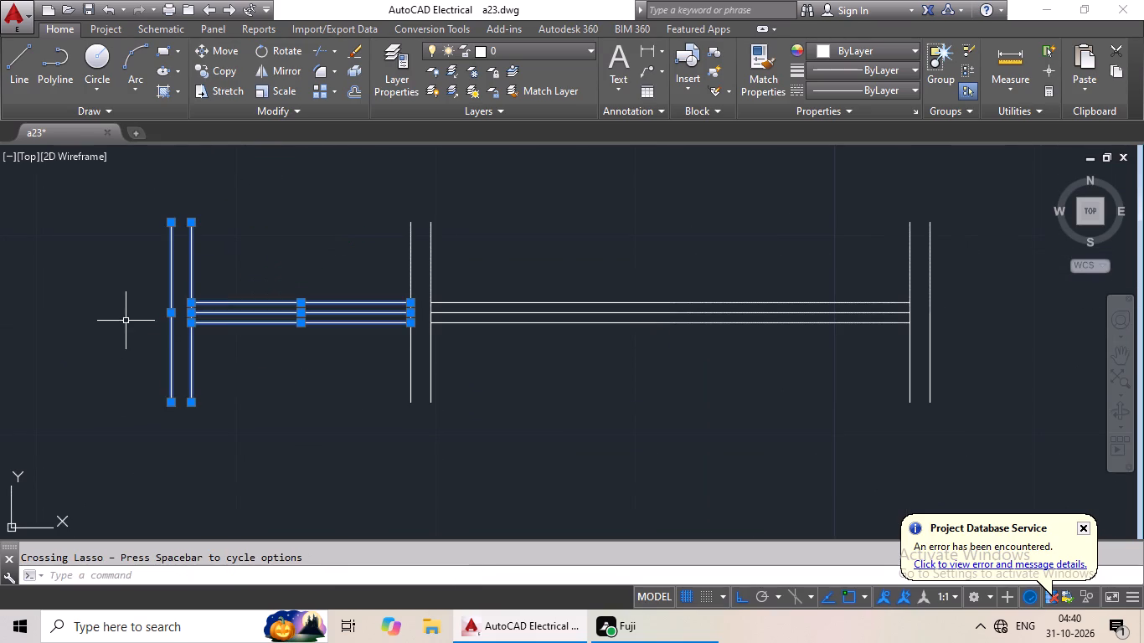
key("Delete")
Copy the 2' window symbol and paste the duplicate just below it.
scroll(240, 270, "down", 3)
left_click_drag(312, 230, 303, 317)
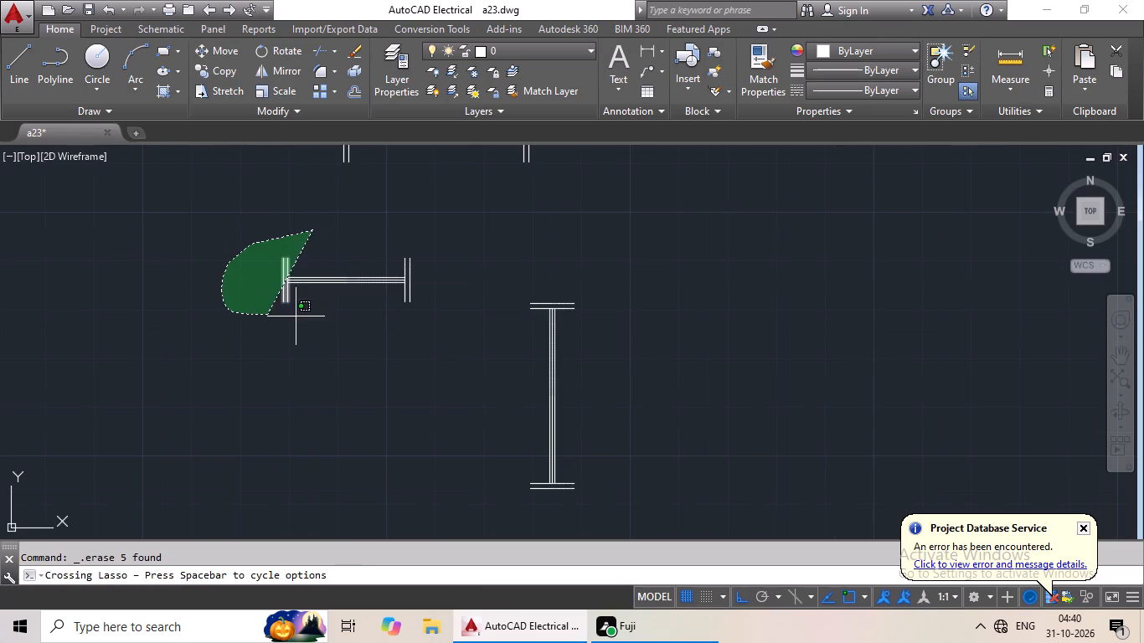
left_click_drag(303, 317, 438, 246)
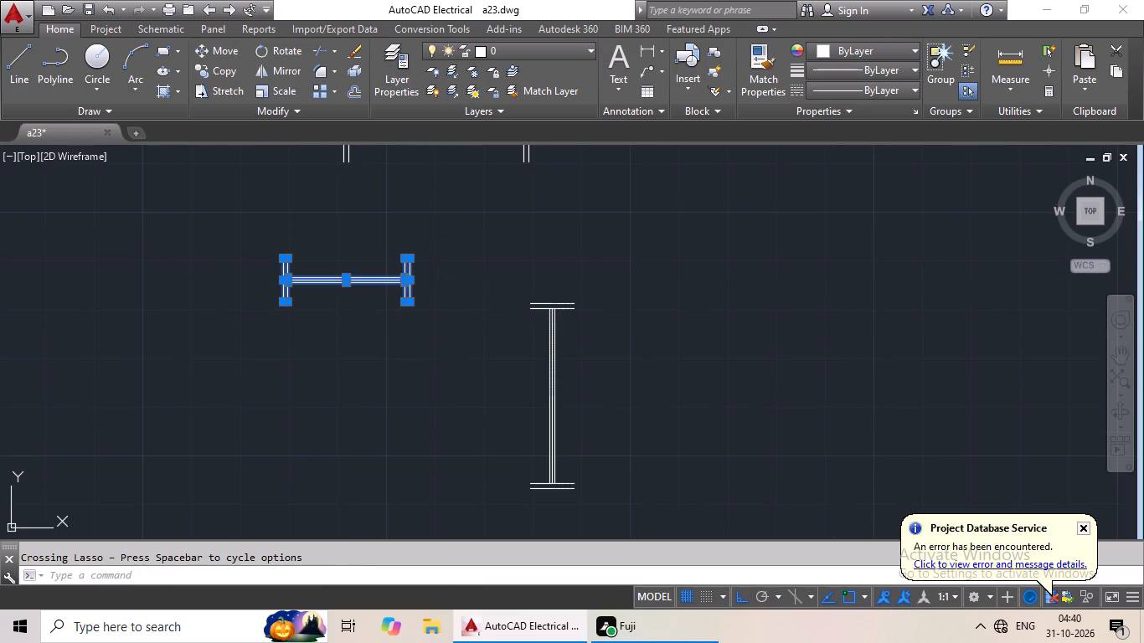
key("ctrl+c")
key("ctrl+v")
scroll(402, 342, "down", 1, "ctrl")
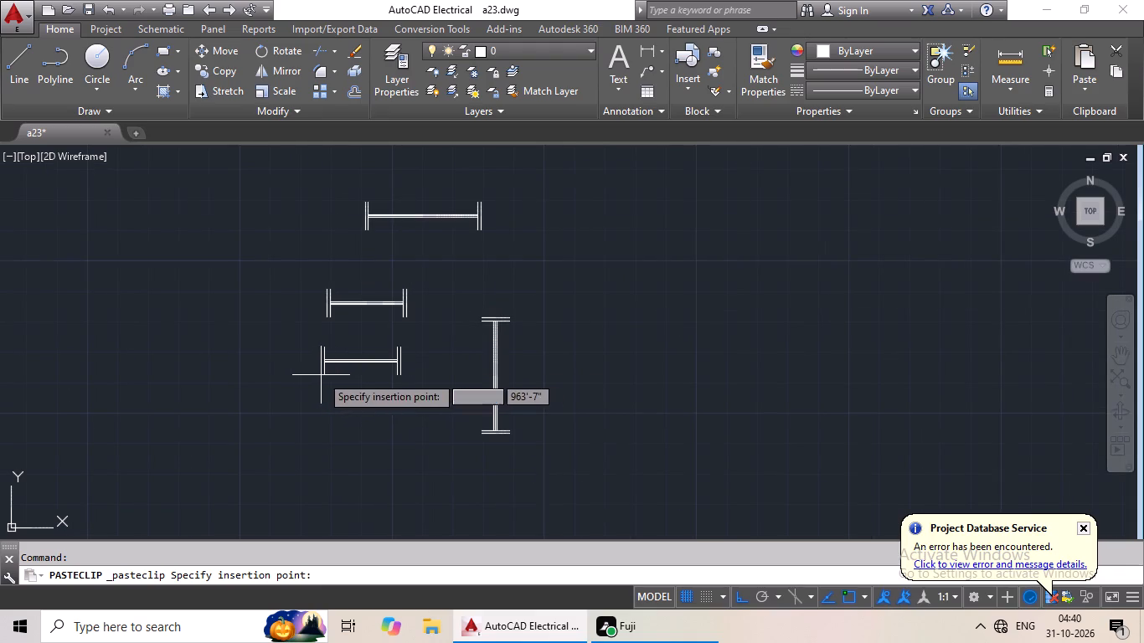
left_click(321, 375)
Rotate the pasted 2' window symbol 90° about the upper end of its outer right end line.
scroll(346, 362, "up", 2)
left_click_drag(357, 321, 471, 384)
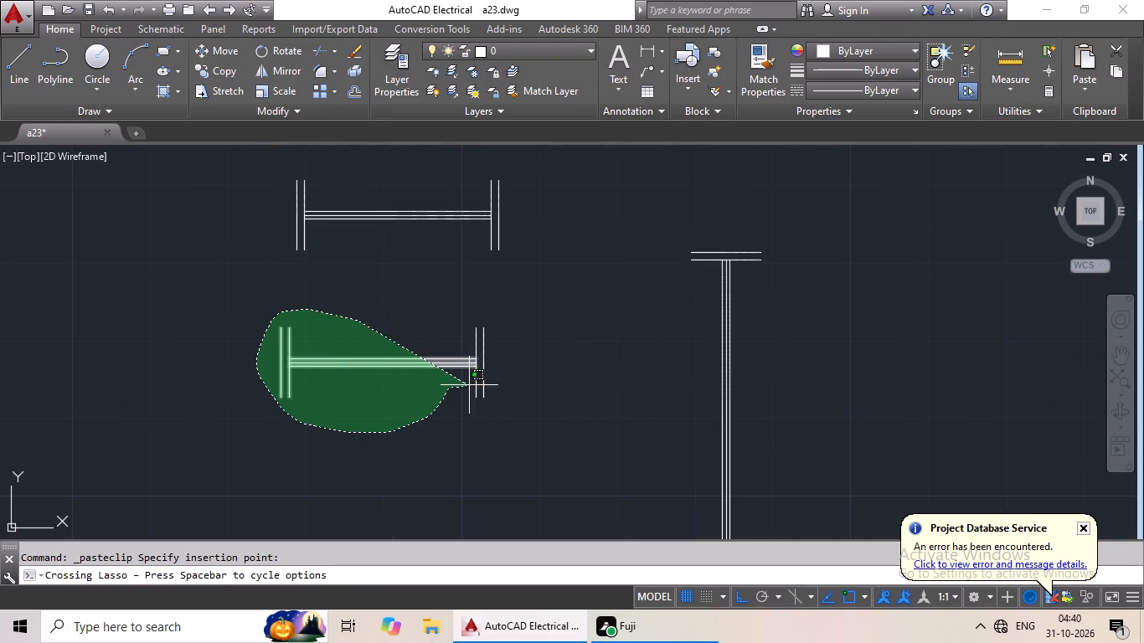
left_click_drag(471, 384, 516, 316)
left_click(271, 45)
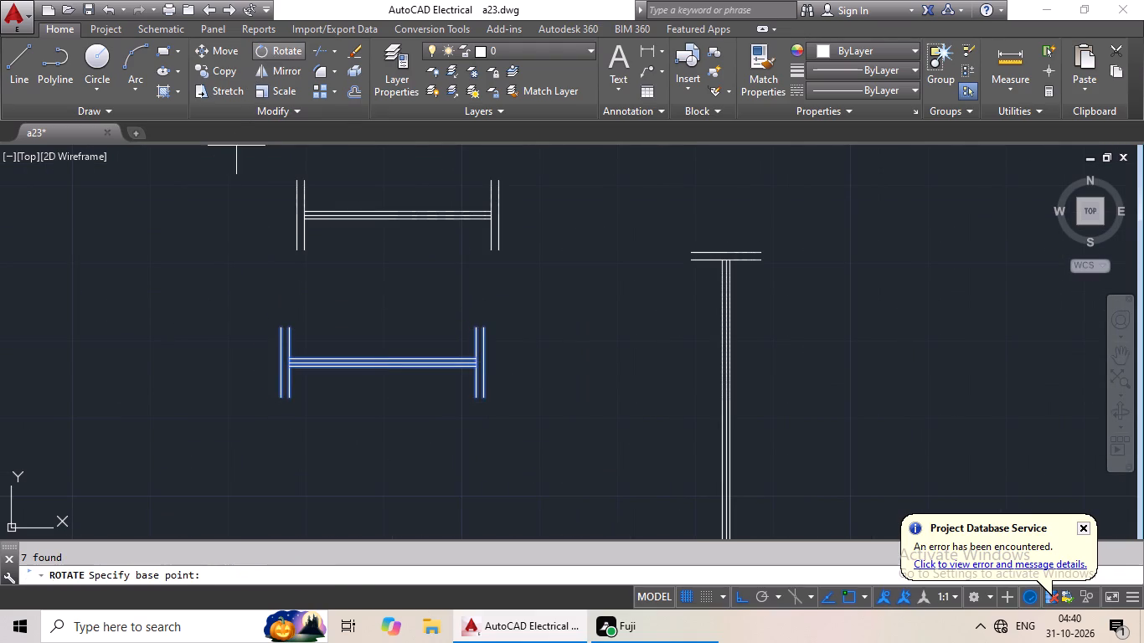
left_click_drag(482, 333, 487, 322)
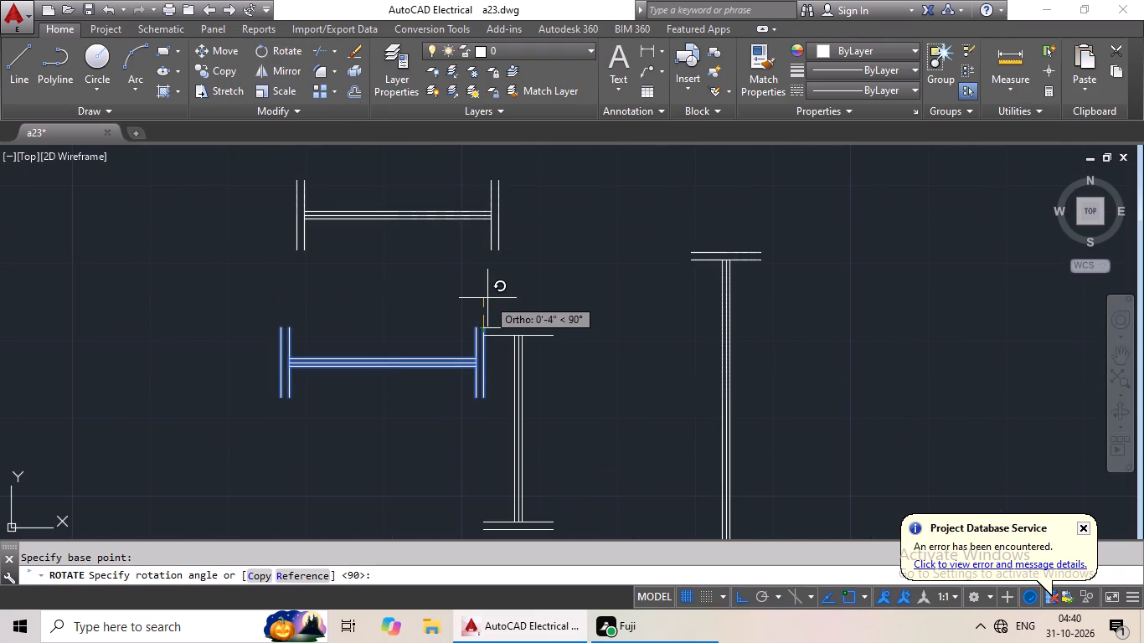
left_click(487, 298)
Copy the horizontal 3' window symbol and paste it in the empty area left of the other symbols.
scroll(524, 308, "down", 3)
middle_click_drag(546, 306, 527, 360)
scroll(488, 278, "up", 2)
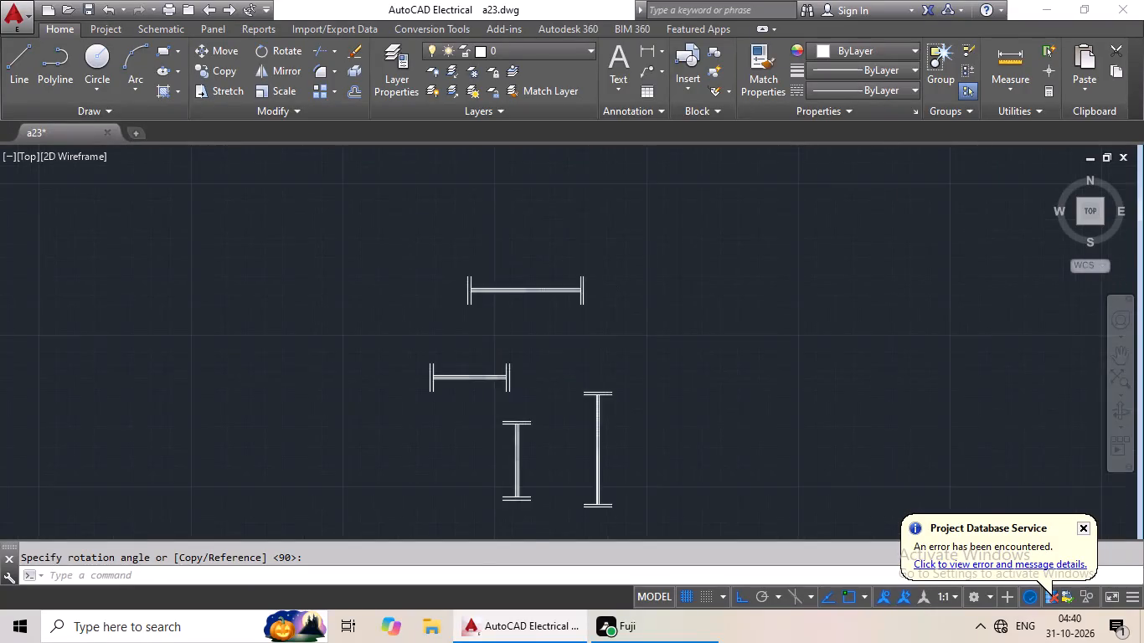
left_click_drag(488, 249, 706, 280)
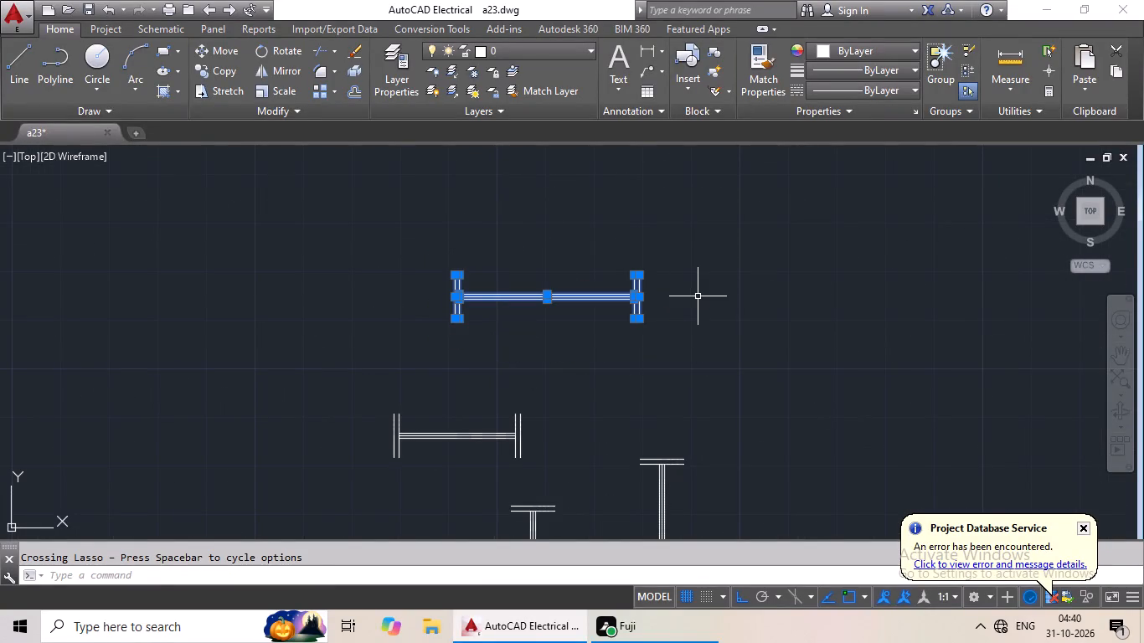
key("ctrl+c")
key("ctrl+v")
scroll(677, 323, "down", 3, "ctrl")
middle_click_drag(647, 341, 662, 312)
scroll(535, 342, "up", 2)
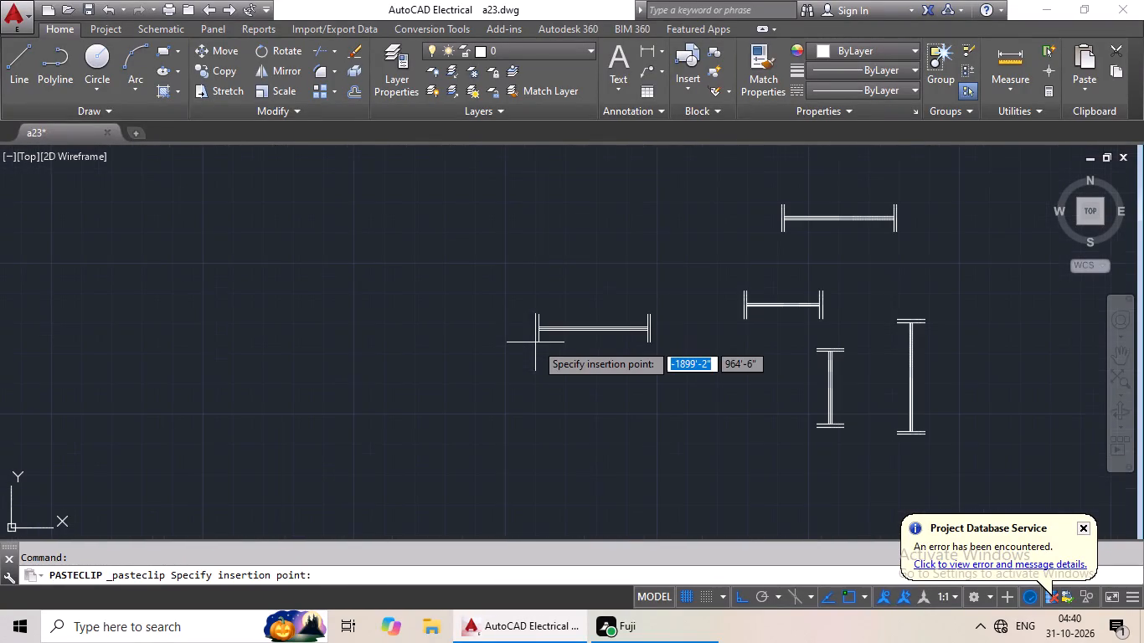
left_click(548, 337)
Delete the four vertical end lines of the newly pasted 3' symbol, leaving its three horizontal lines.
scroll(620, 327, "up", 2)
scroll(768, 297, "up", 2)
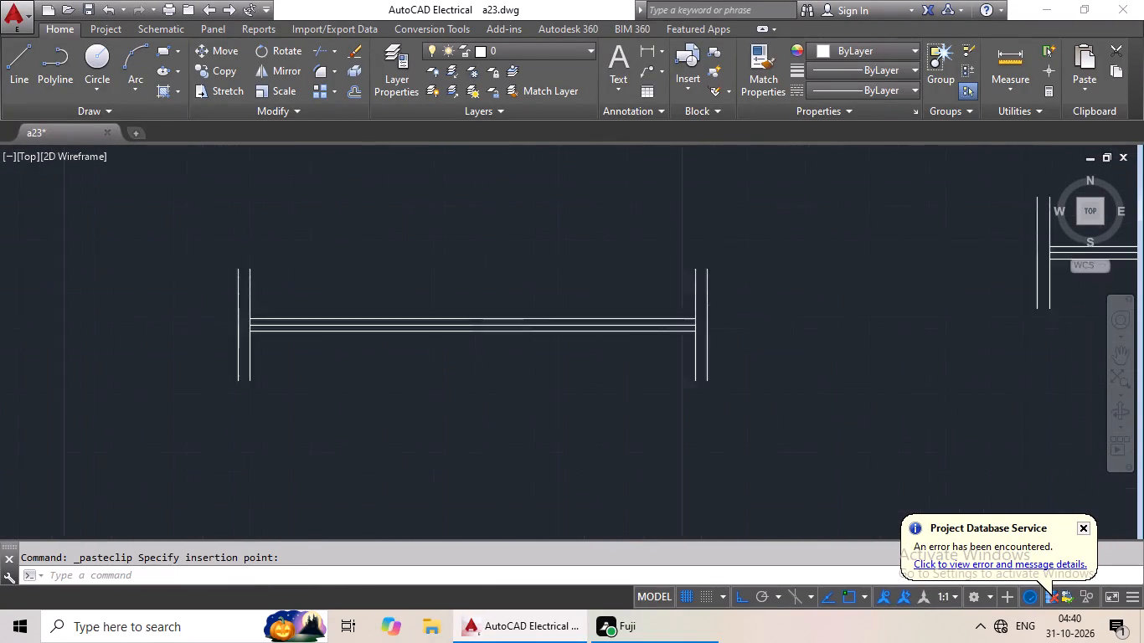
scroll(767, 294, "down", 3)
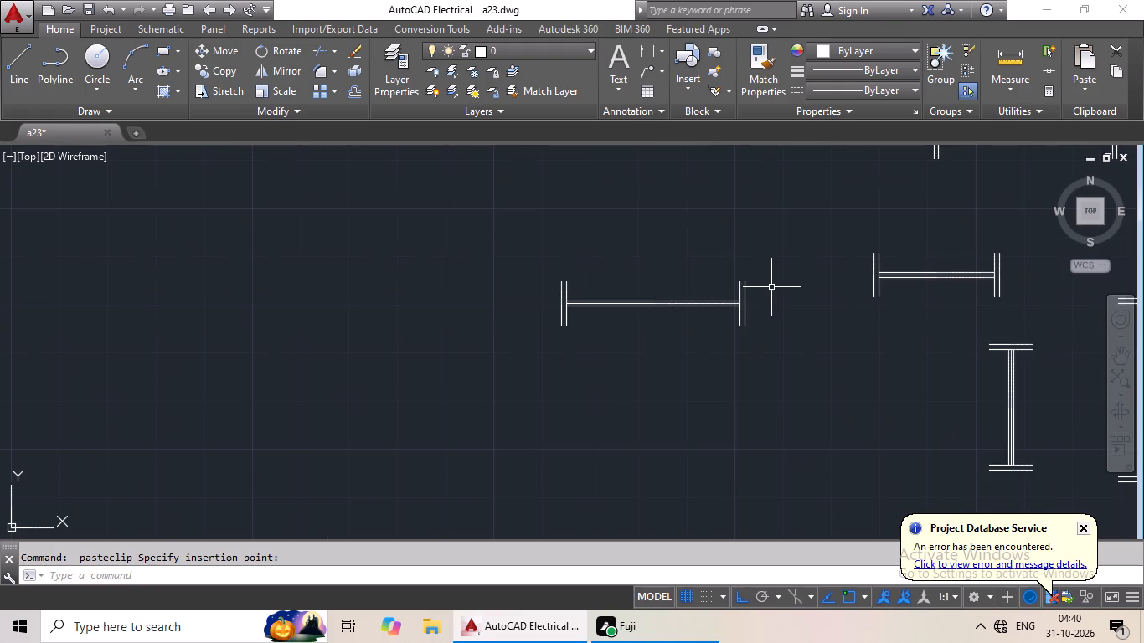
middle_click_drag(761, 290, 683, 309)
scroll(678, 306, "up", 2)
left_click_drag(691, 296, 567, 316)
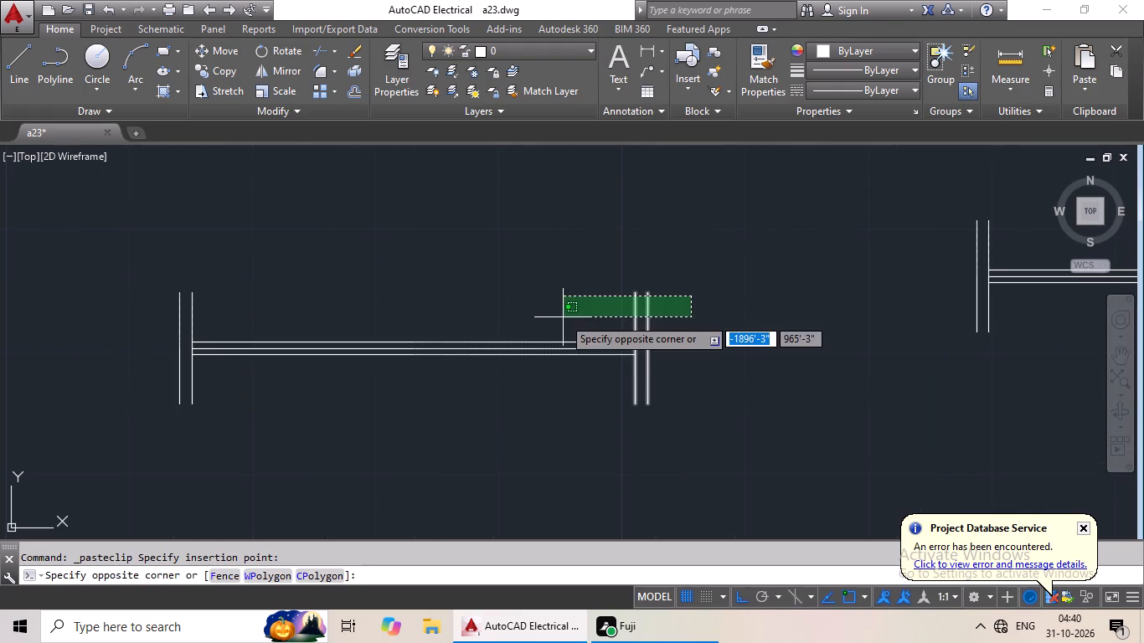
left_click(563, 317)
left_click_drag(317, 306, 131, 316)
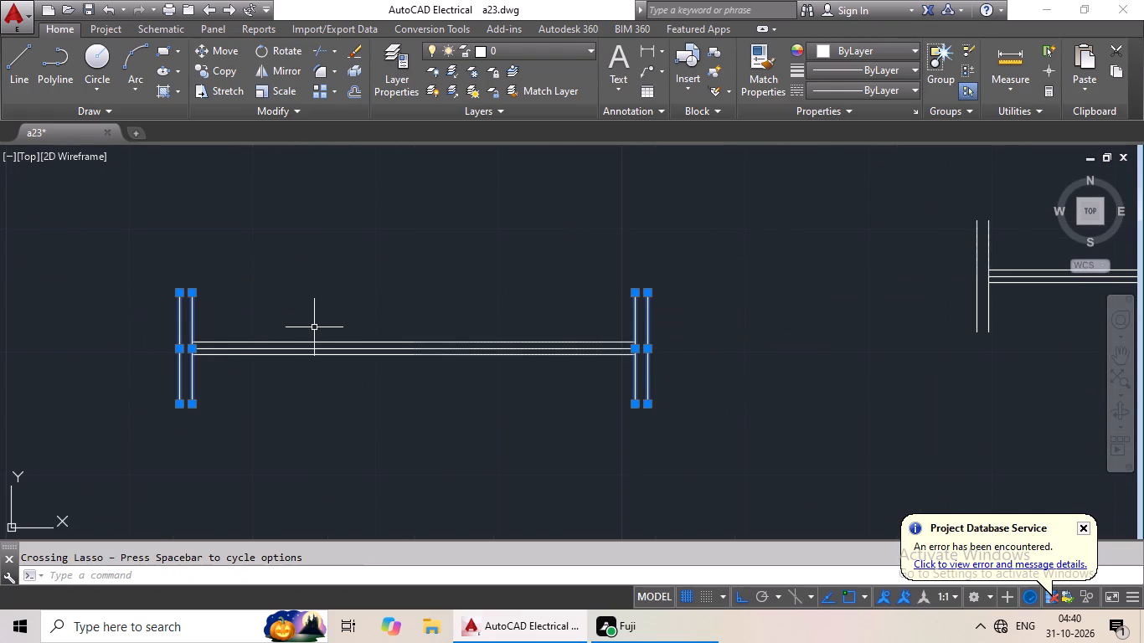
key("Delete")
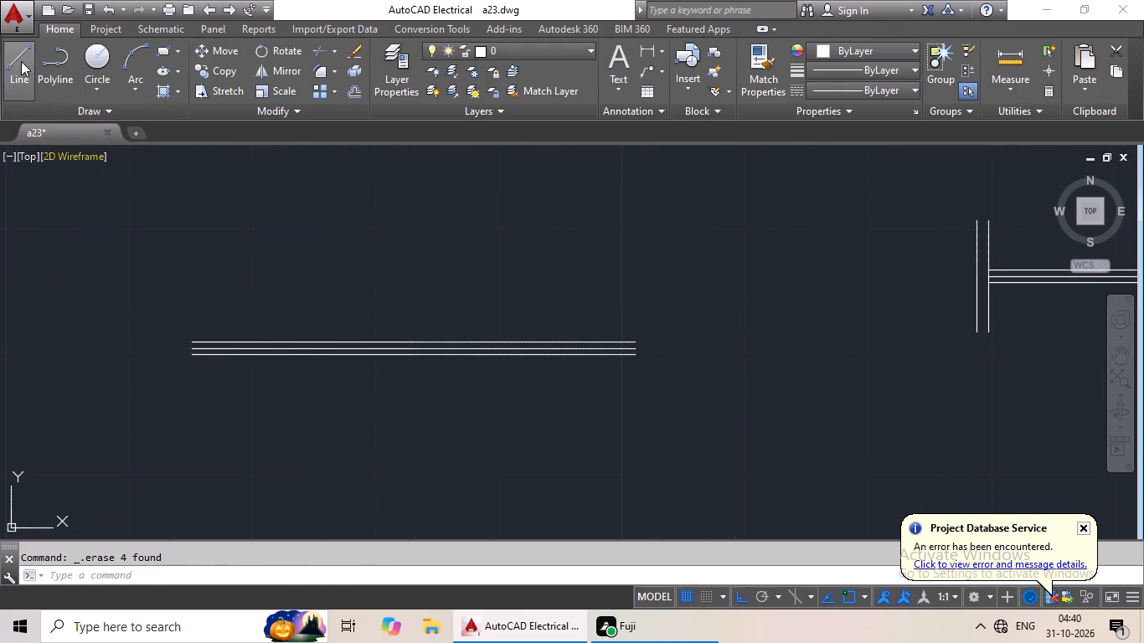
Draw a 6" vertical line just beyond the right ends of the three horizontal window lines.
left_click(21, 61)
left_click_drag(682, 304, 678, 320)
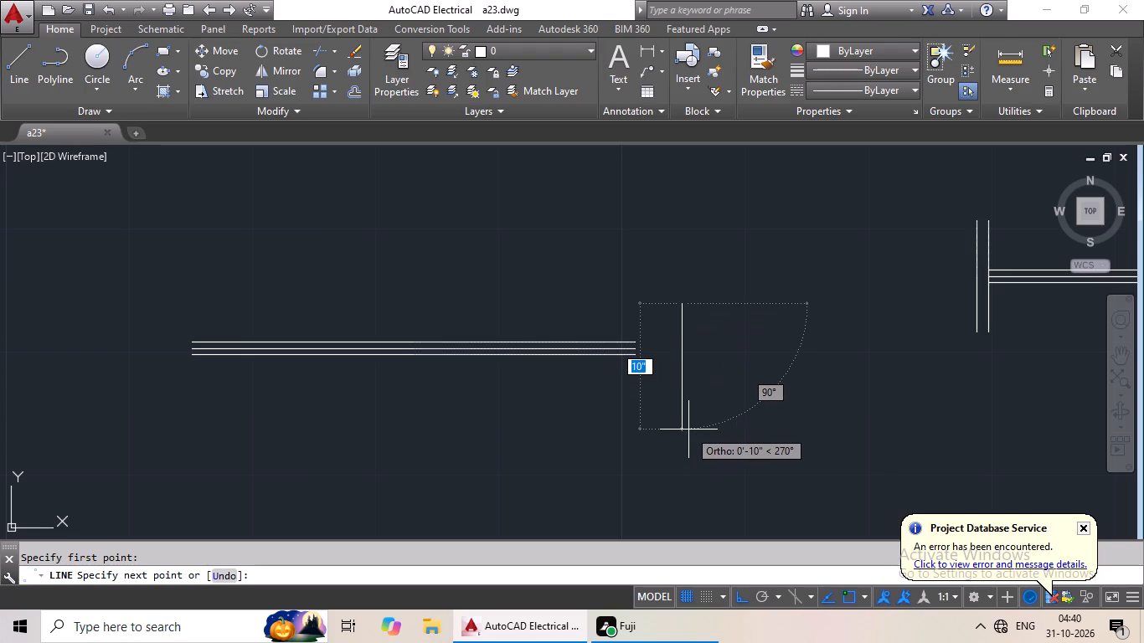
key("6")
key("shift+quotedbl")
key("Return")
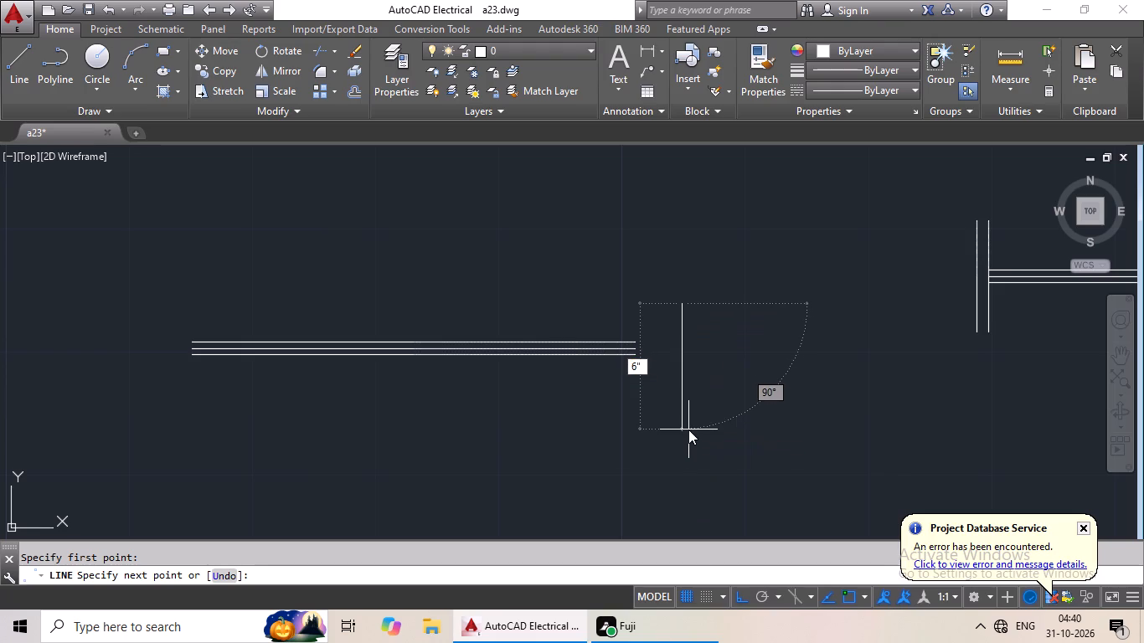
key("Escape")
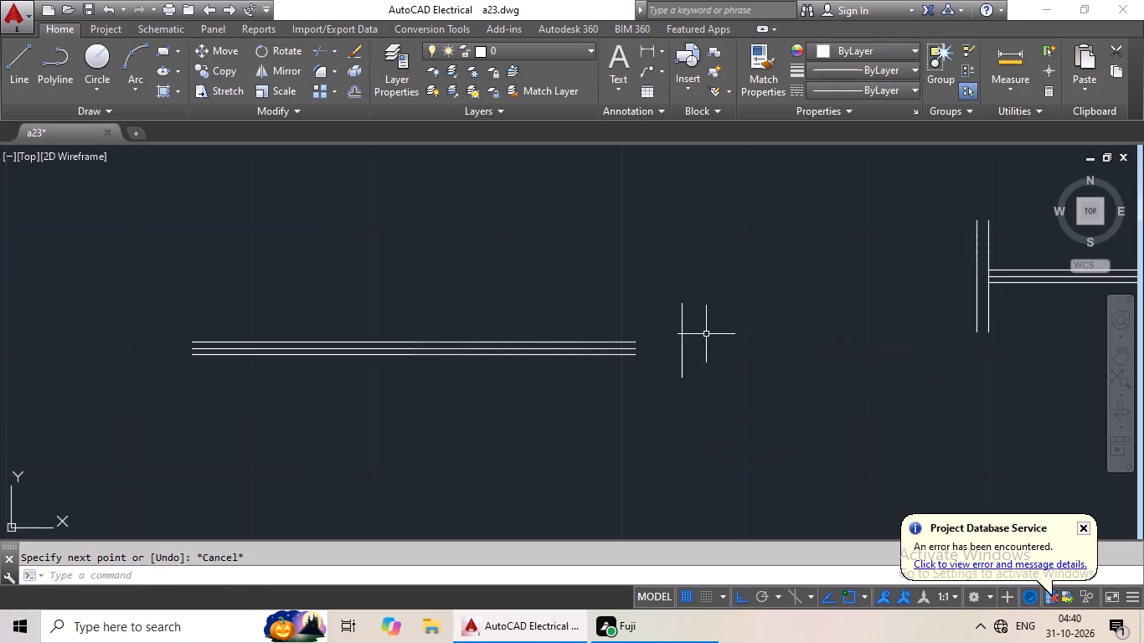
Copy the 6" line from its midpoint to the right end of the middle horizontal line, and delete the original.
scroll(685, 340, "up", 3)
left_click(673, 345)
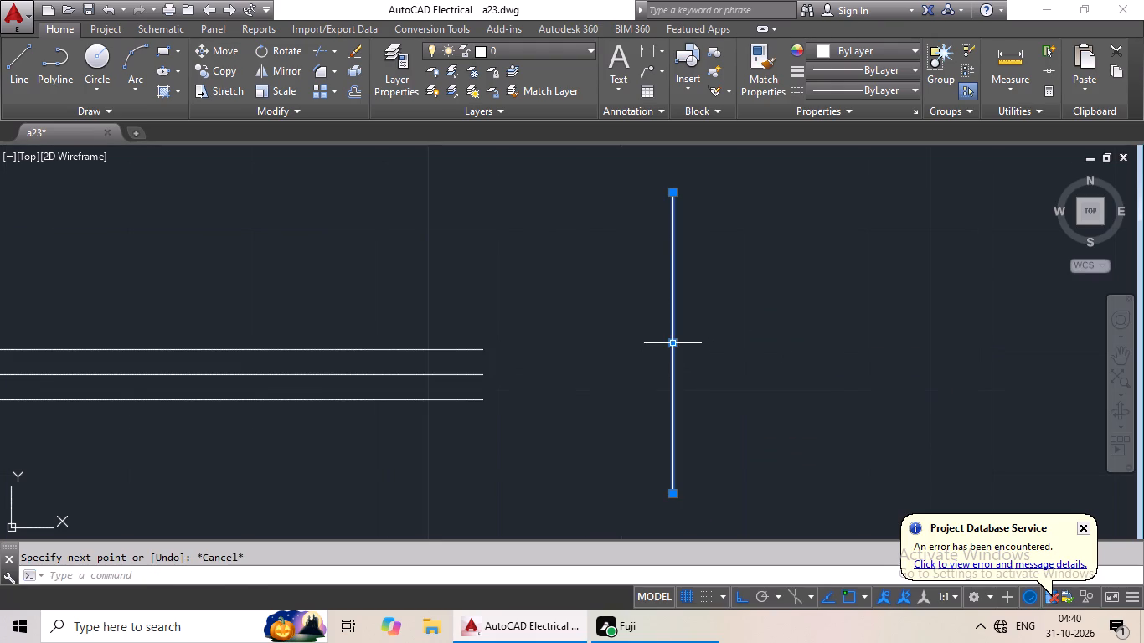
left_click_drag(228, 73, 234, 83)
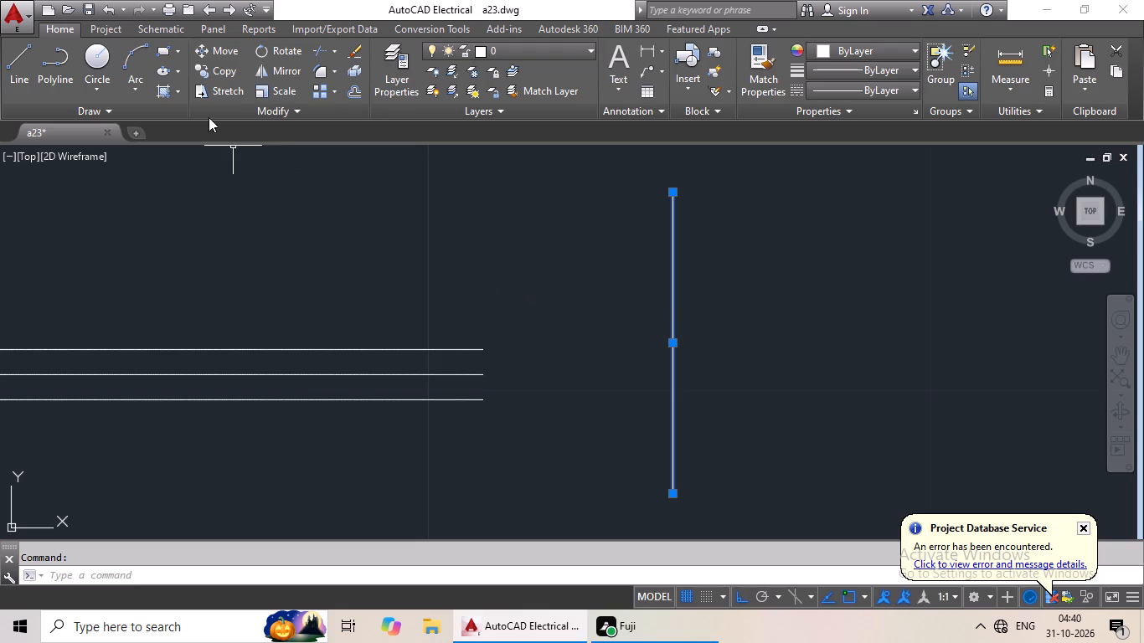
left_click(210, 70)
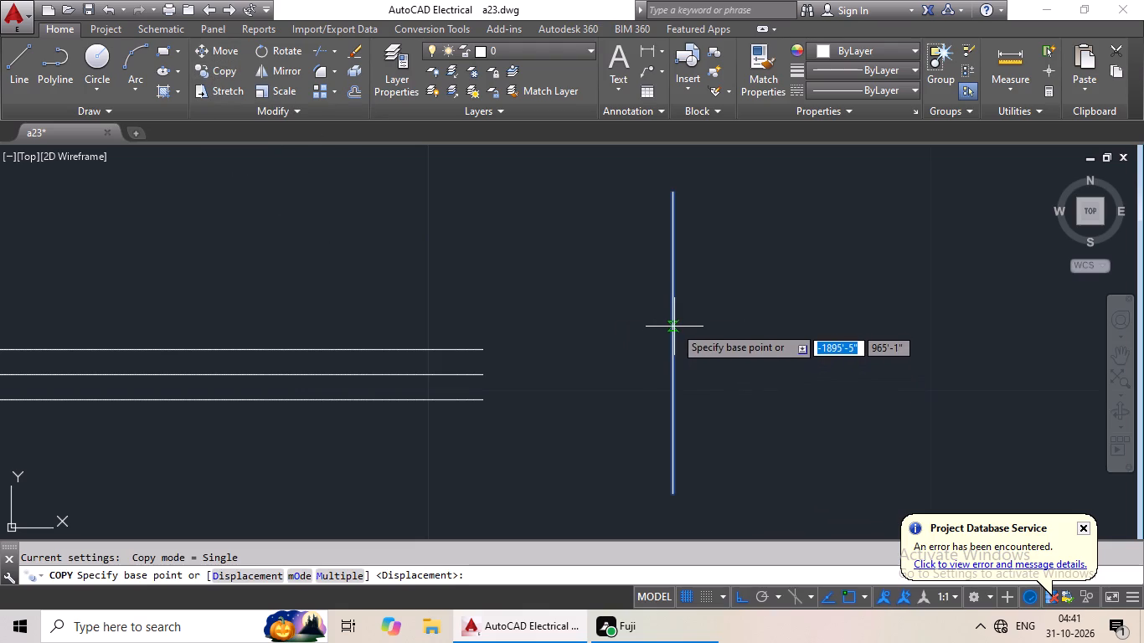
left_click(672, 347)
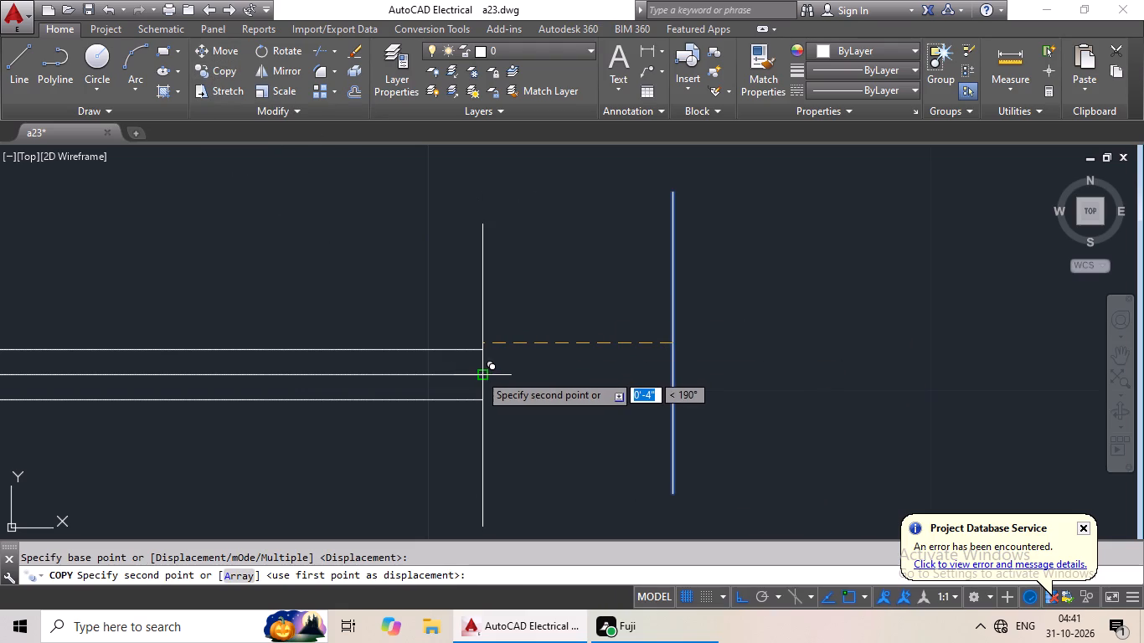
left_click(479, 373)
left_click_drag(746, 312, 580, 385)
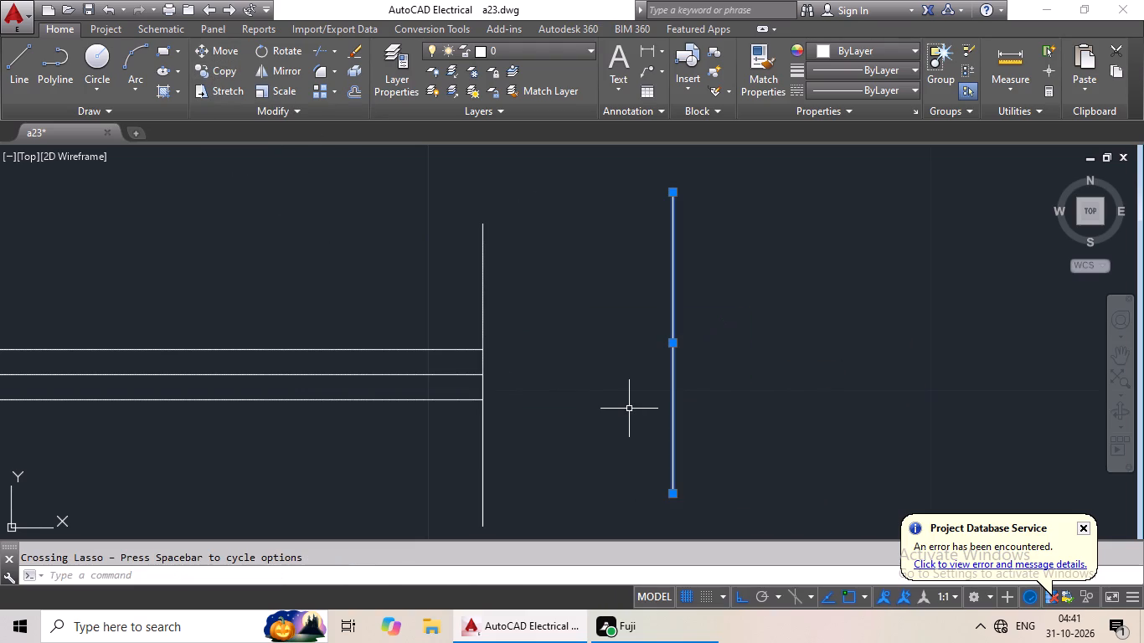
key("Delete")
Offset the 6" end line 3' to the left, onto the other end of the horizontal lines.
scroll(627, 337, "down", 2)
middle_click_drag(647, 335, 794, 323)
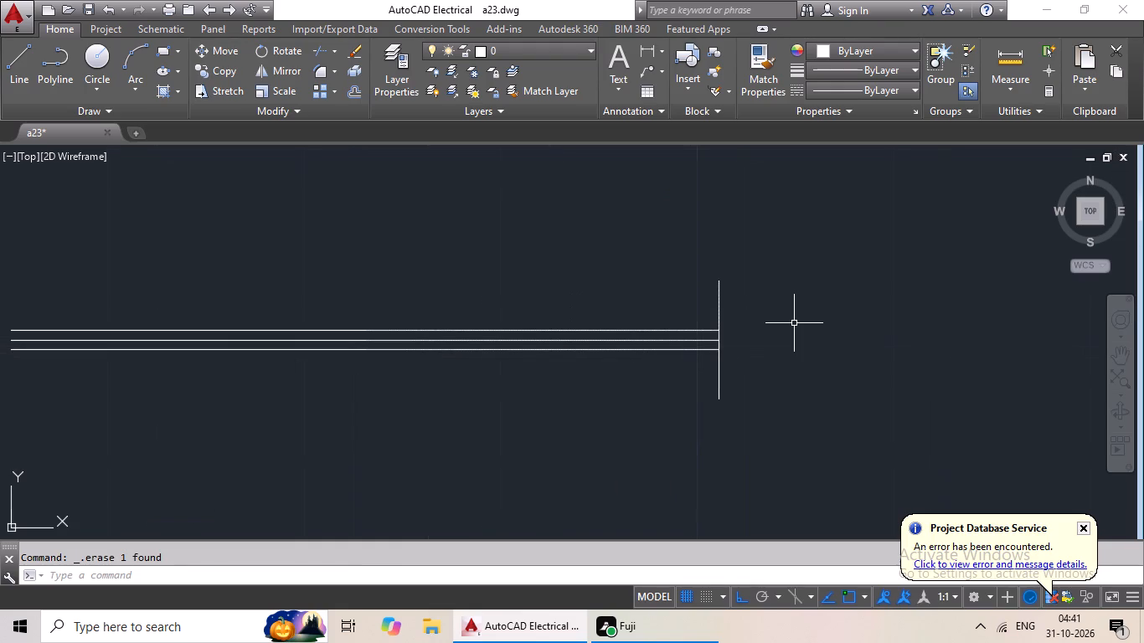
key("Escape")
key("o")
key("Return")
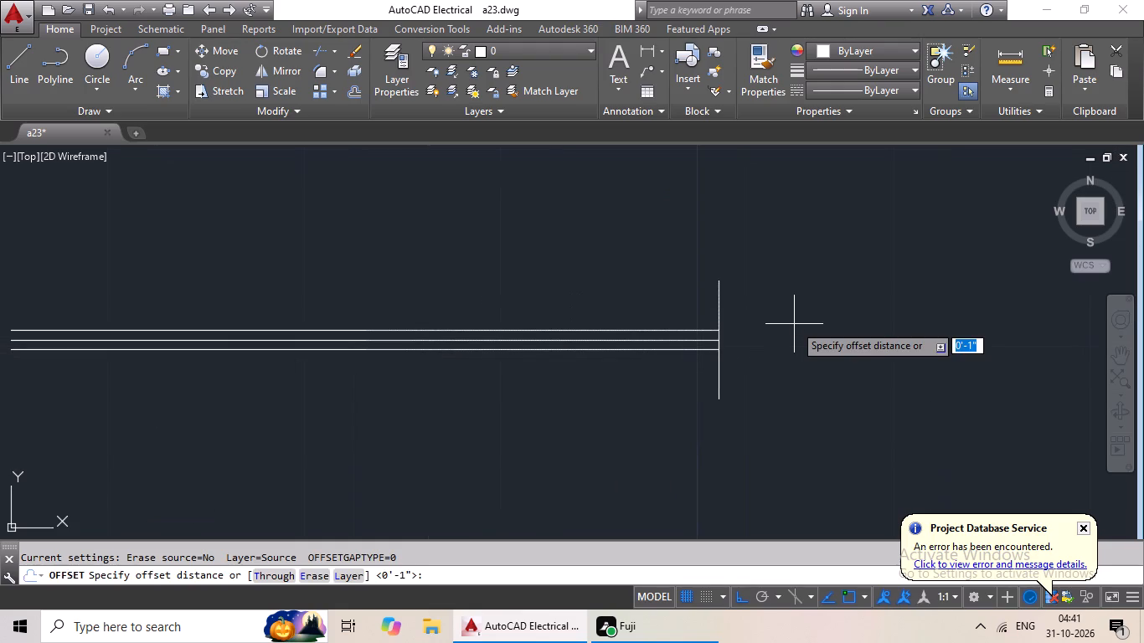
type("3'")
key("Return")
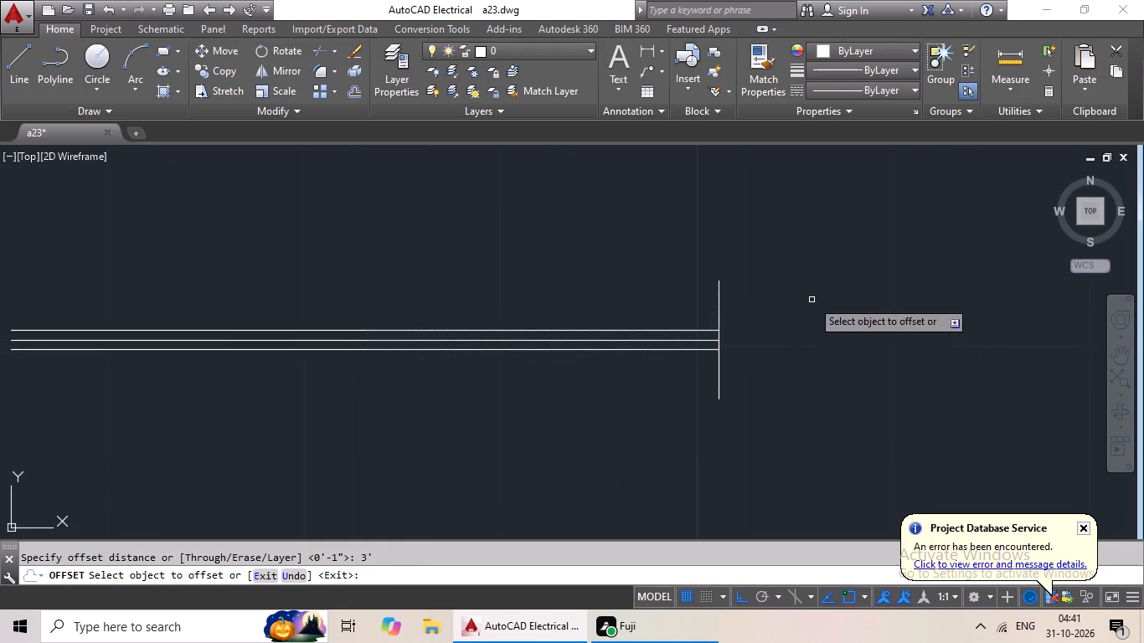
scroll(807, 307, "down", 1)
left_click(750, 297)
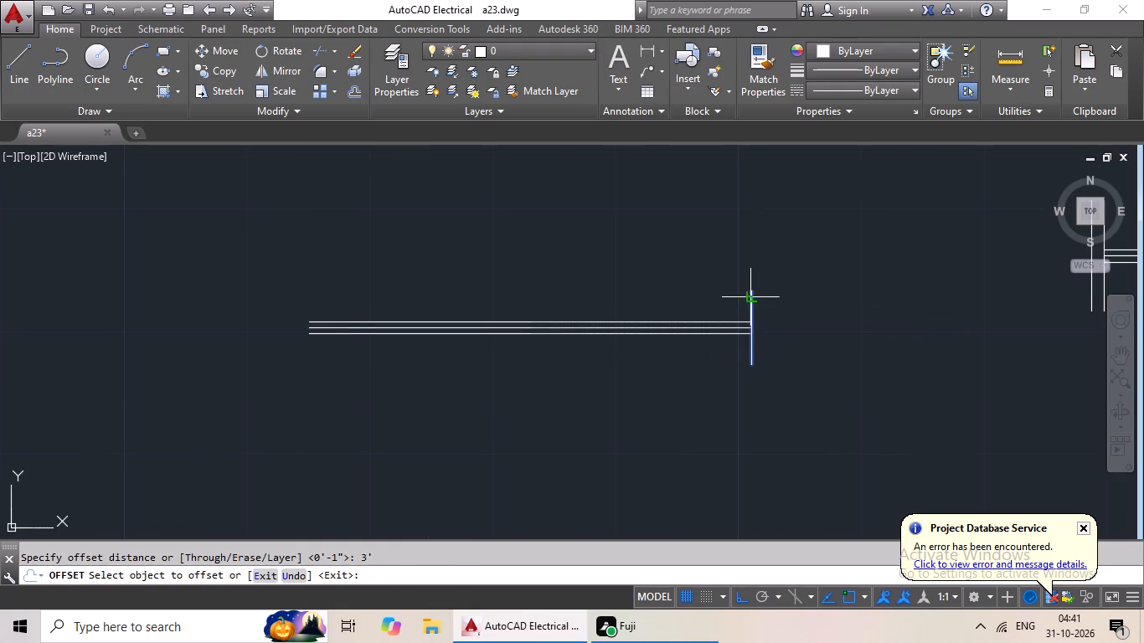
left_click(629, 297)
key("Escape")
key("Escape")
Offset both end lines of the new 3' window symbol 1" outward.
key("o")
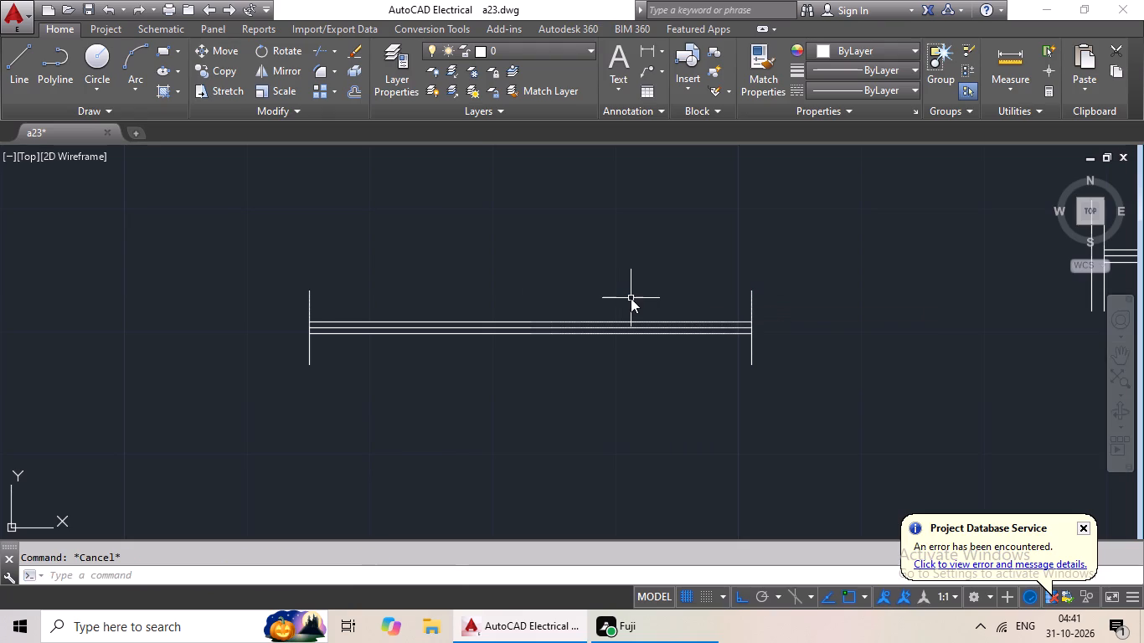
key("Return")
type("1\"")
key("Return")
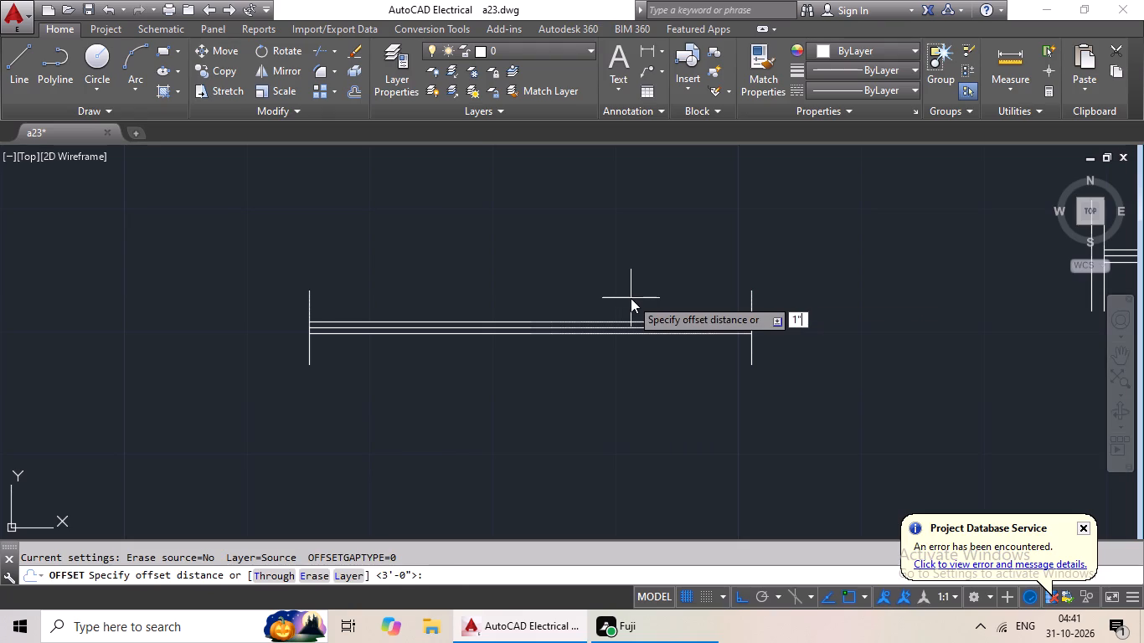
left_click(752, 294)
left_click(811, 296)
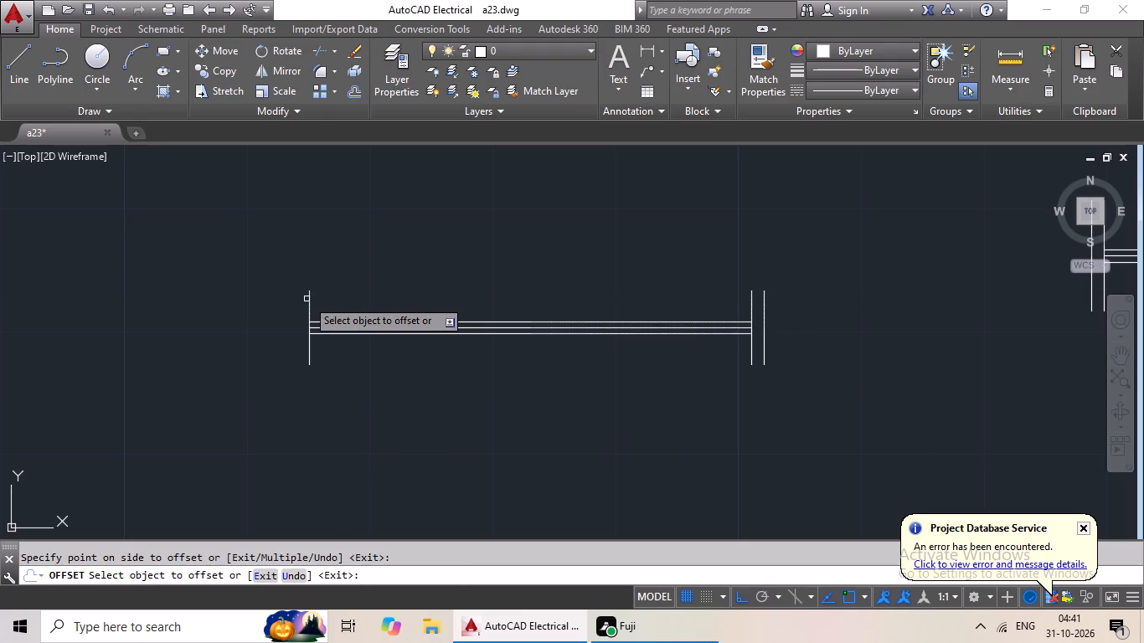
left_click_drag(310, 293, 286, 301)
left_click(263, 306)
key("Escape")
Copy the new horizontal 3' window symbol and paste the duplicate just below it.
scroll(271, 301, "down", 1)
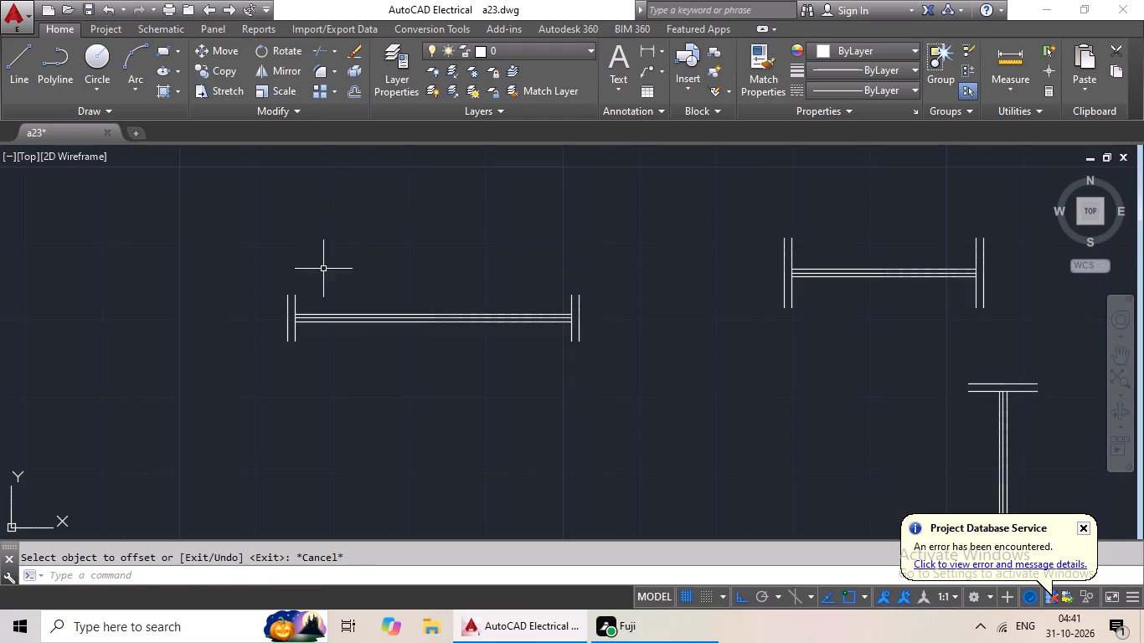
left_click_drag(326, 267, 638, 297)
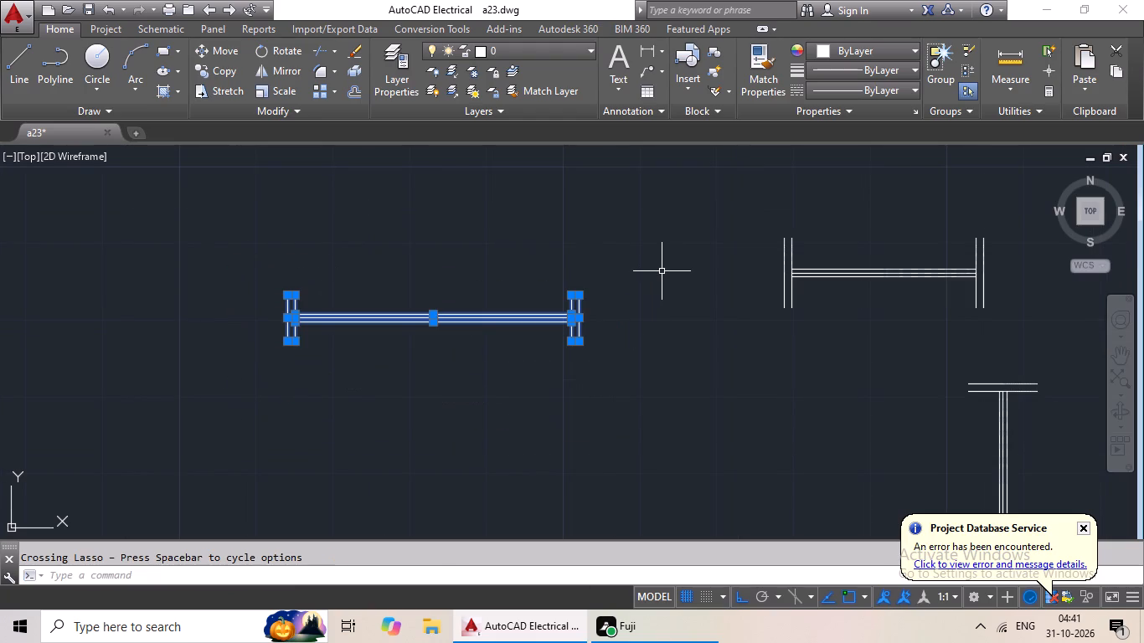
key("ctrl+c")
key("ctrl+v")
scroll(480, 399, "down", 2, "ctrl")
middle_click_drag(436, 438, 453, 399)
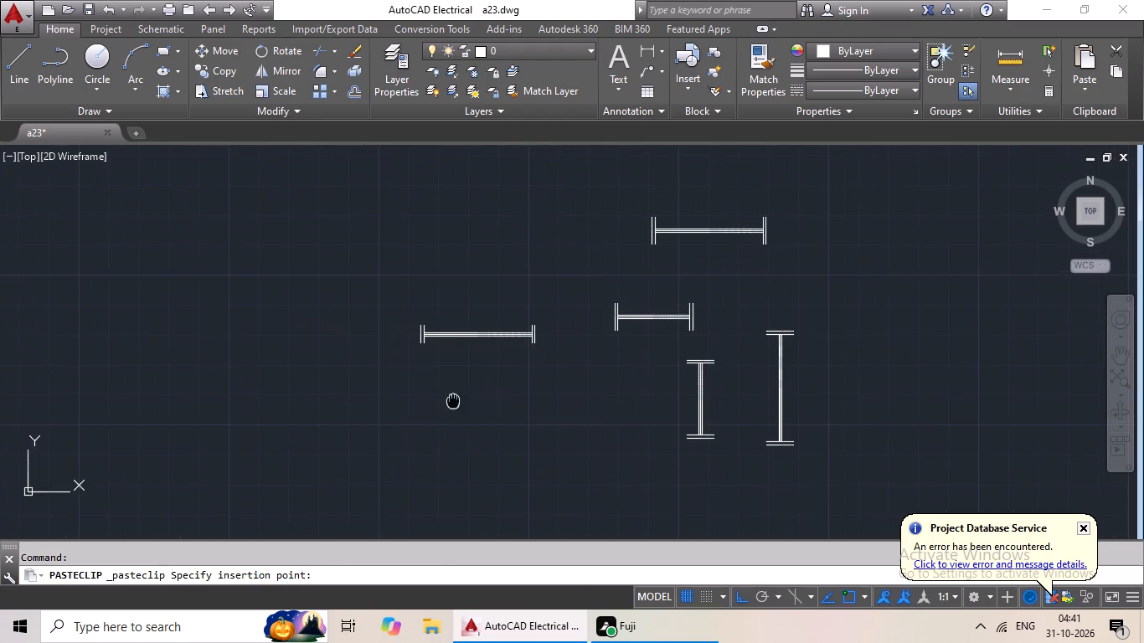
left_click(421, 404)
Rotate the pasted 3' window symbol 90° about the upper end of its outer right end line.
scroll(440, 382, "up", 2)
left_click_drag(437, 362, 343, 451)
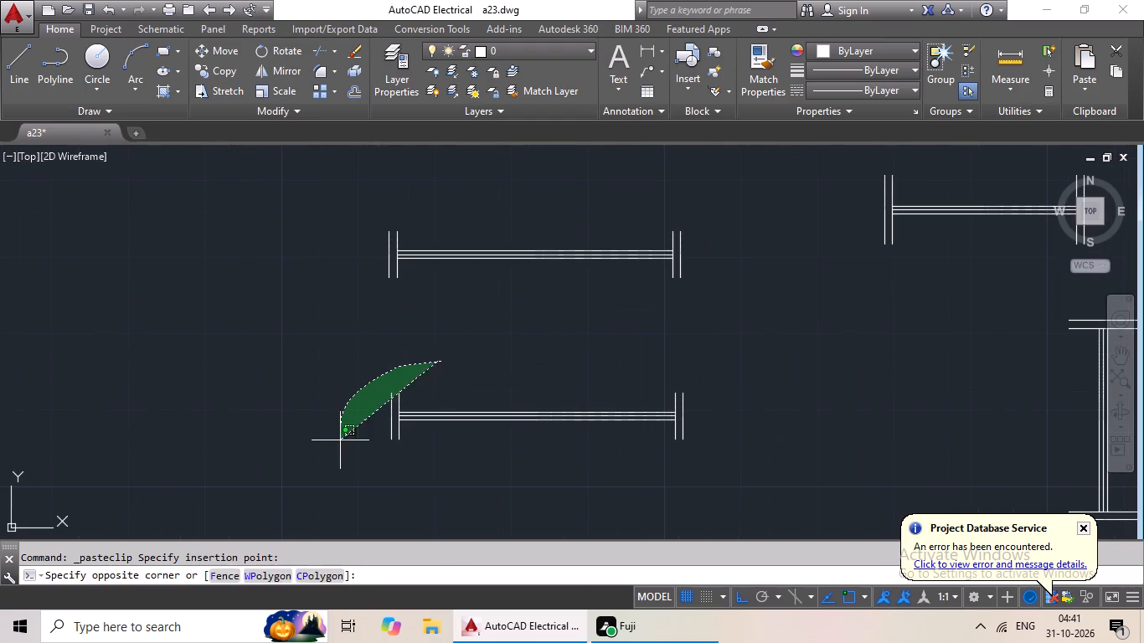
left_click_drag(343, 451, 796, 398)
left_click(267, 45)
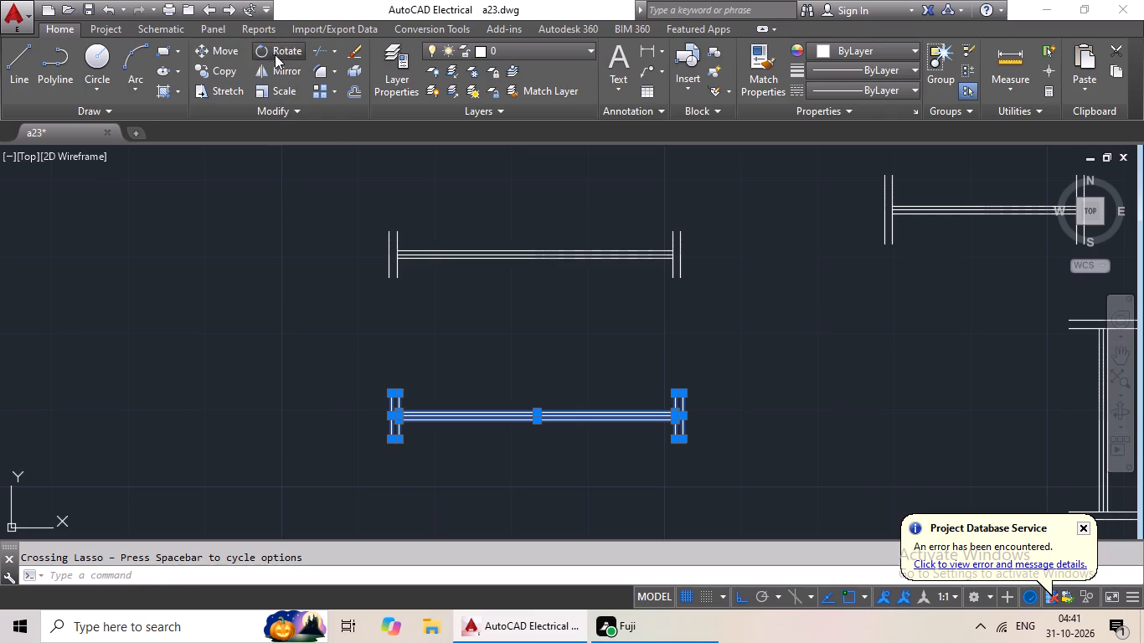
left_click(683, 391)
left_click(703, 357)
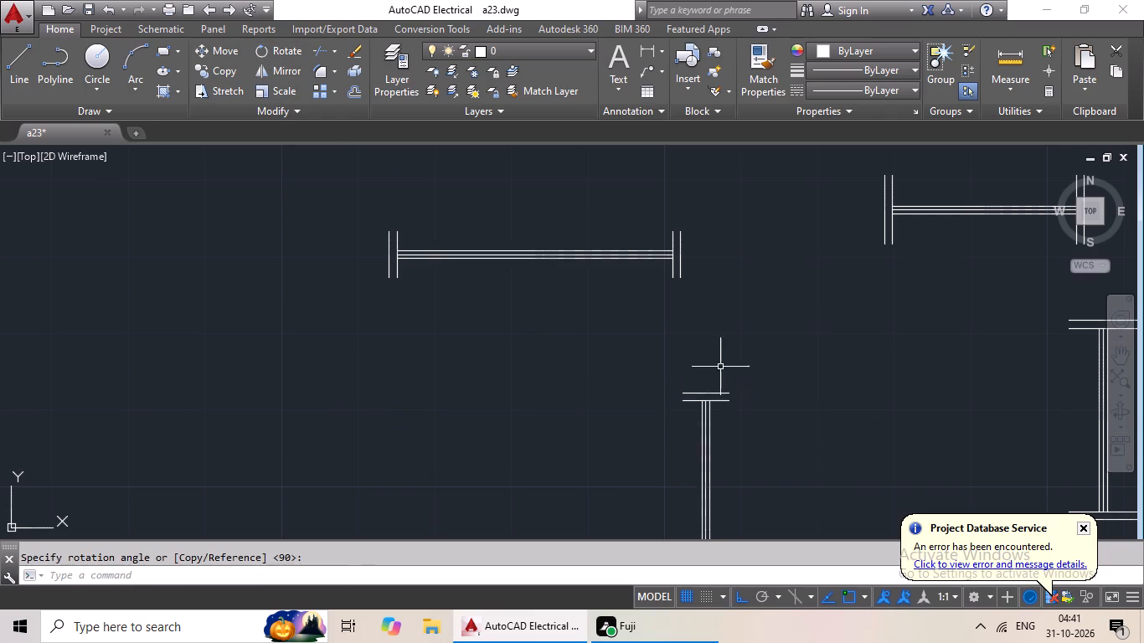
Copy the new horizontal 3' window symbol again and paste it below and to the left, in the empty area.
scroll(760, 381, "down", 3)
middle_click_drag(760, 381, 694, 422)
scroll(636, 378, "up", 3)
left_click_drag(597, 370, 846, 404)
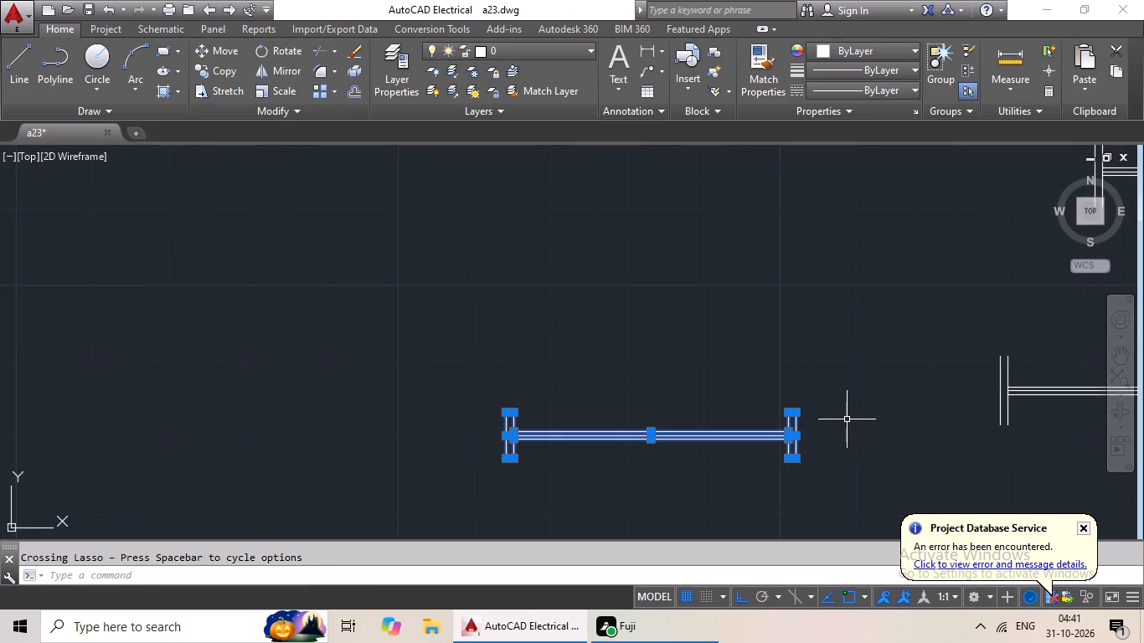
key("ctrl+c")
key("ctrl+v")
scroll(657, 486, "down", 2, "ctrl")
middle_click_drag(623, 464, 619, 363)
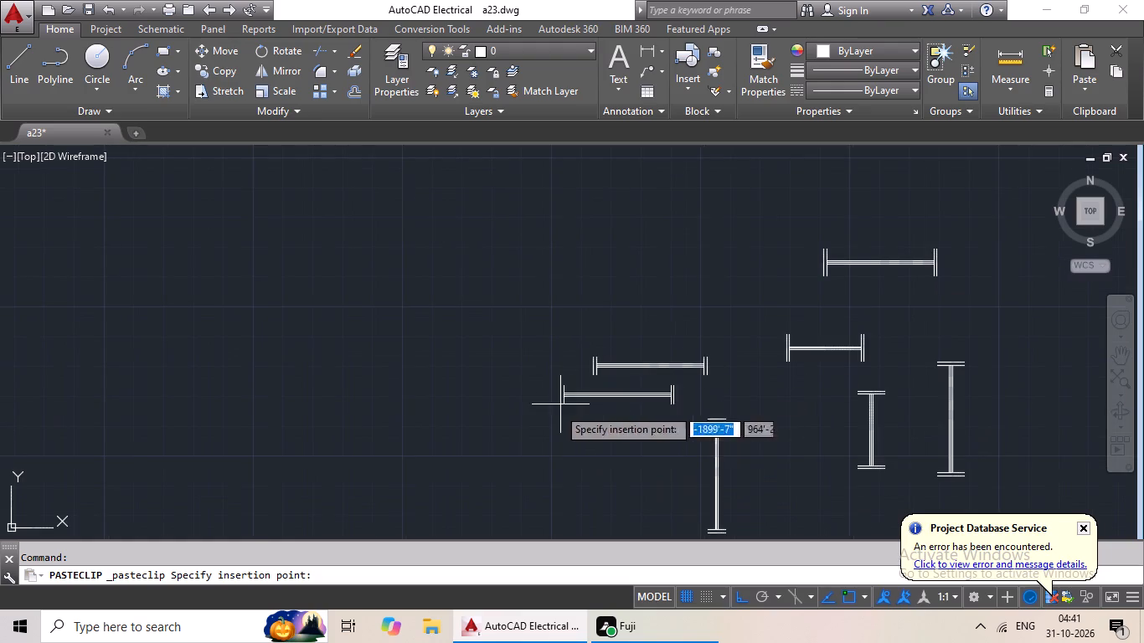
middle_click_drag(530, 440, 575, 408)
middle_click_drag(575, 422, 558, 418)
scroll(558, 418, "up", 1)
middle_click(543, 417)
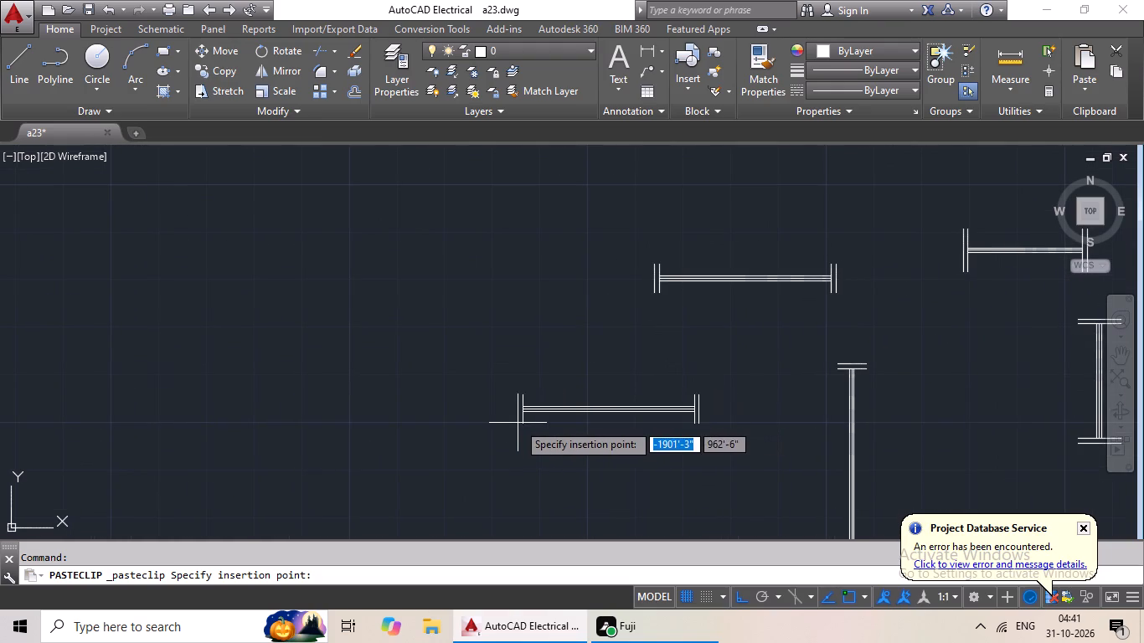
left_click(518, 423)
Offset the inner right end line of the newly pasted window symbol 2' to the left.
scroll(768, 403, "up", 2)
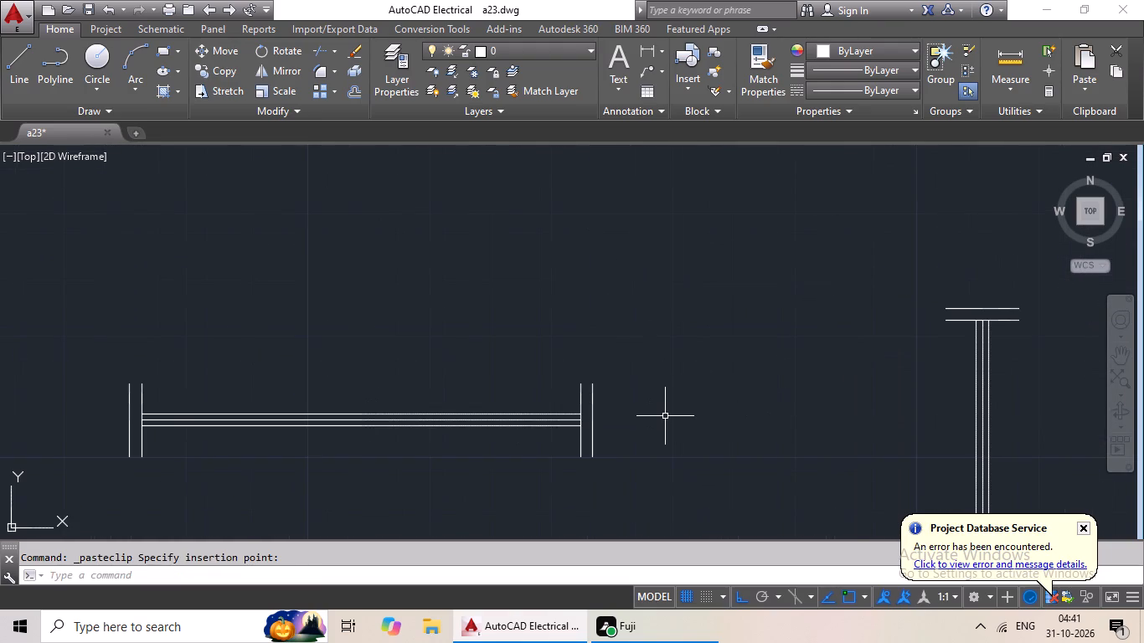
key("Escape")
key("o")
key("Return")
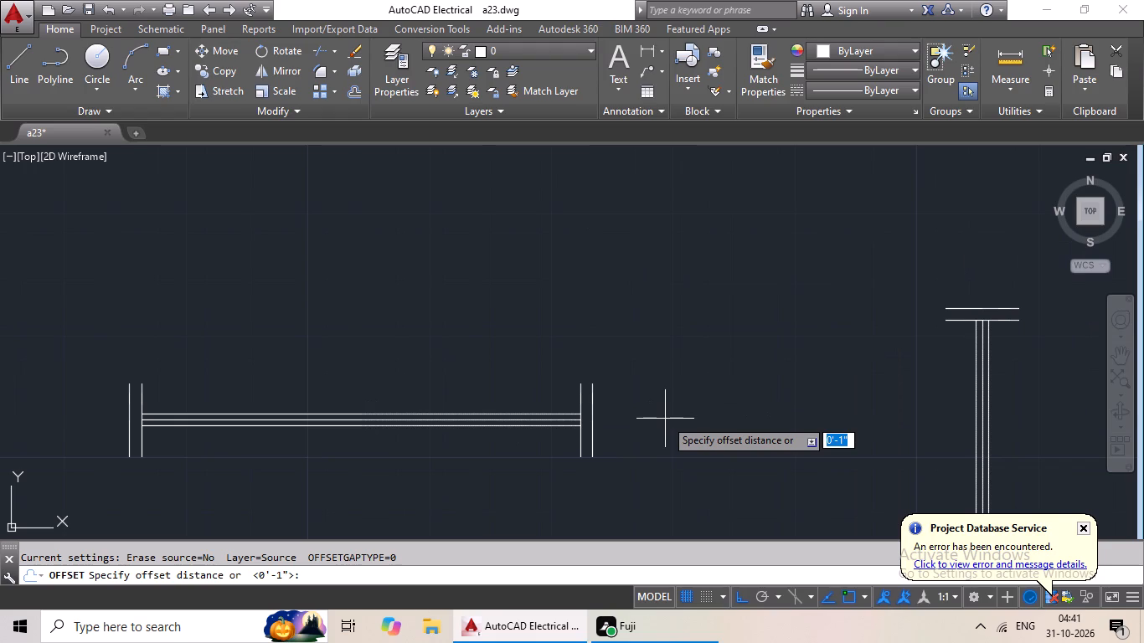
type("2'")
key("Return")
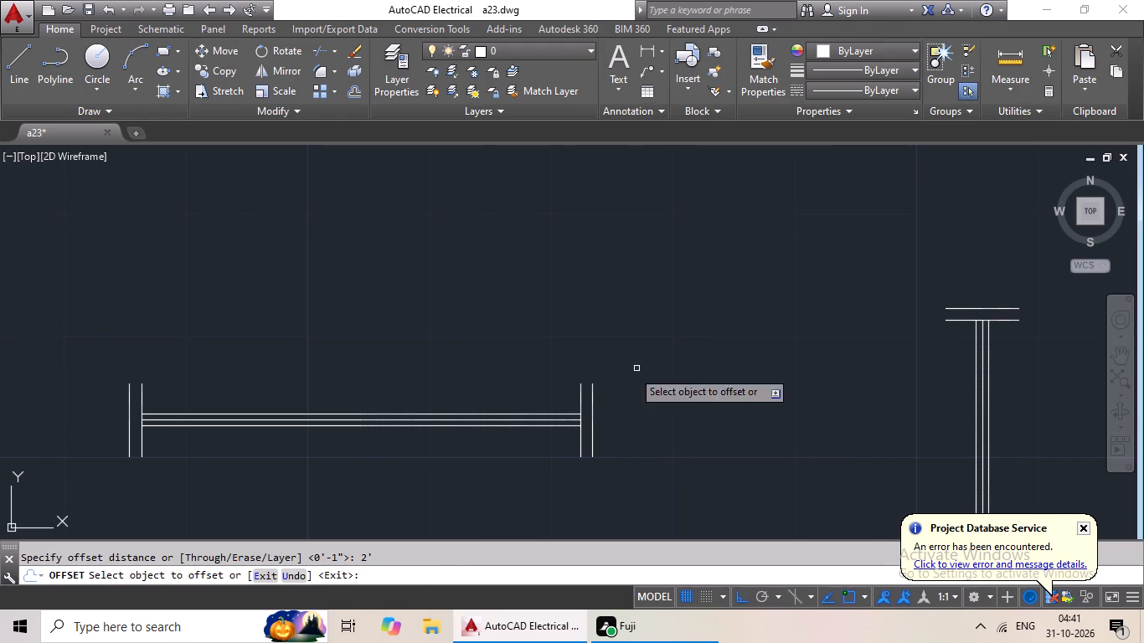
left_click_drag(581, 400, 557, 404)
left_click(477, 404)
key("Escape")
key("Escape")
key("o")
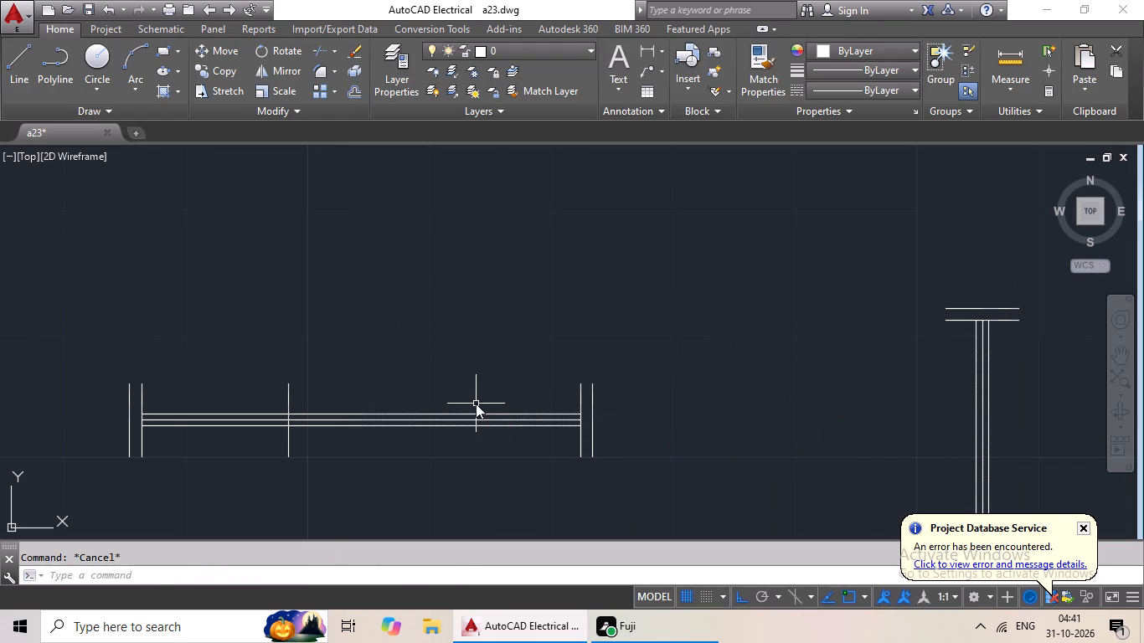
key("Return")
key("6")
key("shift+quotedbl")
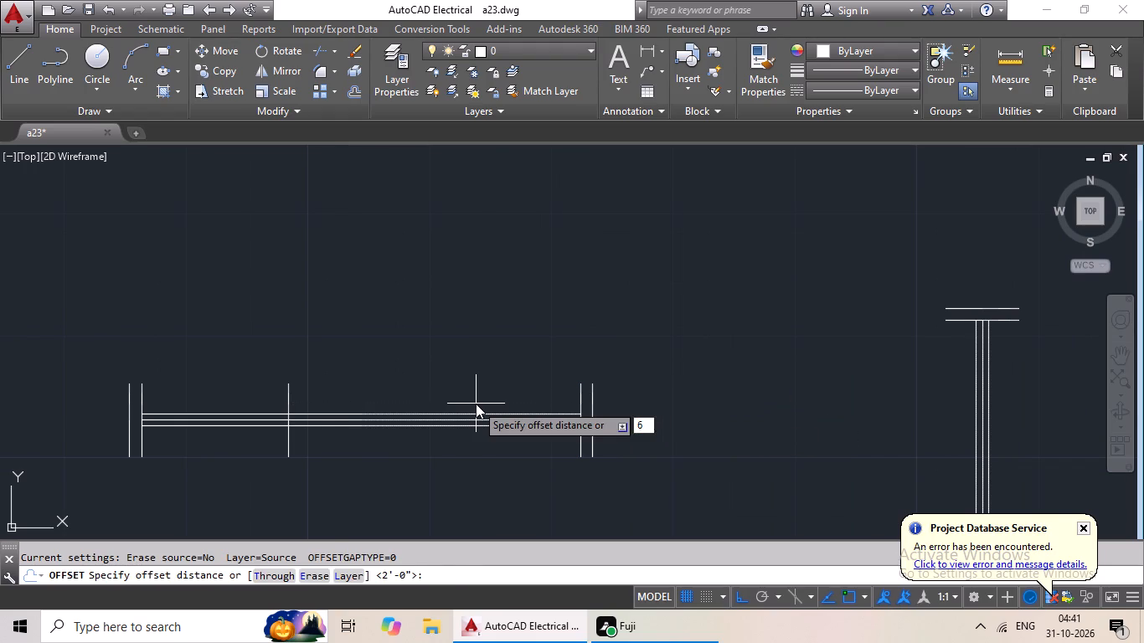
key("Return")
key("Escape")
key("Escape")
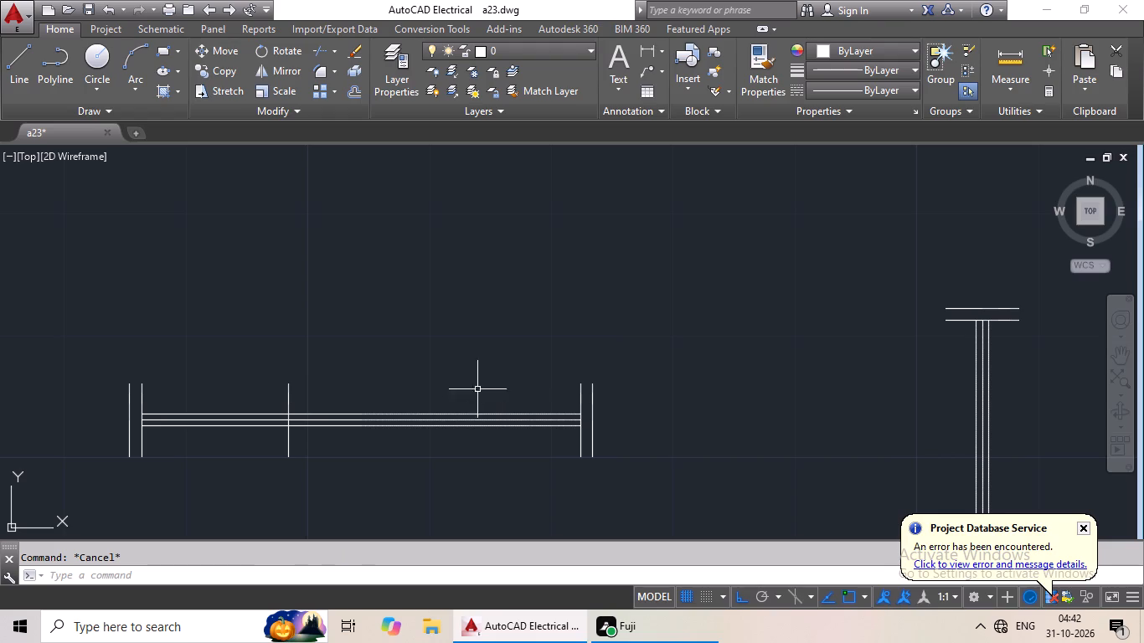
Offset the new intermediate end line 1" to the left to form the double end of the 2' symbol.
middle_click_drag(476, 379, 508, 329)
key("Escape")
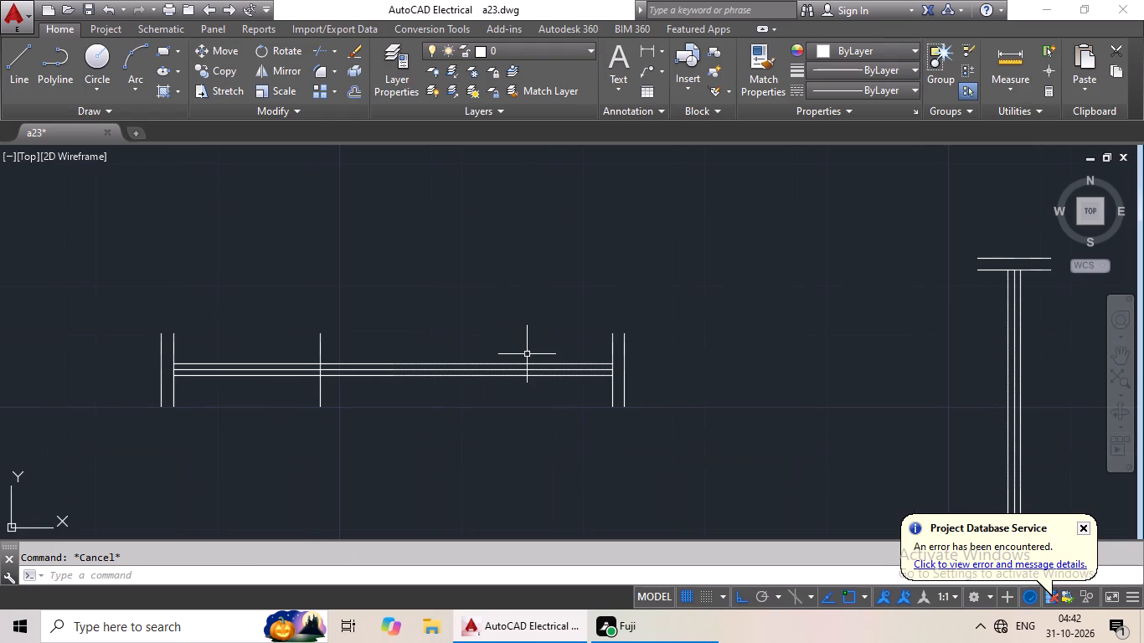
key("o")
key("Return")
key("1")
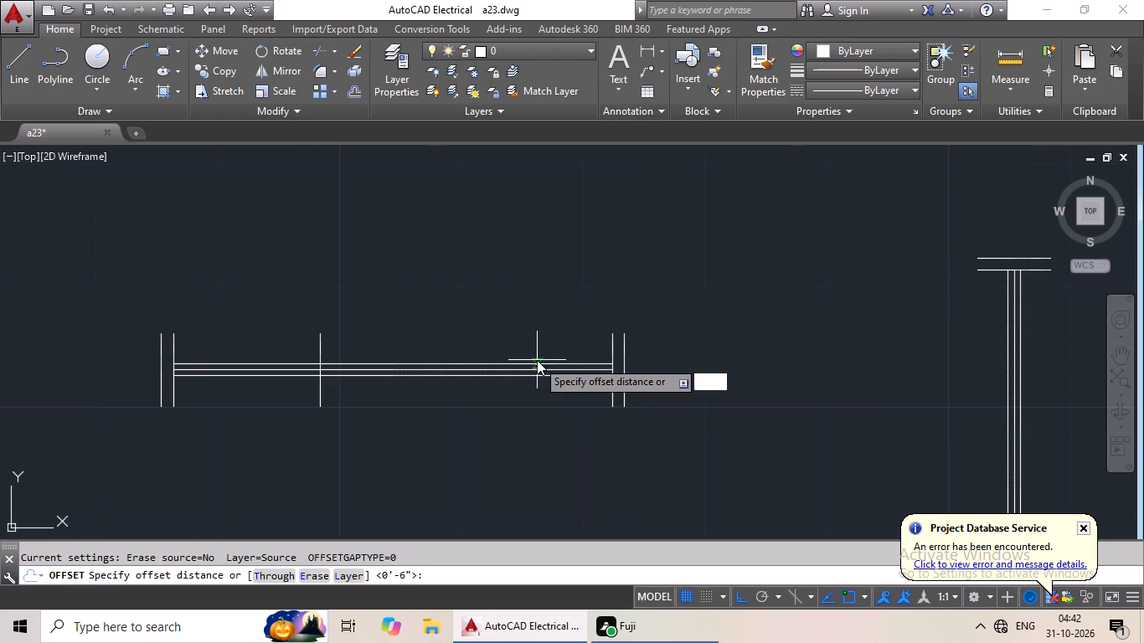
key("shift+quotedbl")
key("Return")
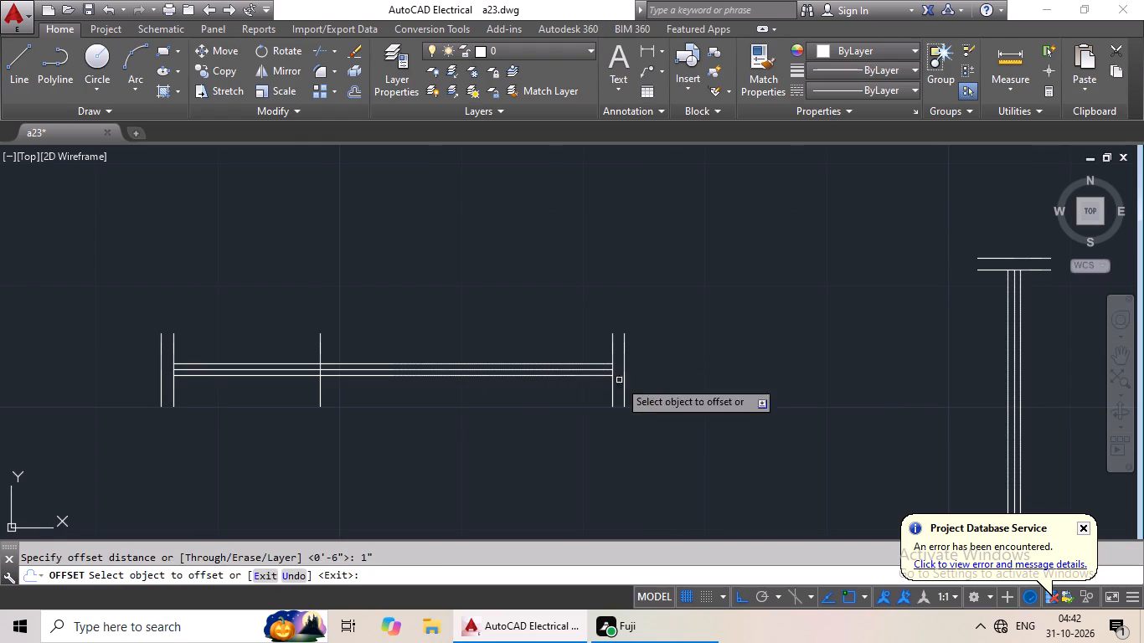
left_click_drag(322, 338, 305, 342)
left_click(297, 342)
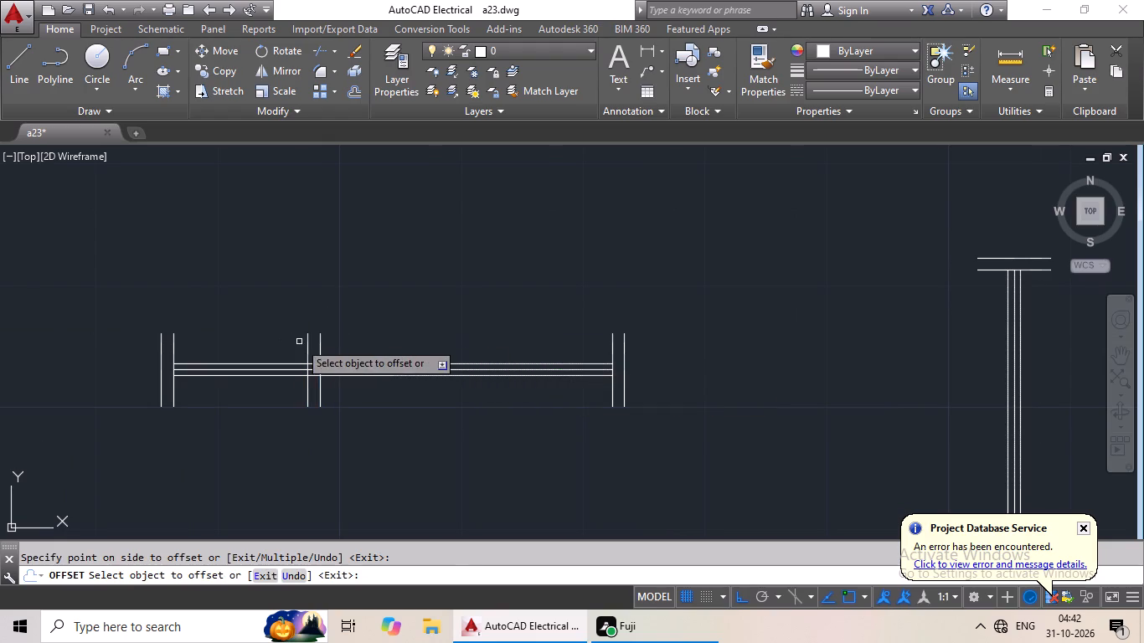
Trim the three window lines out of the gap between the two intermediate end lines of the 2' symbol.
type("tr")
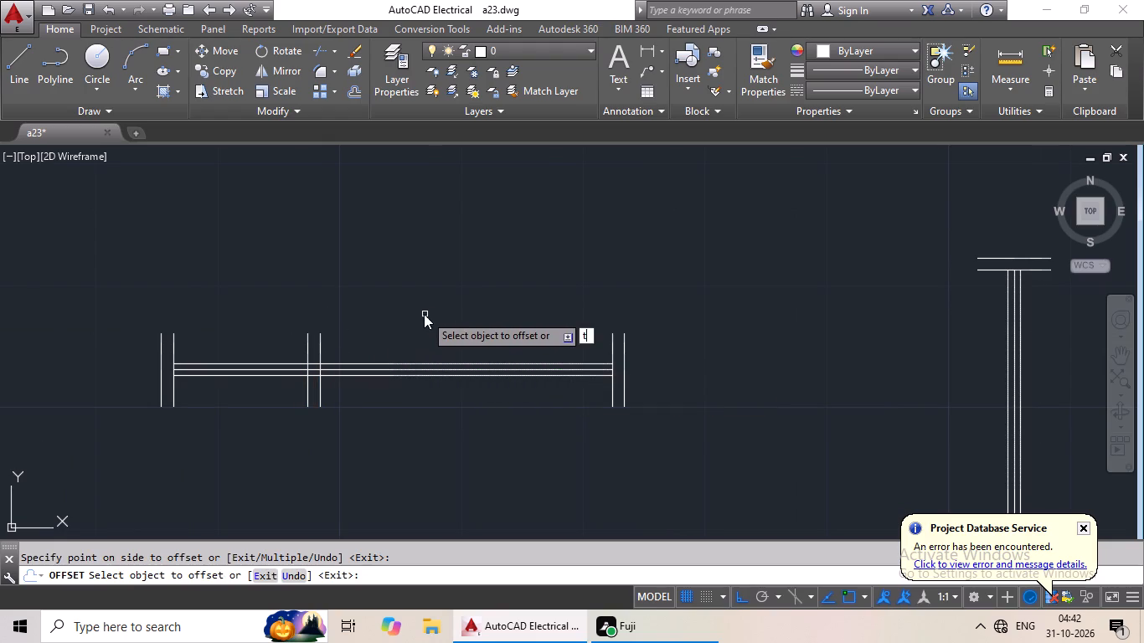
key("space")
key("space")
key("Escape")
key("Escape")
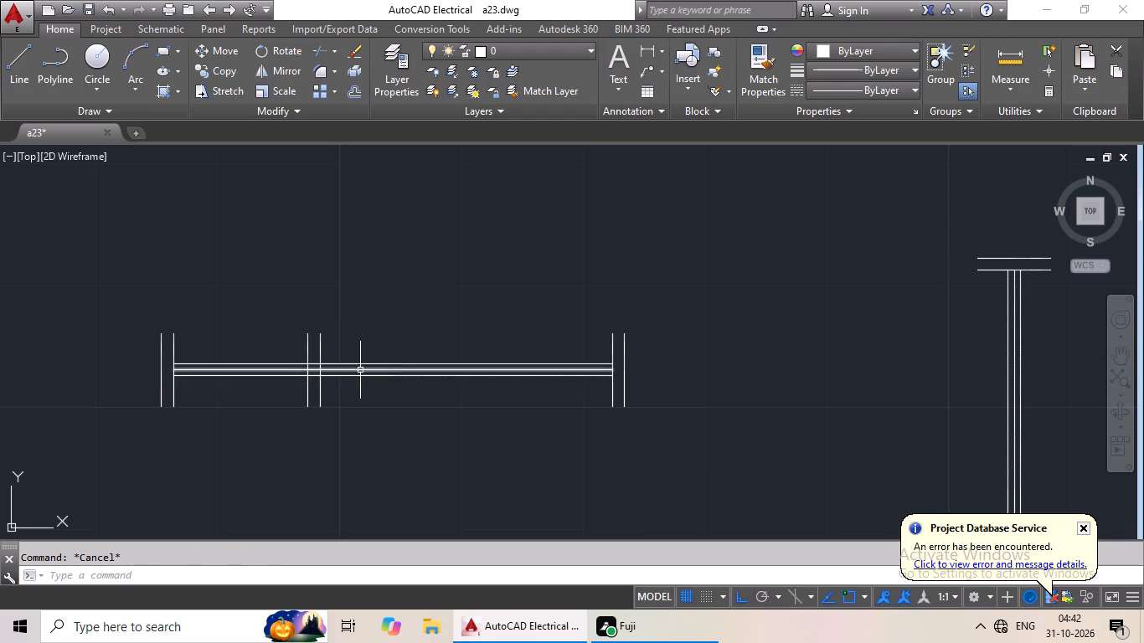
type("tr")
key("space")
key("space")
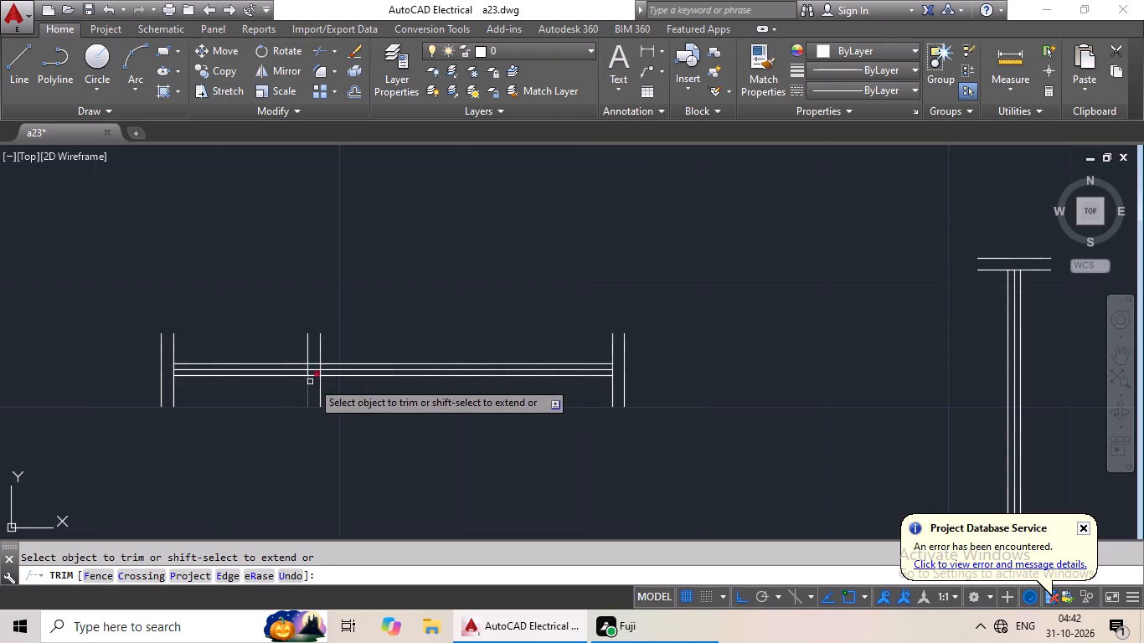
scroll(312, 380, "up", 4)
left_click_drag(322, 245, 303, 436)
left_click_drag(303, 436, 330, 432)
scroll(379, 415, "down", 3)
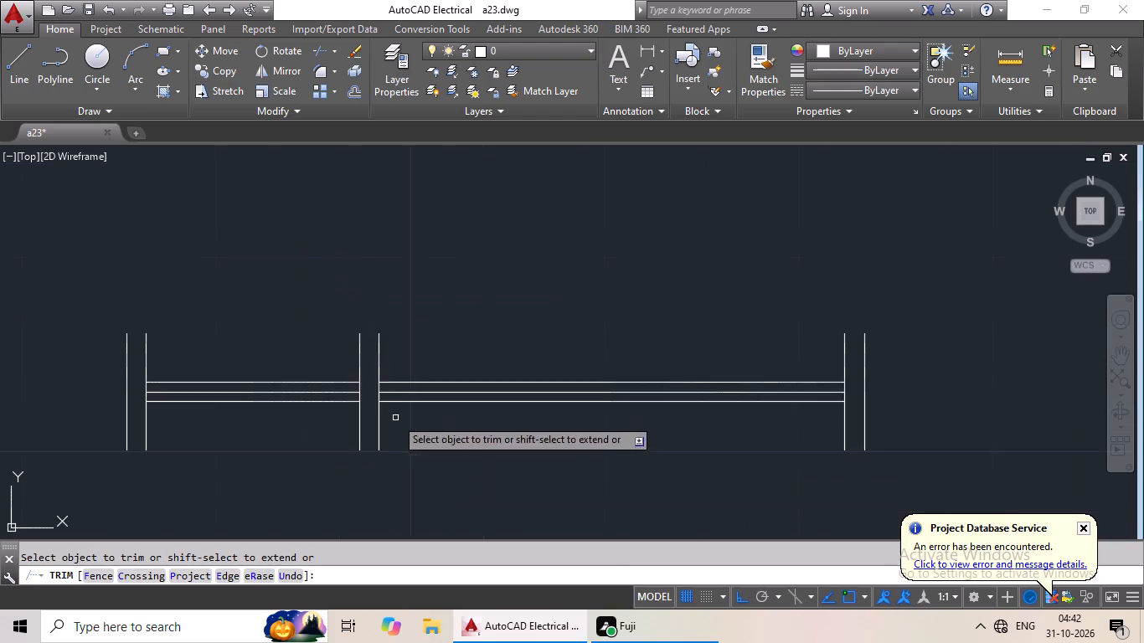
middle_click_drag(397, 423, 598, 374)
key("Escape")
Delete the leftover window lines and old double end line left of the new 2' symbol.
left_click_drag(462, 245, 245, 427)
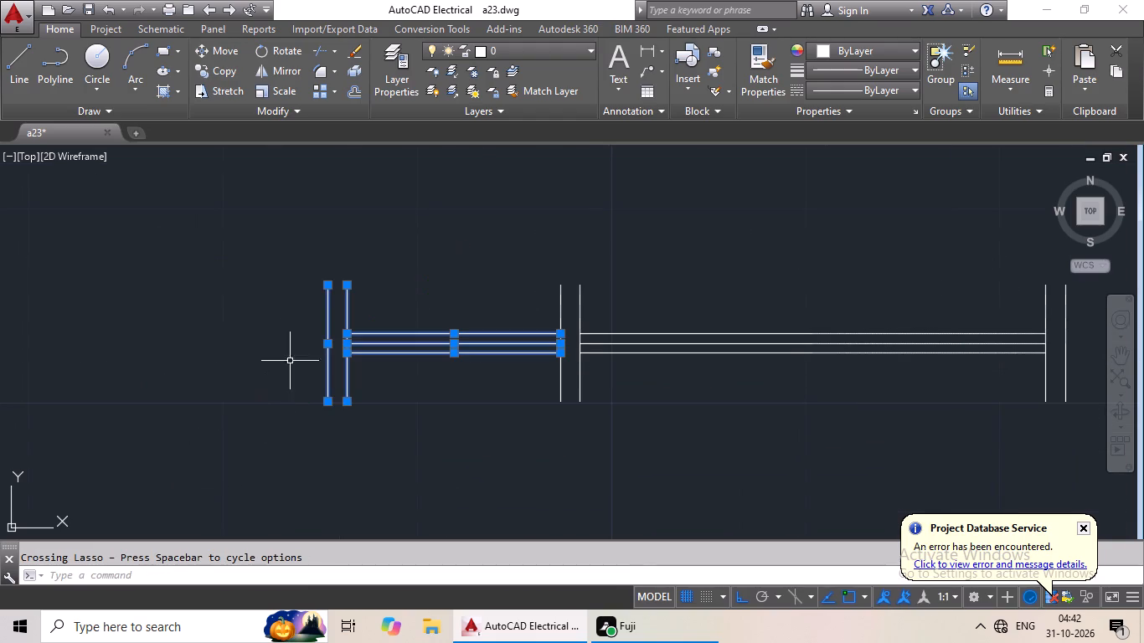
key("Delete")
Copy the new horizontal 2' window symbol and paste the duplicate directly below it.
scroll(354, 297, "down", 4)
left_click_drag(428, 270, 348, 338)
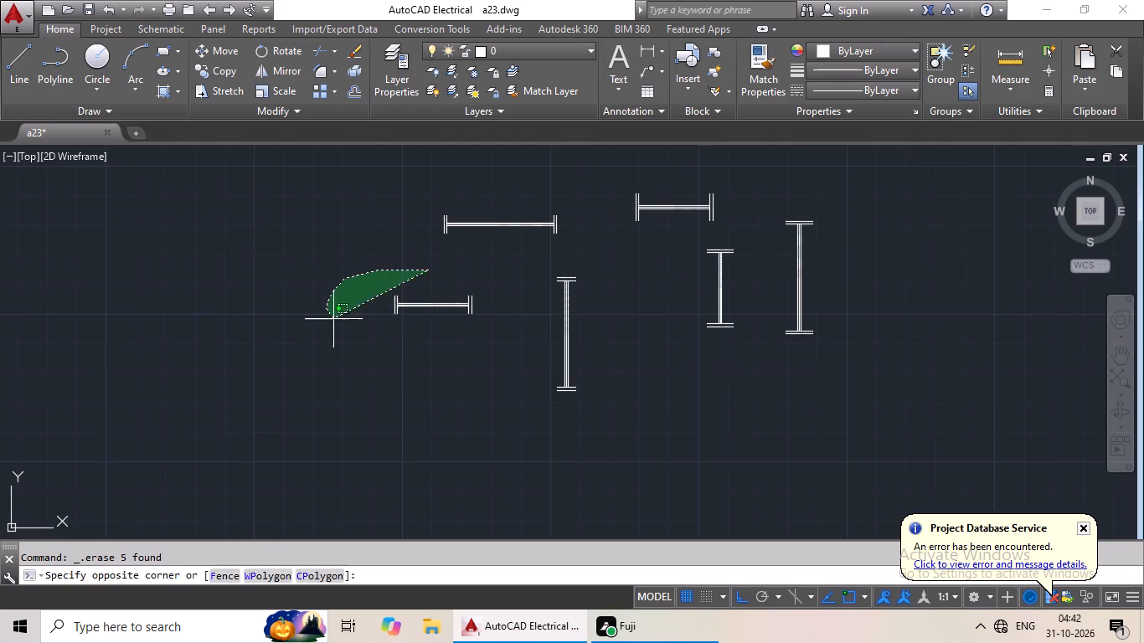
left_click_drag(348, 338, 520, 304)
key("ctrl+c")
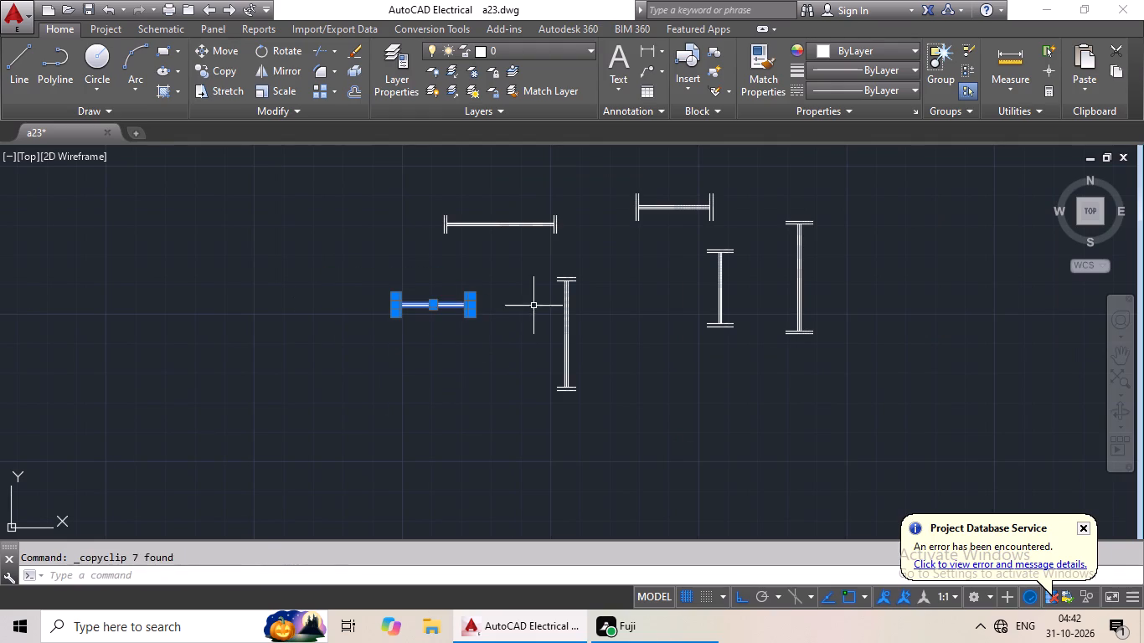
key("ctrl+v")
scroll(394, 358, "up", 2)
left_click(390, 352)
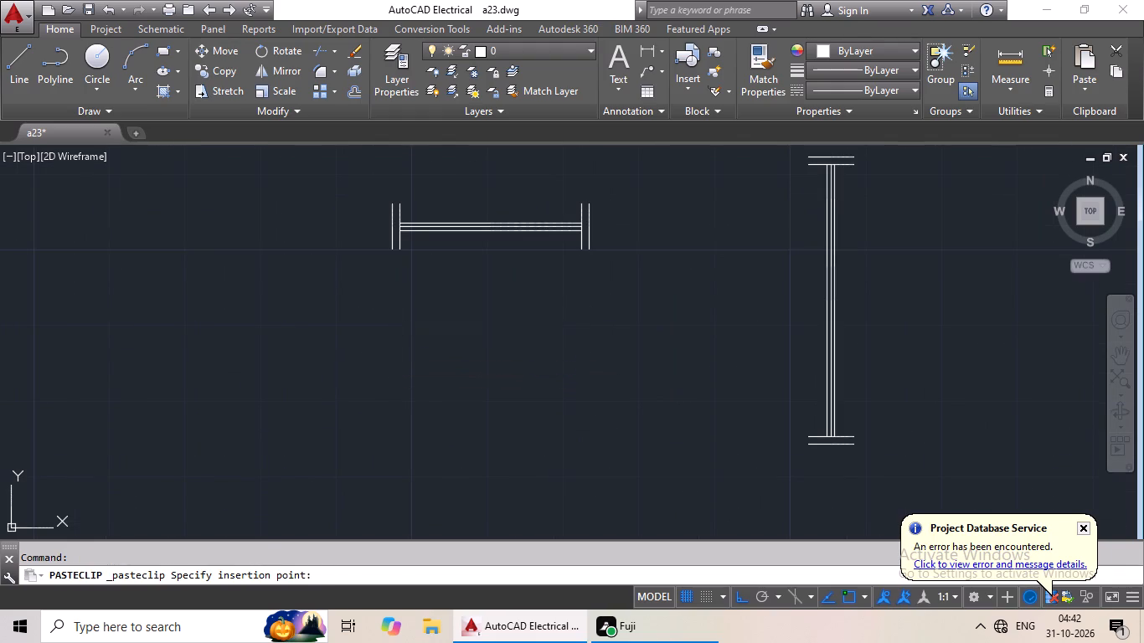
Rotate the pasted 2' window symbol 90° about the upper end of its outer right end line.
left_click_drag(420, 295, 595, 309)
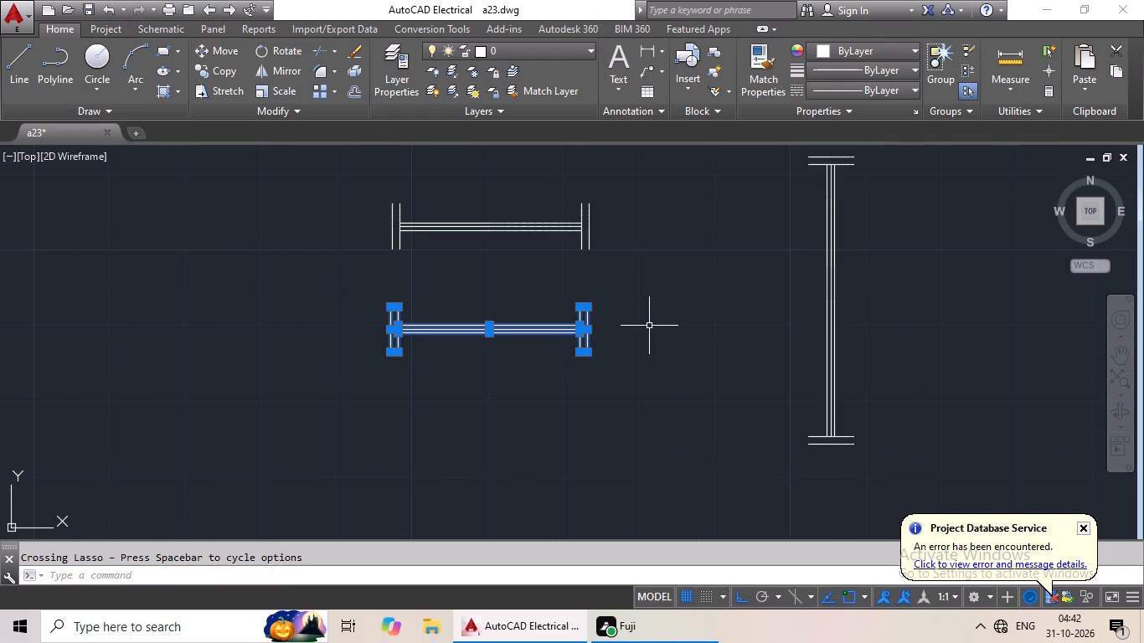
left_click(274, 48)
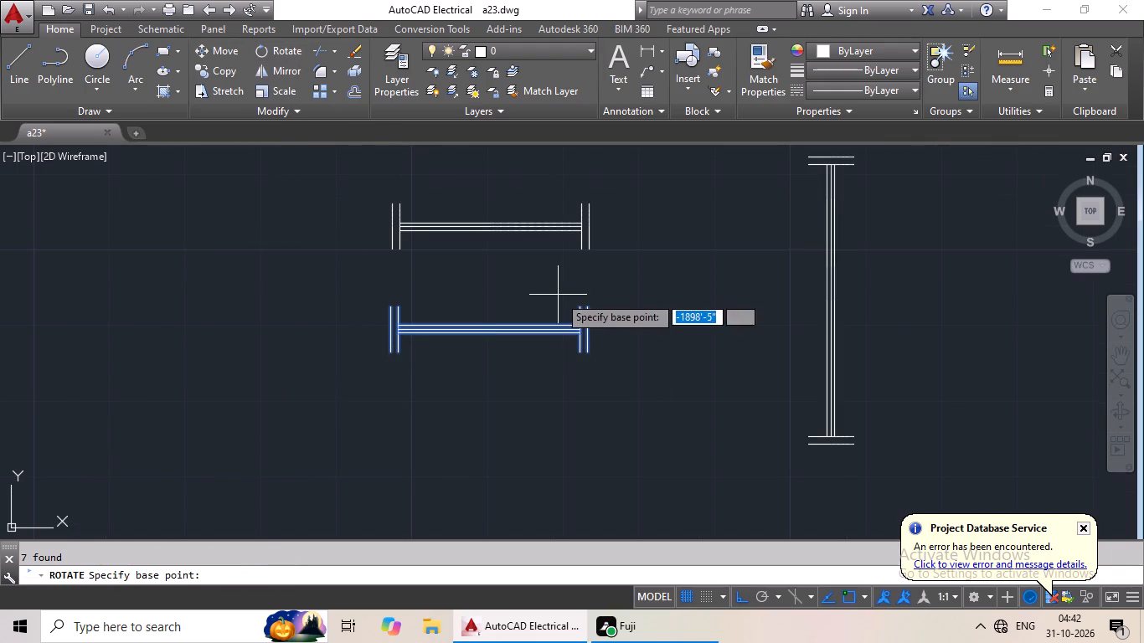
left_click_drag(586, 305, 586, 296)
left_click(586, 275)
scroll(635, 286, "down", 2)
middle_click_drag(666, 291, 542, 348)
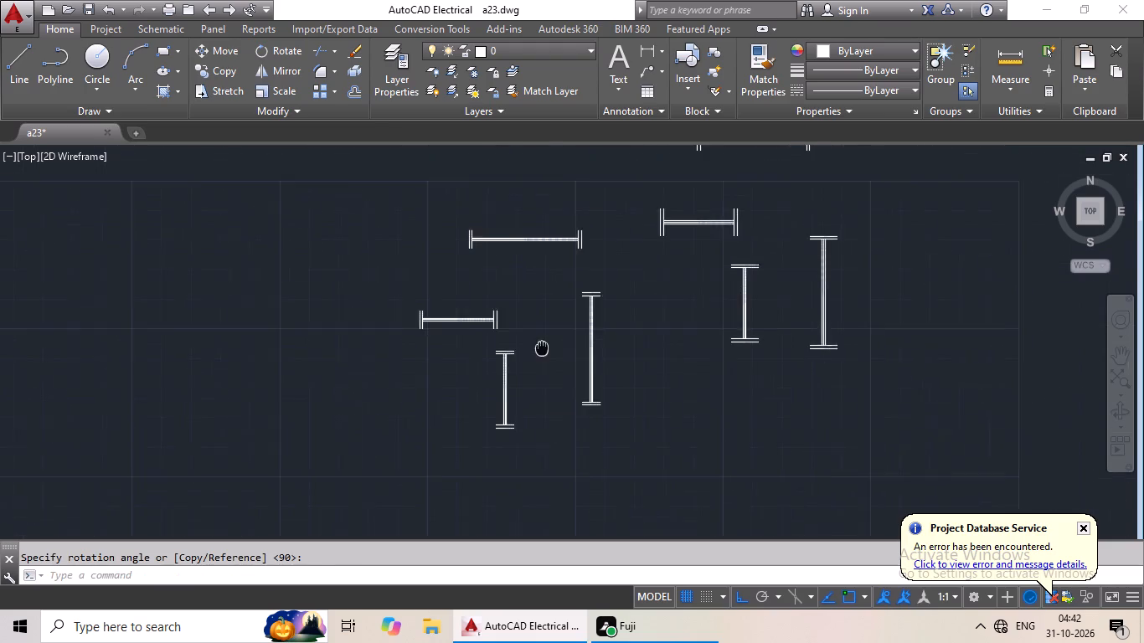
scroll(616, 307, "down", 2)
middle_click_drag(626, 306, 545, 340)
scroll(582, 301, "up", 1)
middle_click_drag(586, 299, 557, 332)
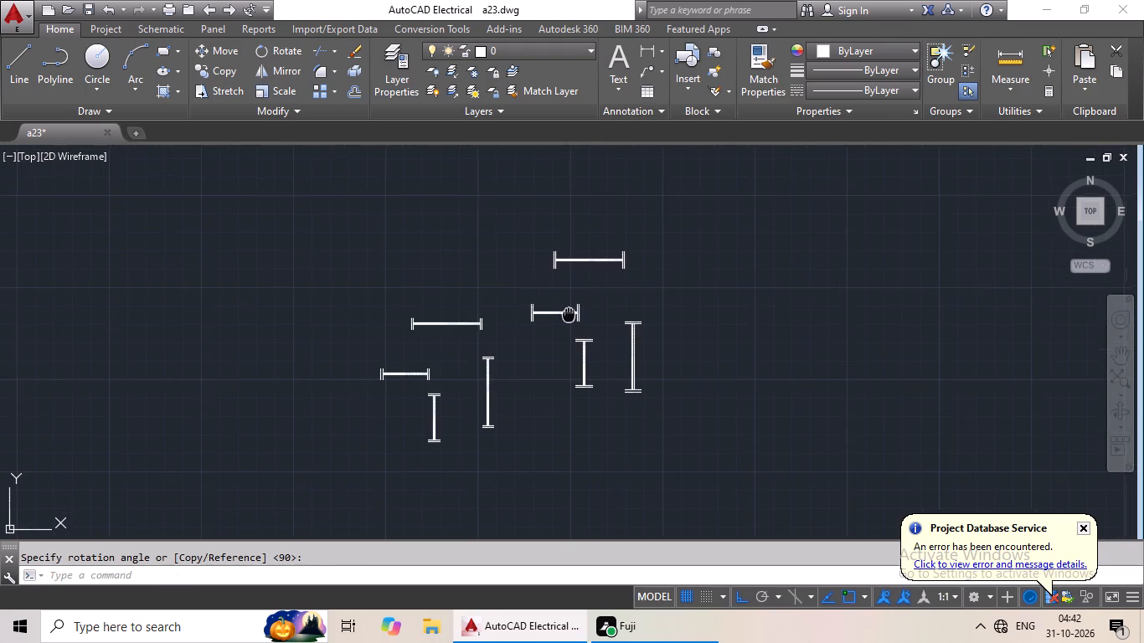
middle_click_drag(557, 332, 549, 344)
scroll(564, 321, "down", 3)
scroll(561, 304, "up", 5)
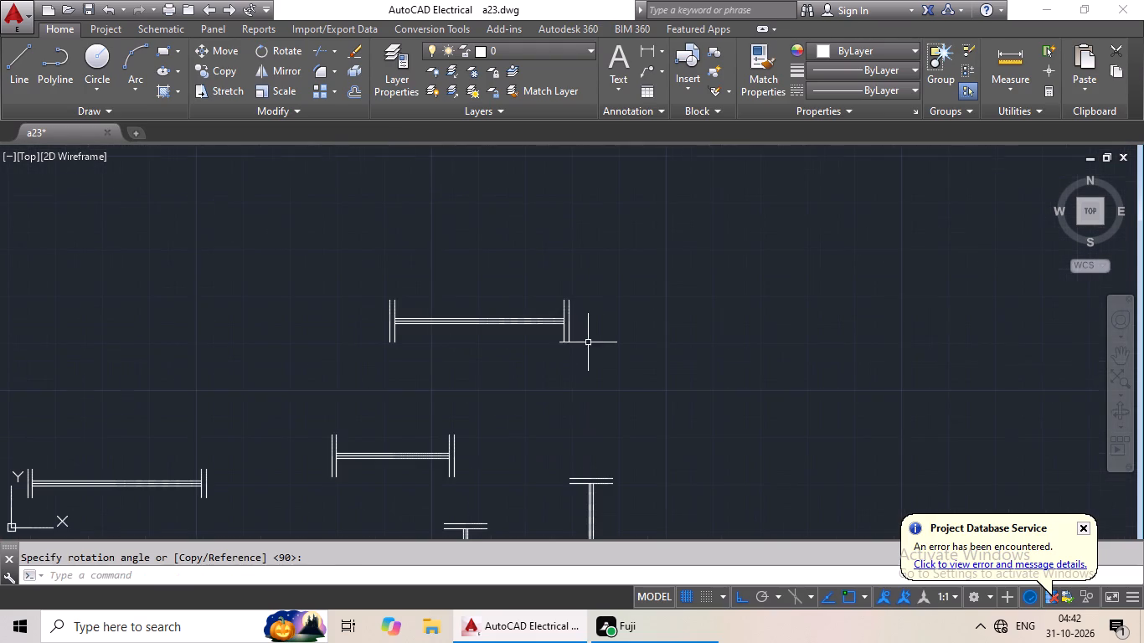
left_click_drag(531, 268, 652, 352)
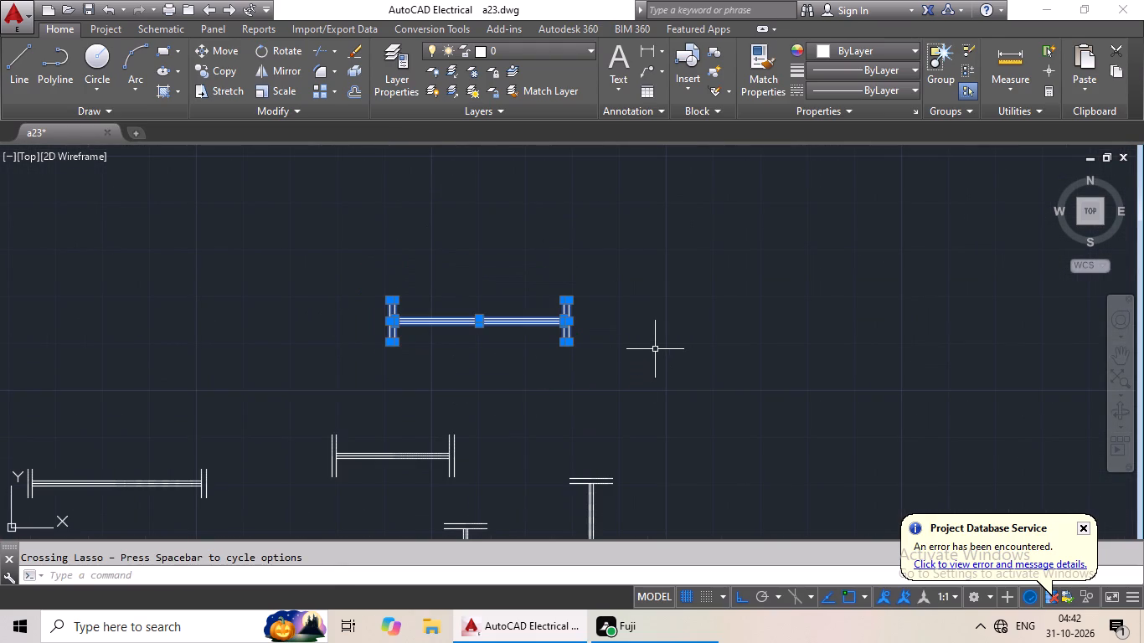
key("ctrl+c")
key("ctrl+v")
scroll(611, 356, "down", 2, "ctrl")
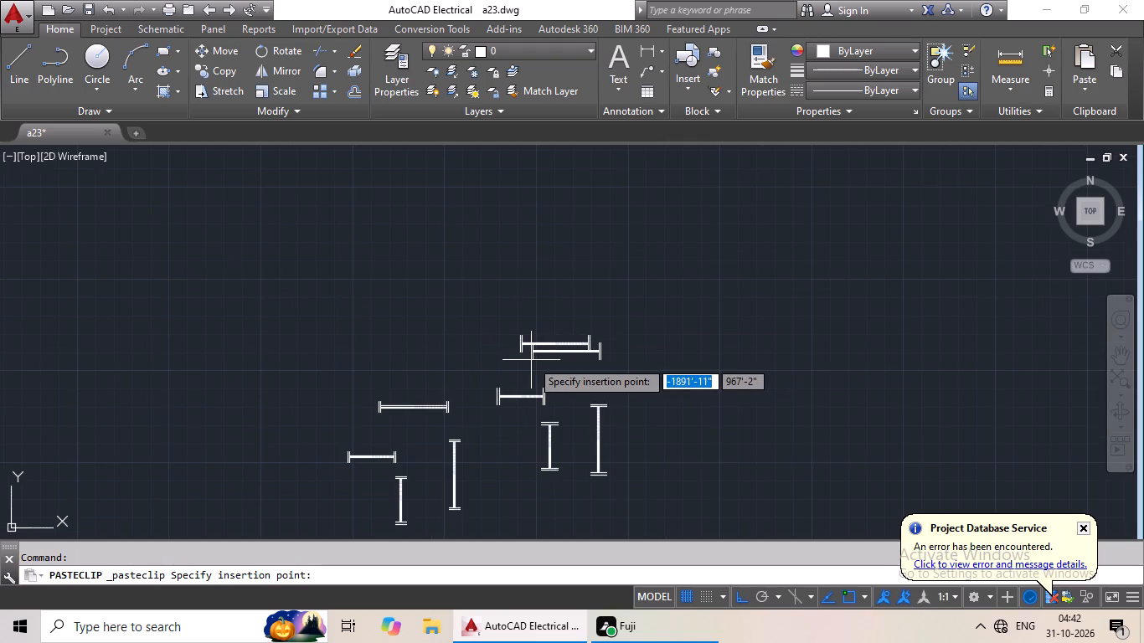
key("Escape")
With Ortho off, copy the horizontal 3' window symbol with longer end lines by its midpoint onto the marker line in the upper-right room's top wall.
scroll(527, 348, "up", 3)
left_click_drag(541, 275, 758, 421)
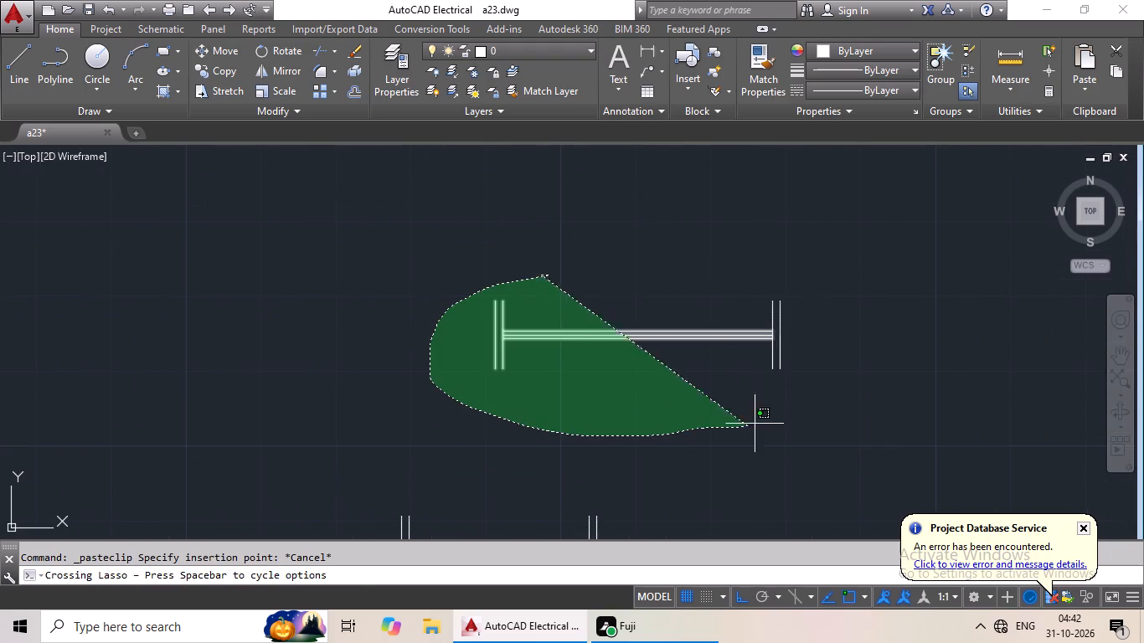
left_click_drag(758, 421, 840, 279)
left_click(214, 69)
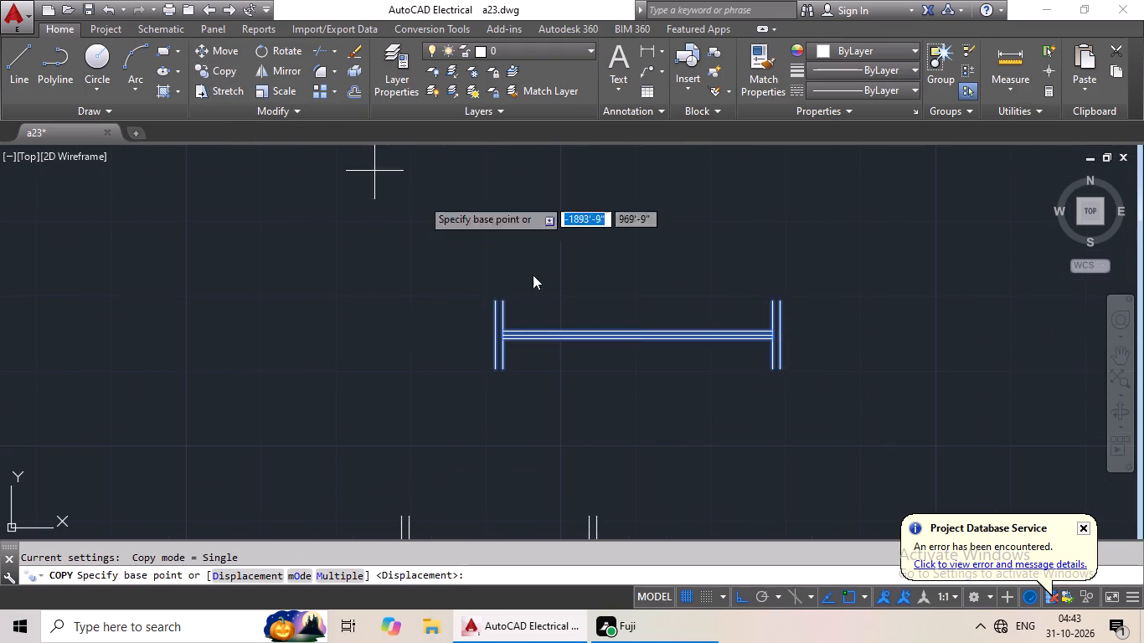
scroll(630, 353, "up", 3)
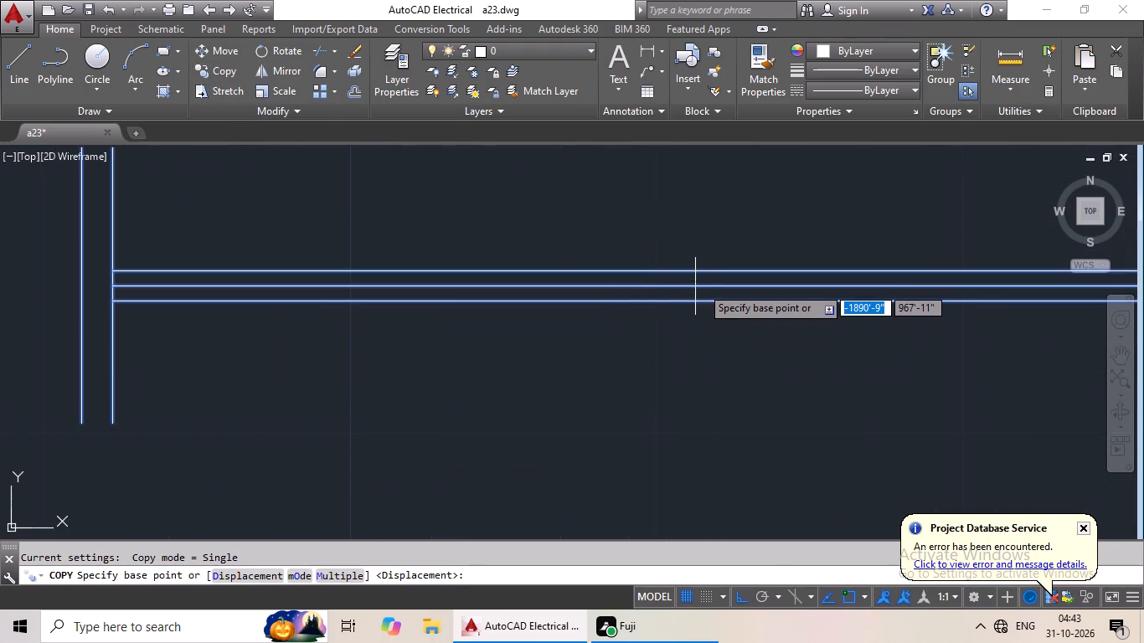
scroll(717, 286, "down", 1)
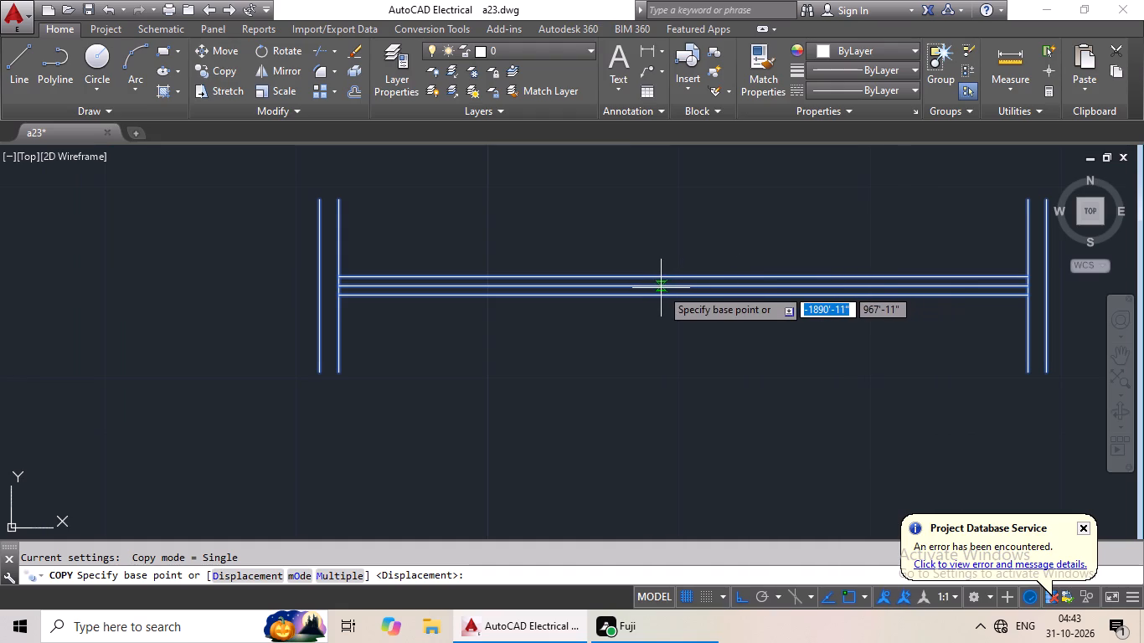
left_click_drag(683, 285, 663, 291)
scroll(518, 310, "down", 4)
middle_click_drag(488, 333, 720, 260)
scroll(459, 341, "down", 1)
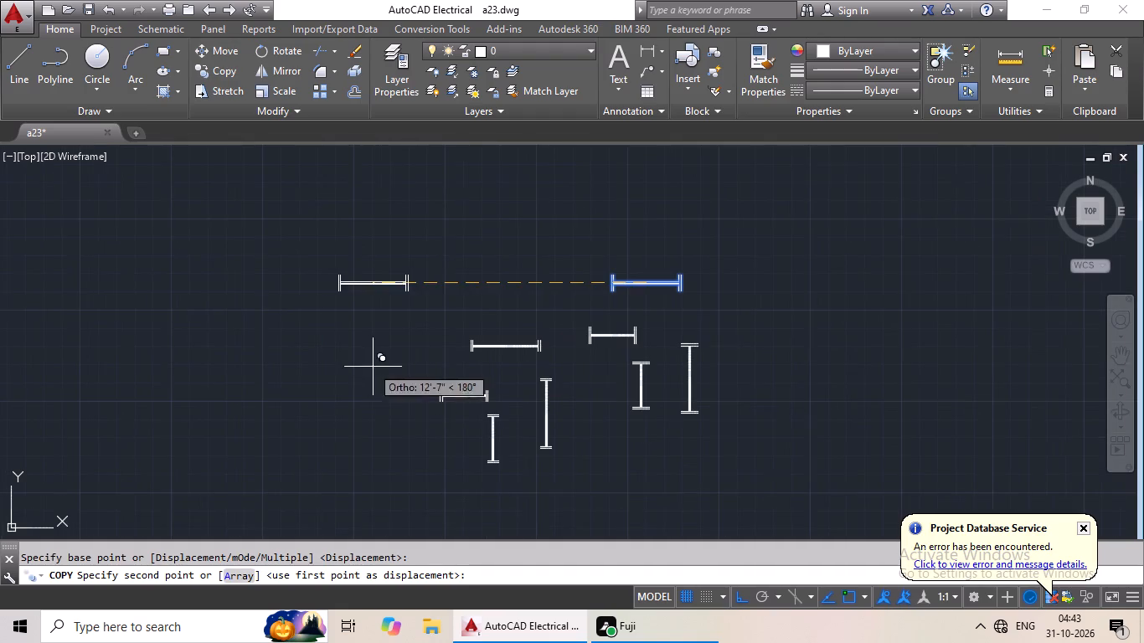
left_click(738, 598)
scroll(509, 385, "down", 1)
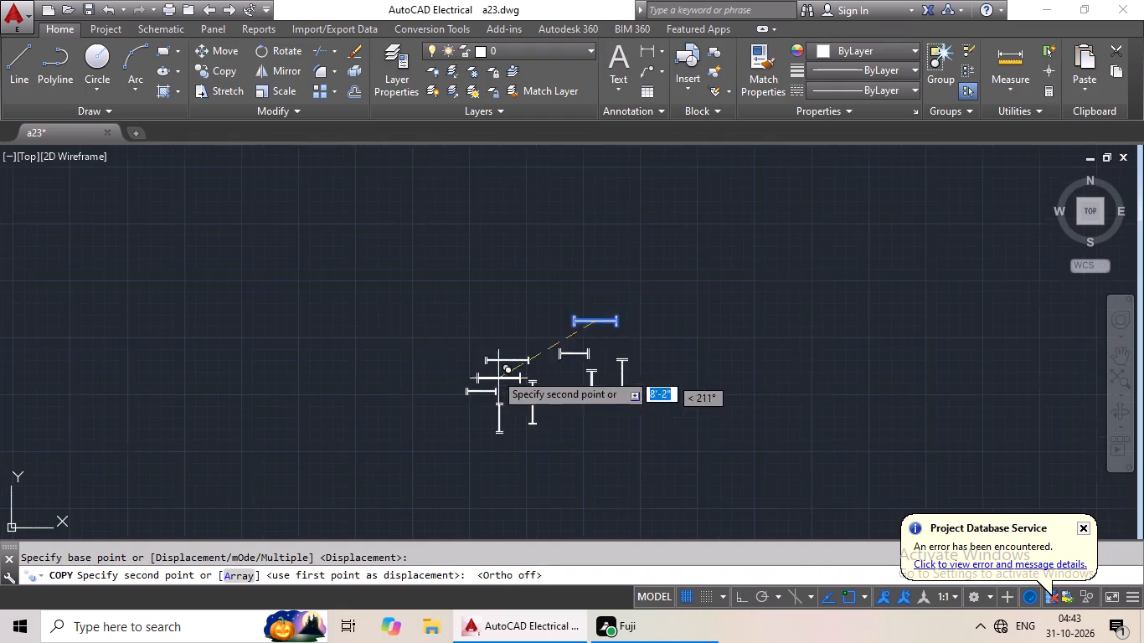
middle_click_drag(369, 315, 629, 451)
scroll(446, 351, "down", 2)
middle_click_drag(445, 351, 590, 453)
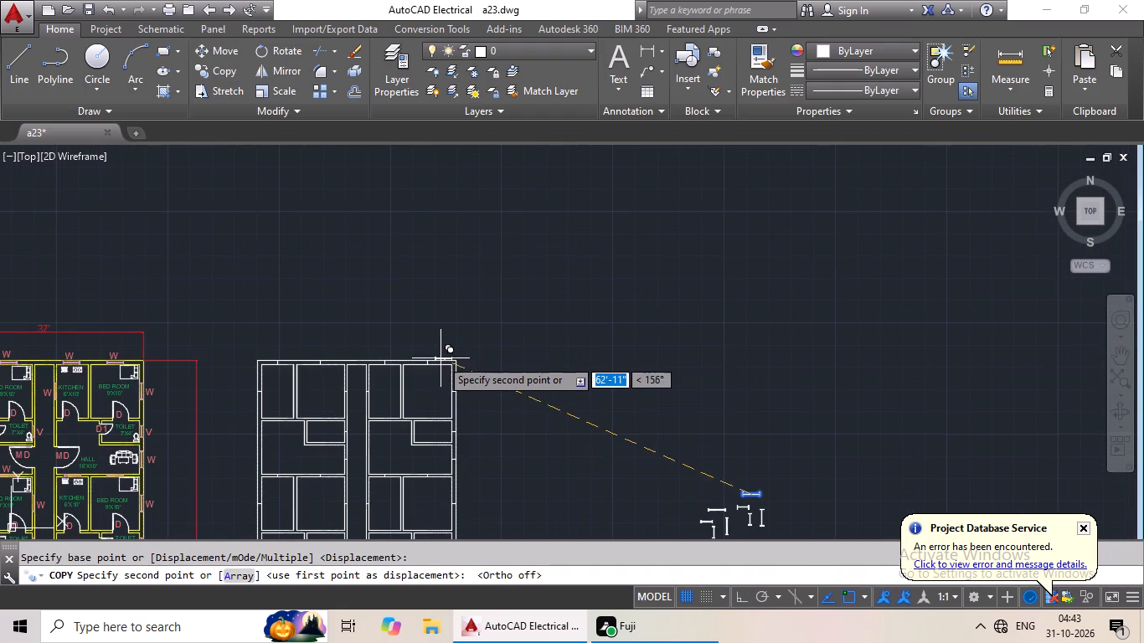
scroll(434, 358, "up", 4)
scroll(374, 394, "up", 2)
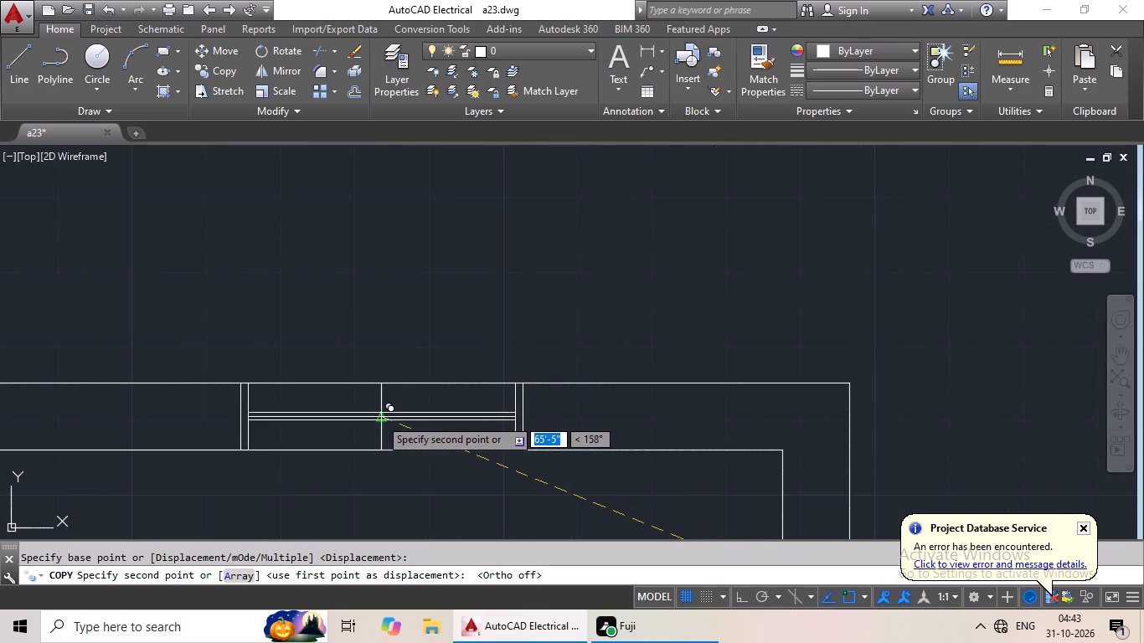
left_click(380, 419)
Copy the vertical 3' window symbol with longer end lines by its midpoint onto the marker line in the upper-right room's outer right wall.
scroll(472, 421, "down", 3)
middle_click_drag(477, 431, 430, 275)
scroll(605, 384, "down", 2)
middle_click_drag(632, 417, 425, 334)
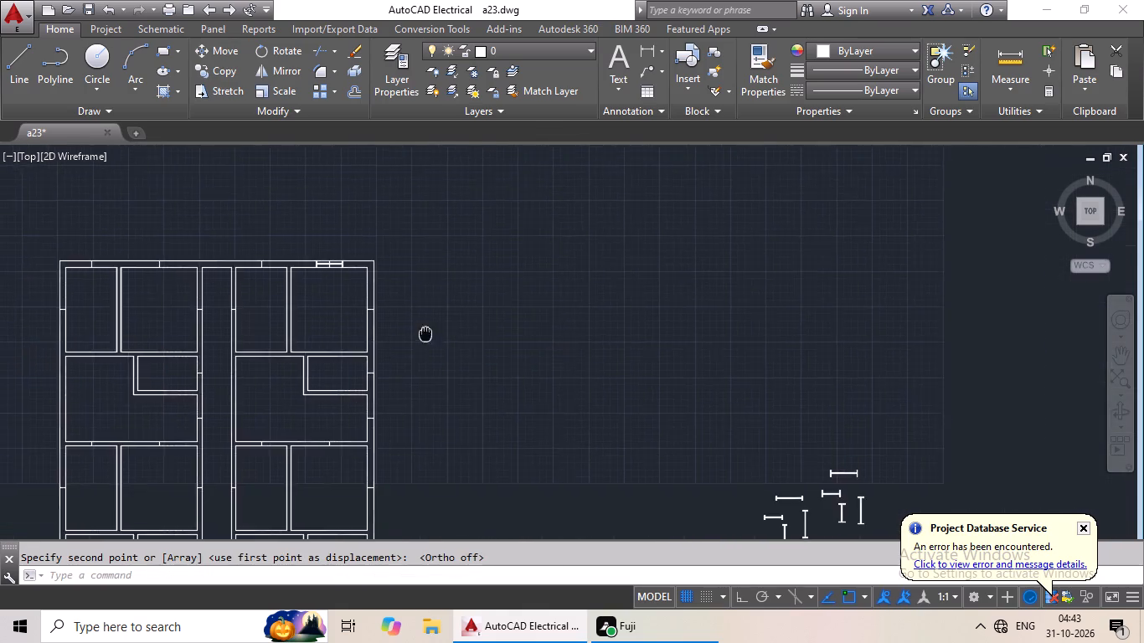
scroll(578, 363, "down", 1)
middle_click_drag(597, 382, 482, 337)
scroll(615, 393, "up", 1)
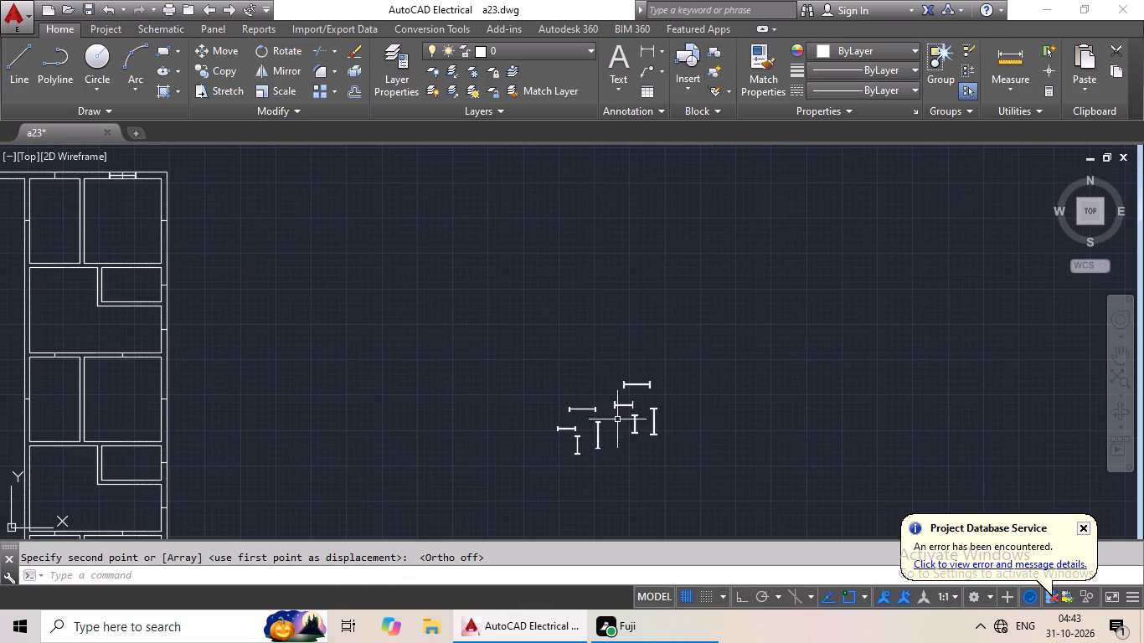
scroll(603, 442, "up", 3)
middle_click_drag(600, 438, 595, 409)
scroll(600, 438, "up", 1)
left_click_drag(611, 273, 573, 263)
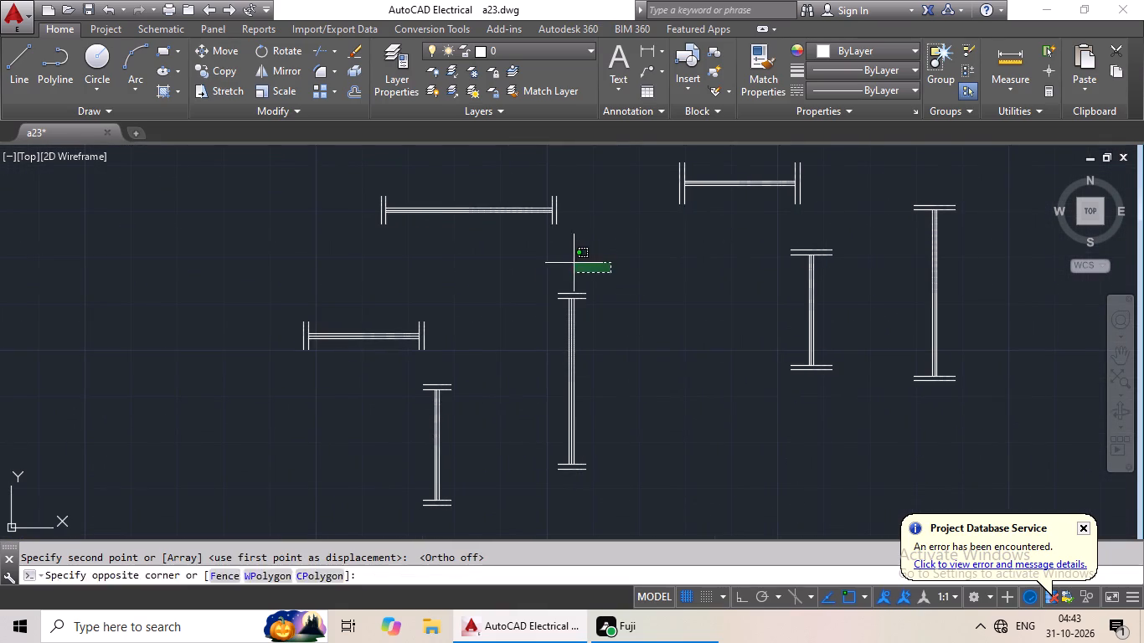
left_click_drag(573, 263, 540, 283)
middle_click_drag(968, 284, 768, 321)
left_click_drag(821, 214, 814, 445)
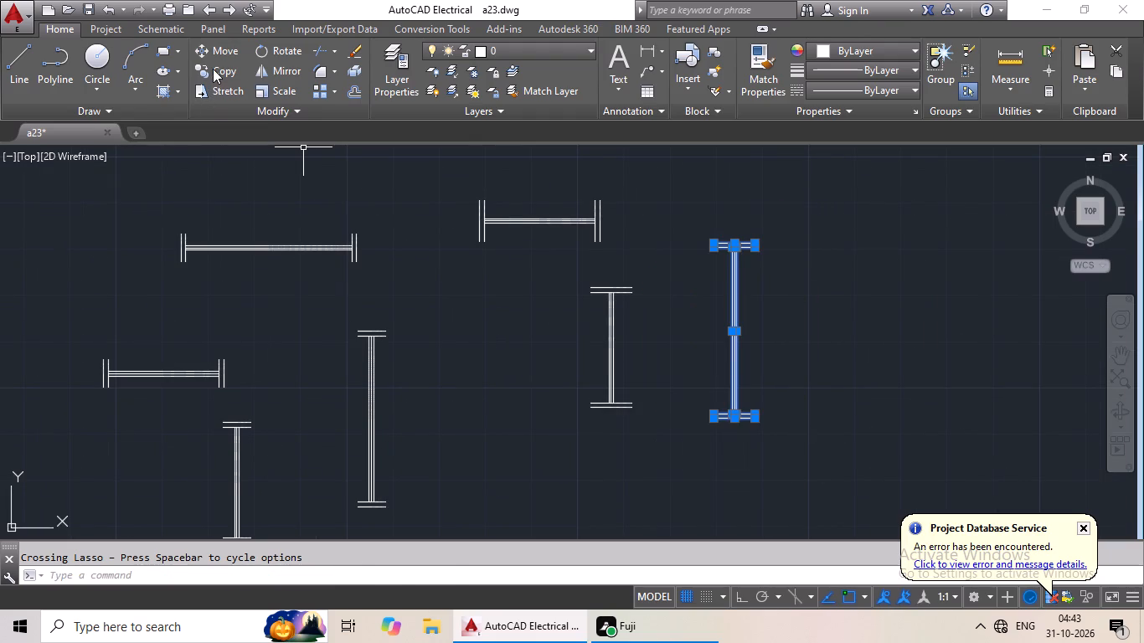
left_click(213, 69)
scroll(718, 331, "up", 2)
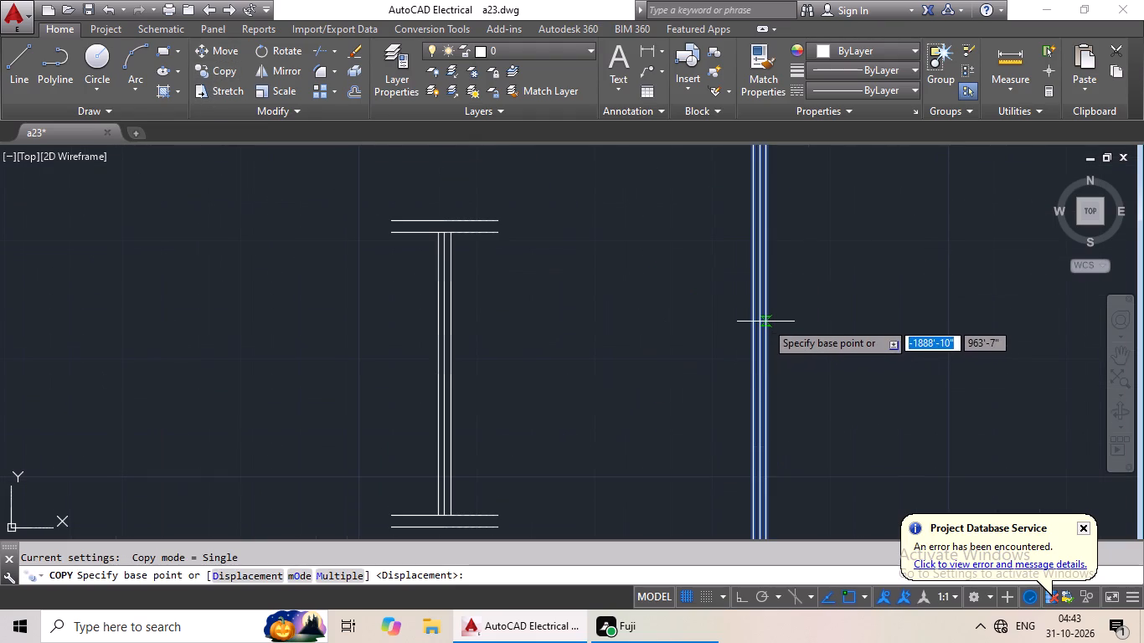
left_click(760, 333)
scroll(514, 373, "down", 3)
middle_click_drag(456, 383, 637, 306)
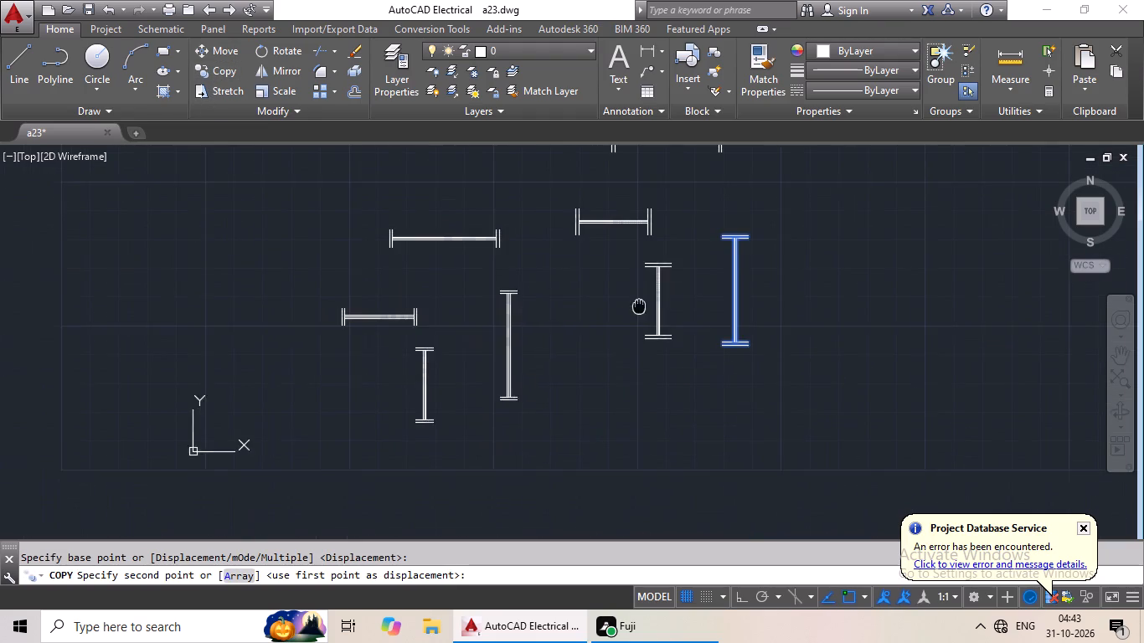
scroll(296, 394, "down", 1)
middle_click_drag(296, 394, 605, 327)
scroll(334, 389, "down", 2)
middle_click_drag(284, 413, 627, 333)
middle_click_drag(487, 322, 456, 455)
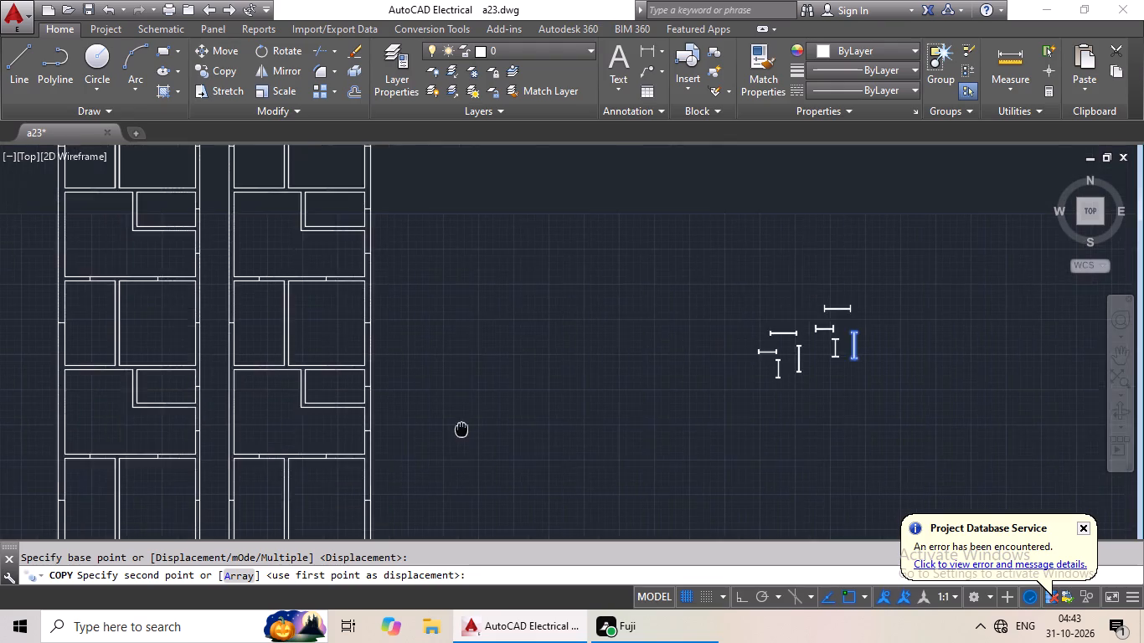
middle_click_drag(422, 294, 403, 435)
scroll(344, 348, "up", 4)
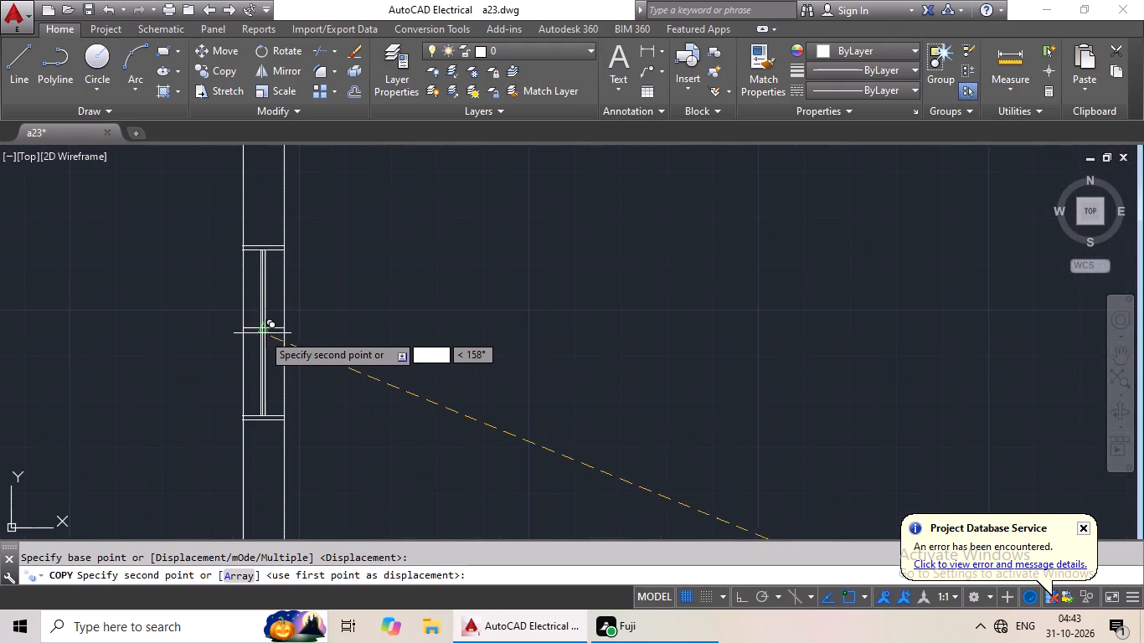
left_click(260, 332)
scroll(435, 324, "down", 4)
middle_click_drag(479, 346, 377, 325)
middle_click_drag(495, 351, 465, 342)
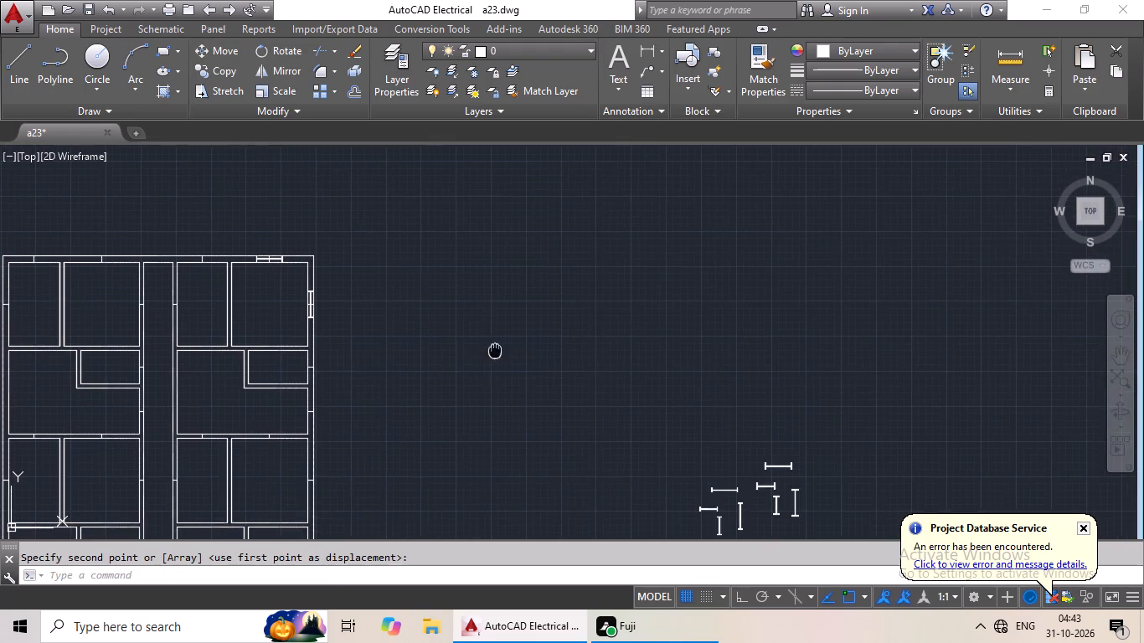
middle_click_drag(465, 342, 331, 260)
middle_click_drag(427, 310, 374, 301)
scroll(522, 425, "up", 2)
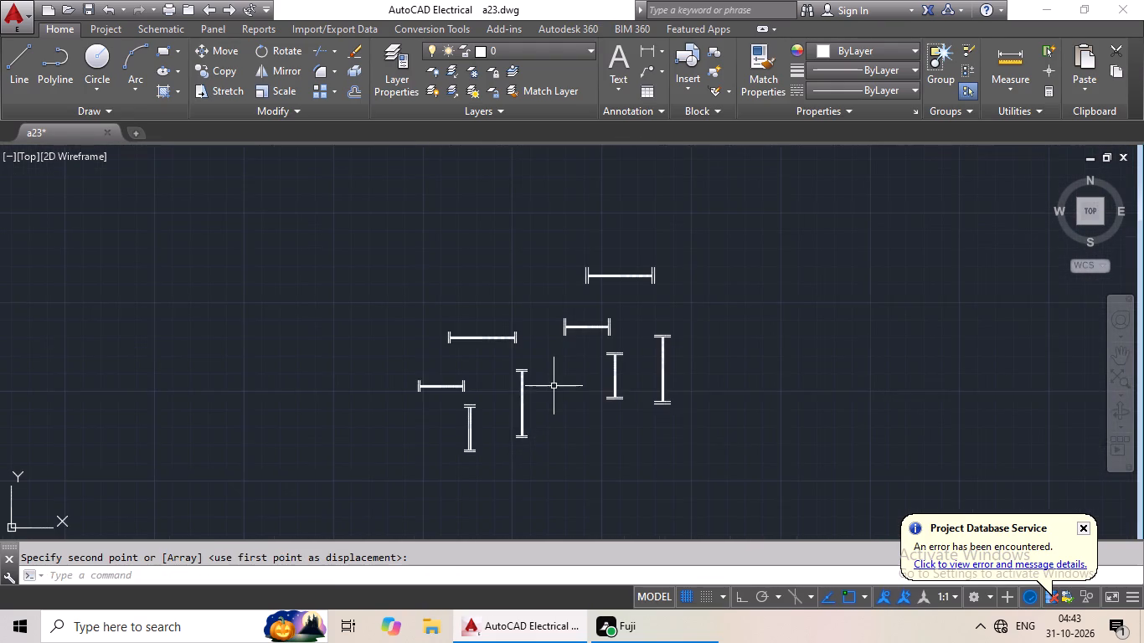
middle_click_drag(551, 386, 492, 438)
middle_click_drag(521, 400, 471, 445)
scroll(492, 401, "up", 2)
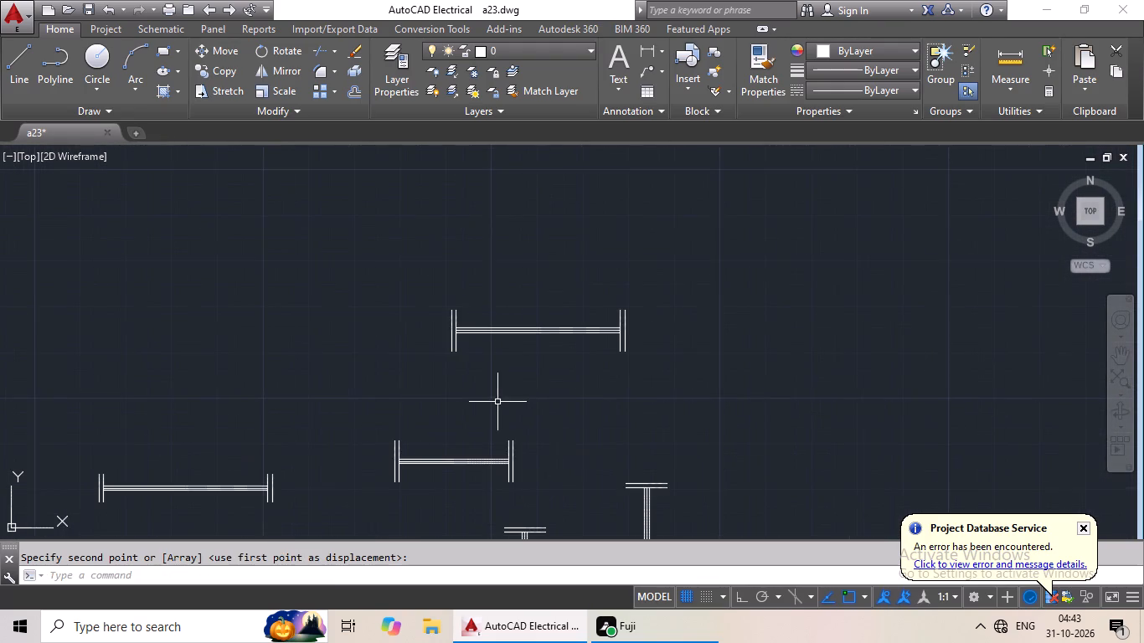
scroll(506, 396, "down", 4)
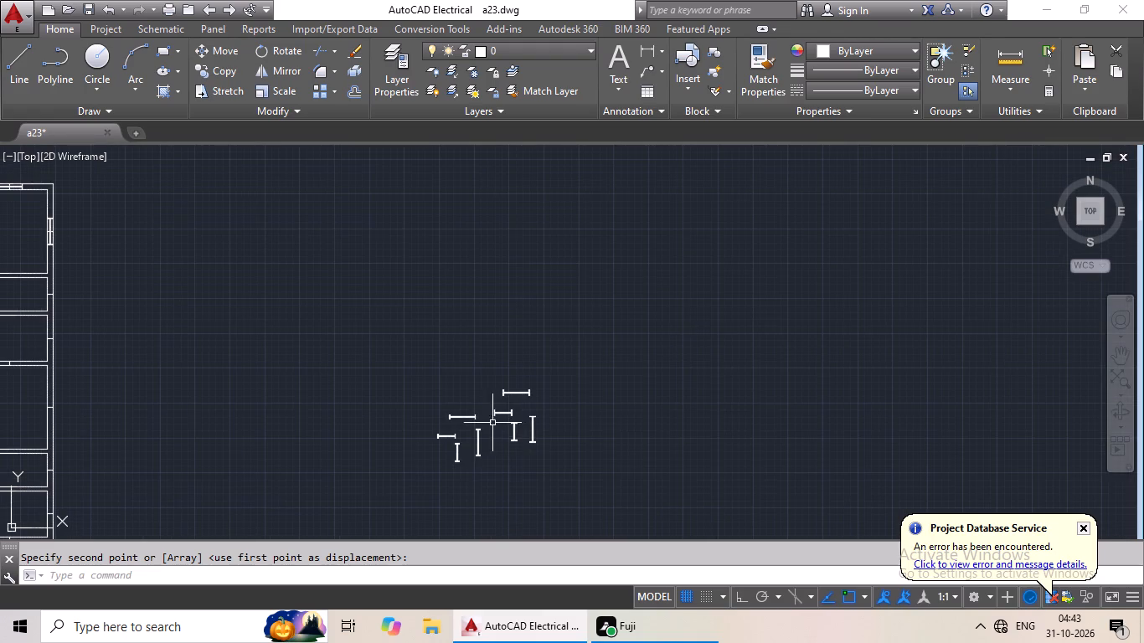
Copy the horizontal 3' window symbol with longer end lines by its midpoint onto the top-wall marker line of the narrower room beside the upper-right room.
middle_click_drag(514, 426, 675, 418)
scroll(658, 434, "up", 2)
middle_click_drag(647, 387, 651, 385)
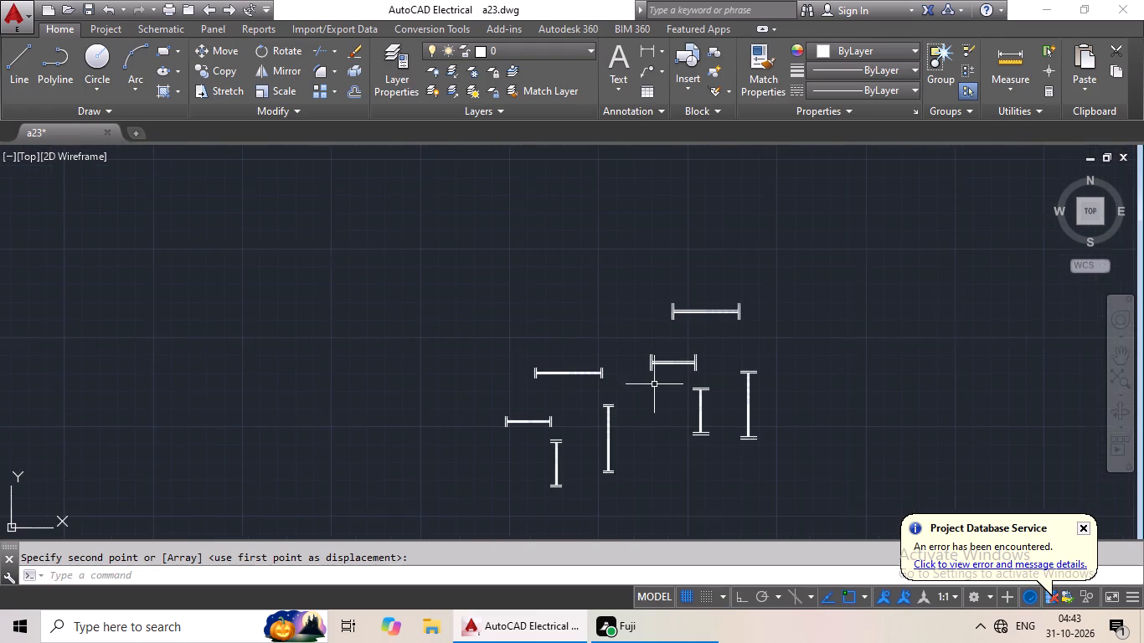
middle_click_drag(651, 385, 577, 419)
scroll(618, 342, "up", 3)
left_click_drag(621, 277, 857, 387)
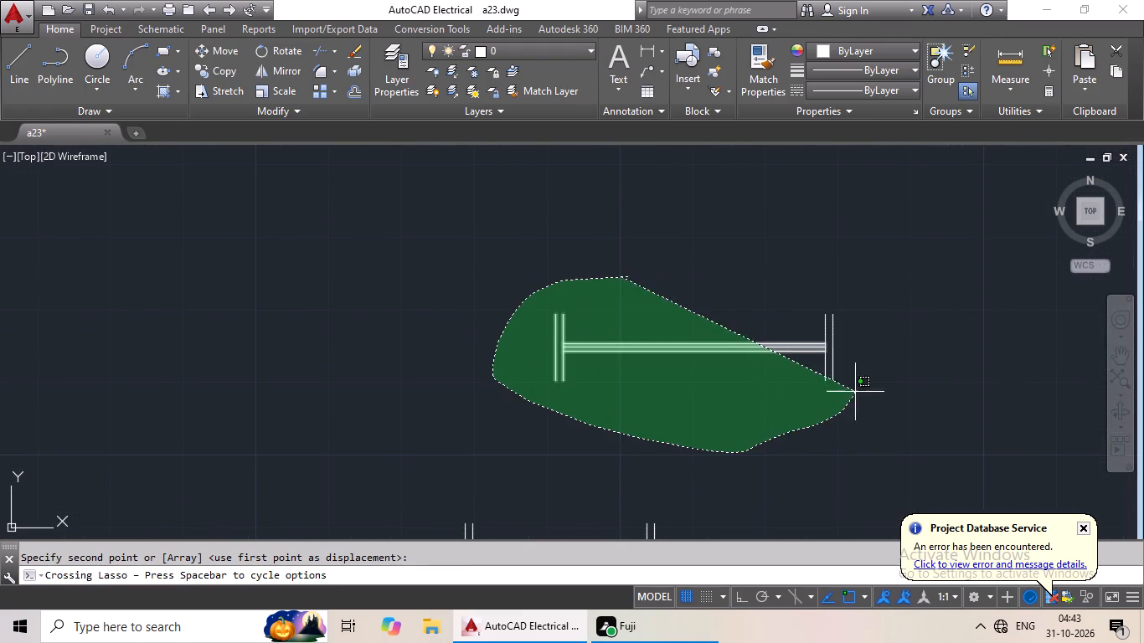
left_click_drag(857, 387, 902, 276)
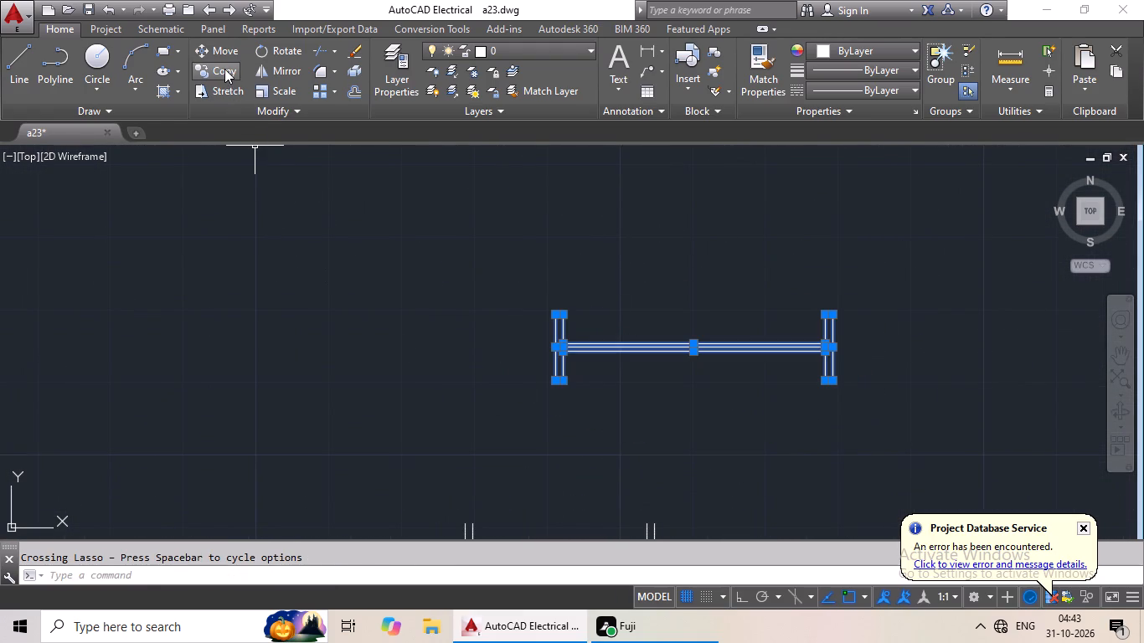
left_click(224, 69)
scroll(730, 347, "up", 3)
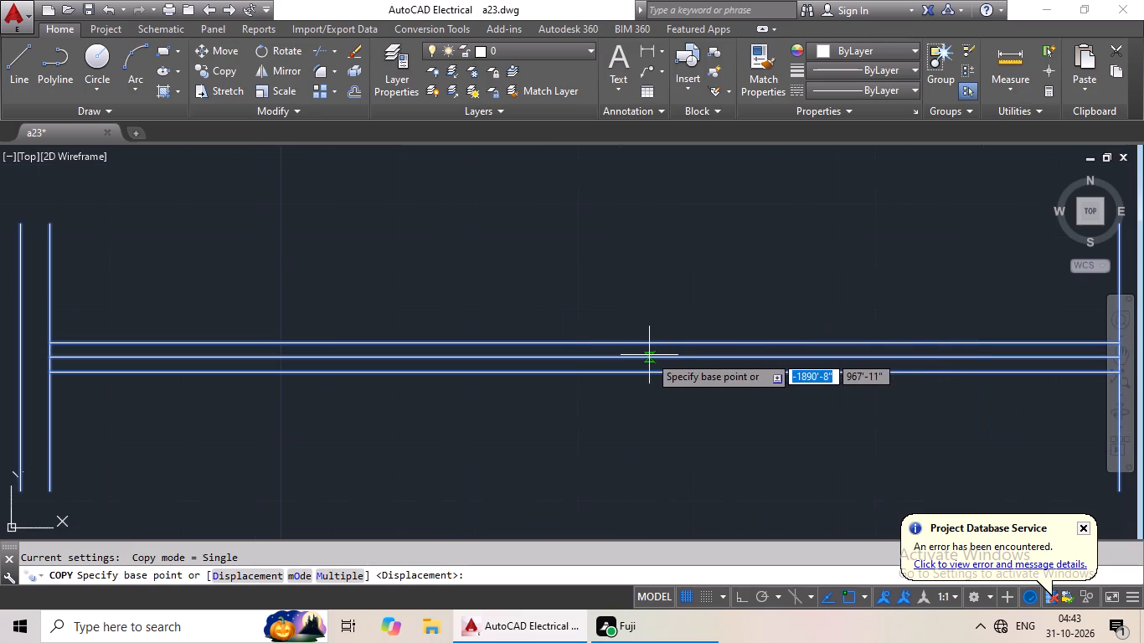
scroll(729, 358, "down", 1)
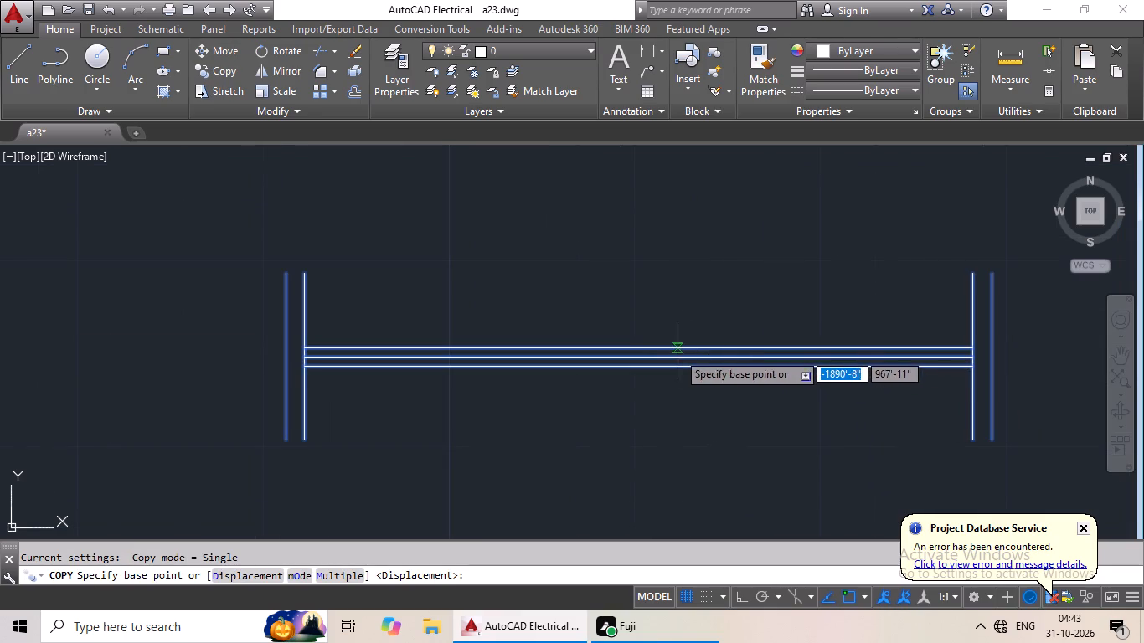
left_click(640, 357)
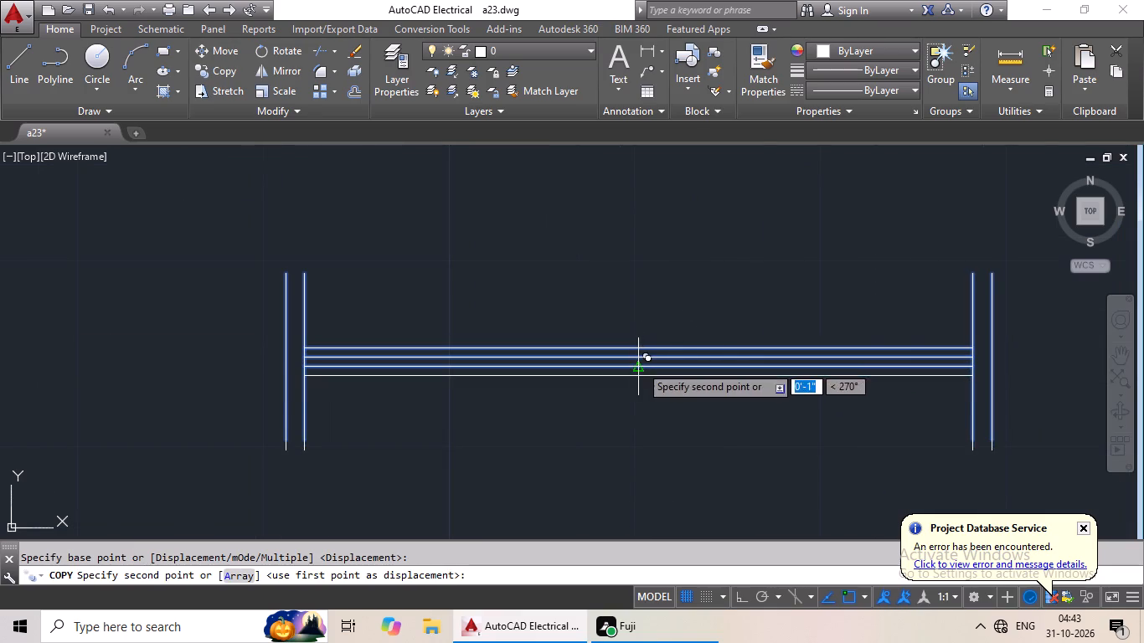
scroll(540, 414, "down", 3)
middle_click_drag(446, 456, 611, 322)
scroll(510, 373, "down", 3)
middle_click_drag(479, 411, 627, 342)
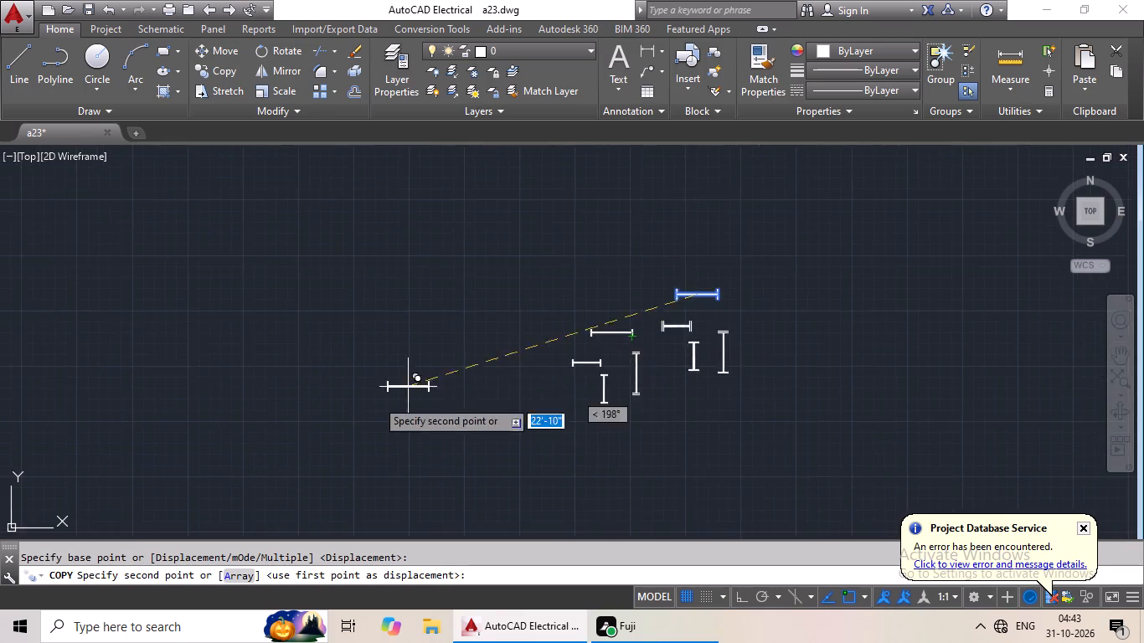
scroll(334, 416, "down", 2)
middle_click_drag(294, 434, 491, 389)
middle_click_drag(408, 378, 451, 456)
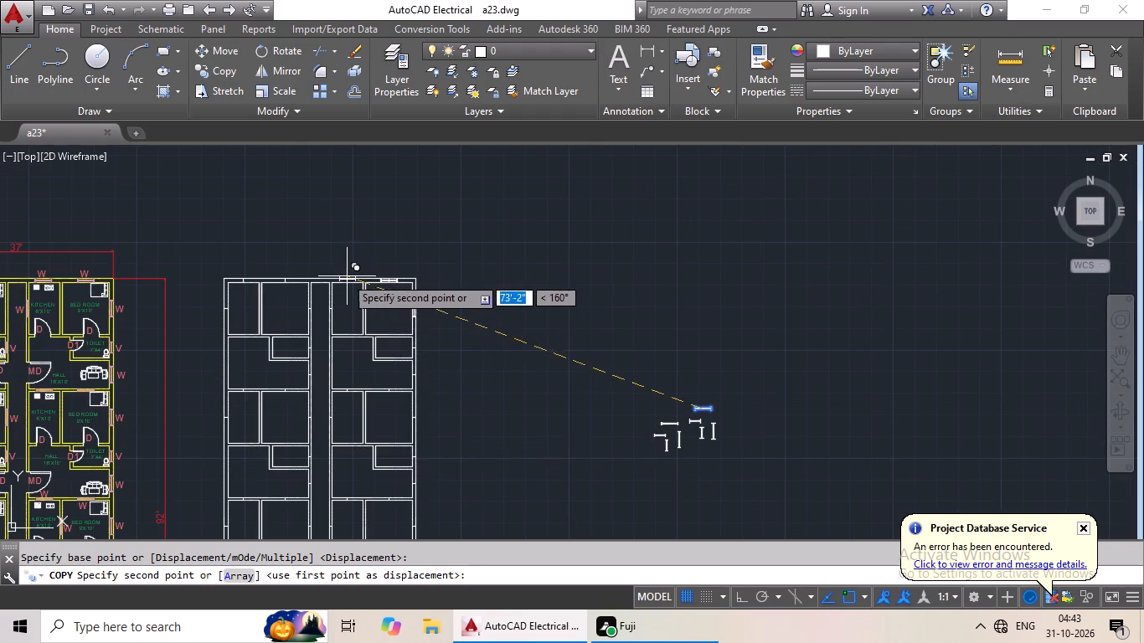
scroll(344, 276, "up", 7)
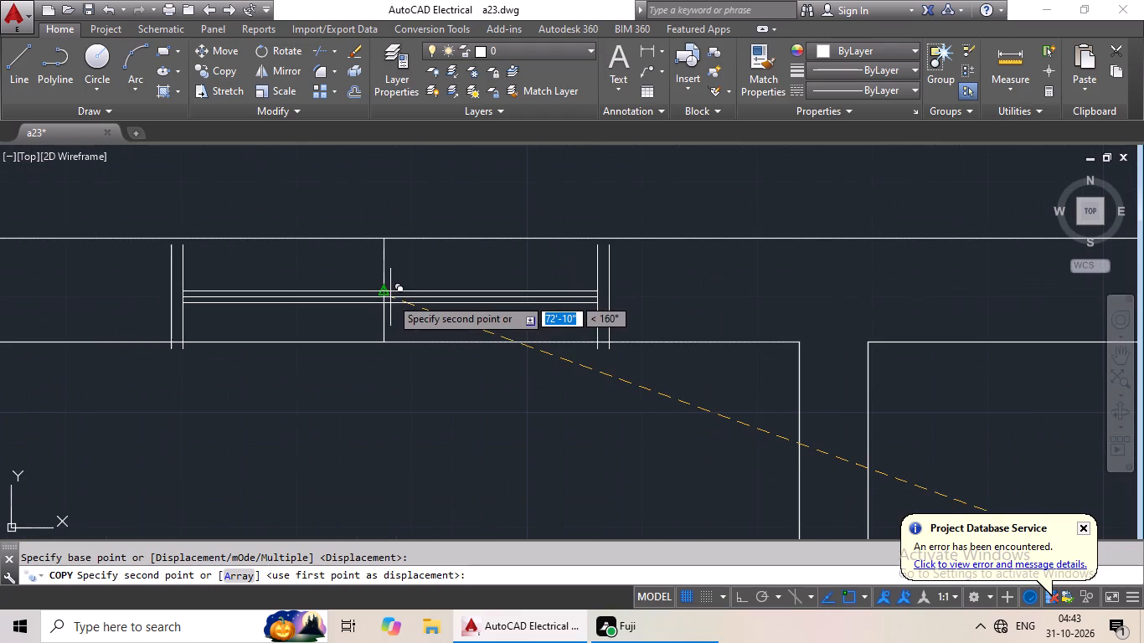
left_click(384, 289)
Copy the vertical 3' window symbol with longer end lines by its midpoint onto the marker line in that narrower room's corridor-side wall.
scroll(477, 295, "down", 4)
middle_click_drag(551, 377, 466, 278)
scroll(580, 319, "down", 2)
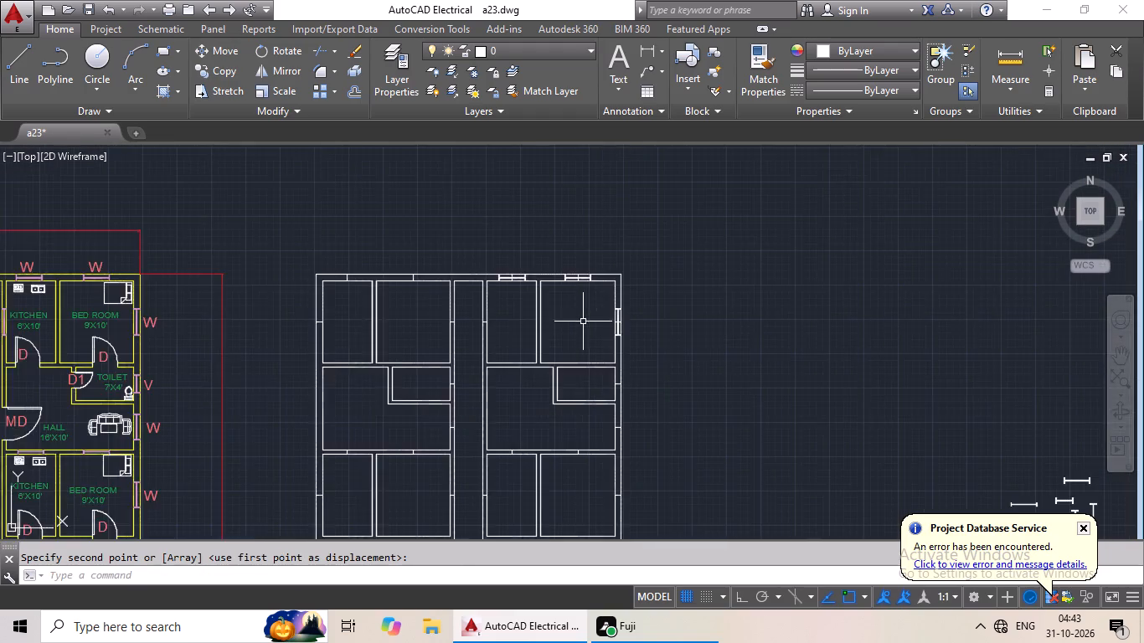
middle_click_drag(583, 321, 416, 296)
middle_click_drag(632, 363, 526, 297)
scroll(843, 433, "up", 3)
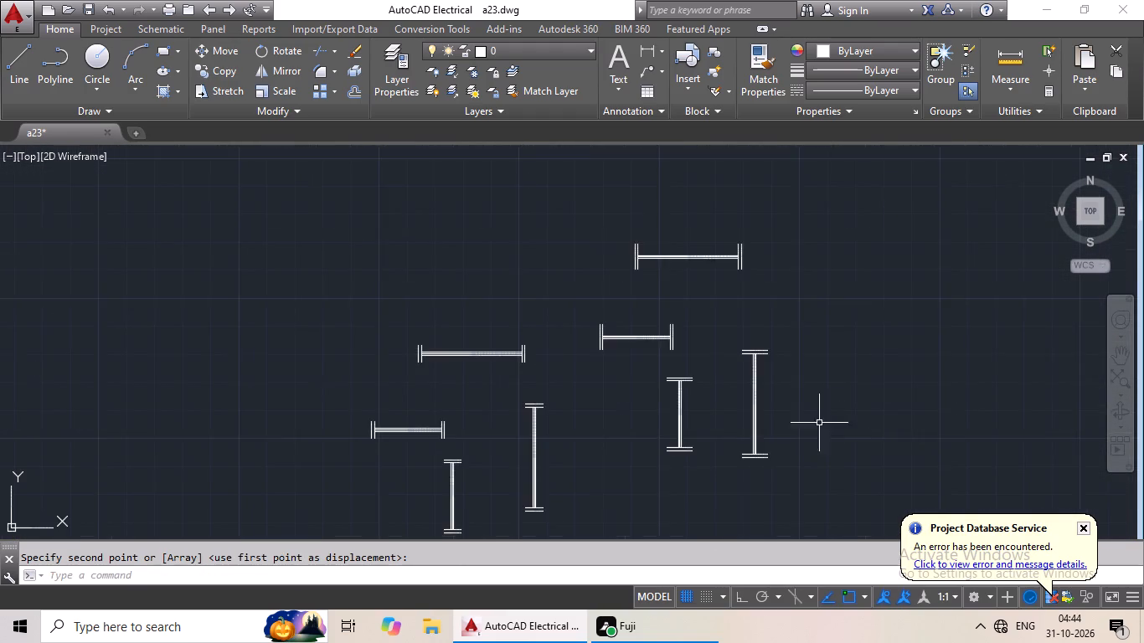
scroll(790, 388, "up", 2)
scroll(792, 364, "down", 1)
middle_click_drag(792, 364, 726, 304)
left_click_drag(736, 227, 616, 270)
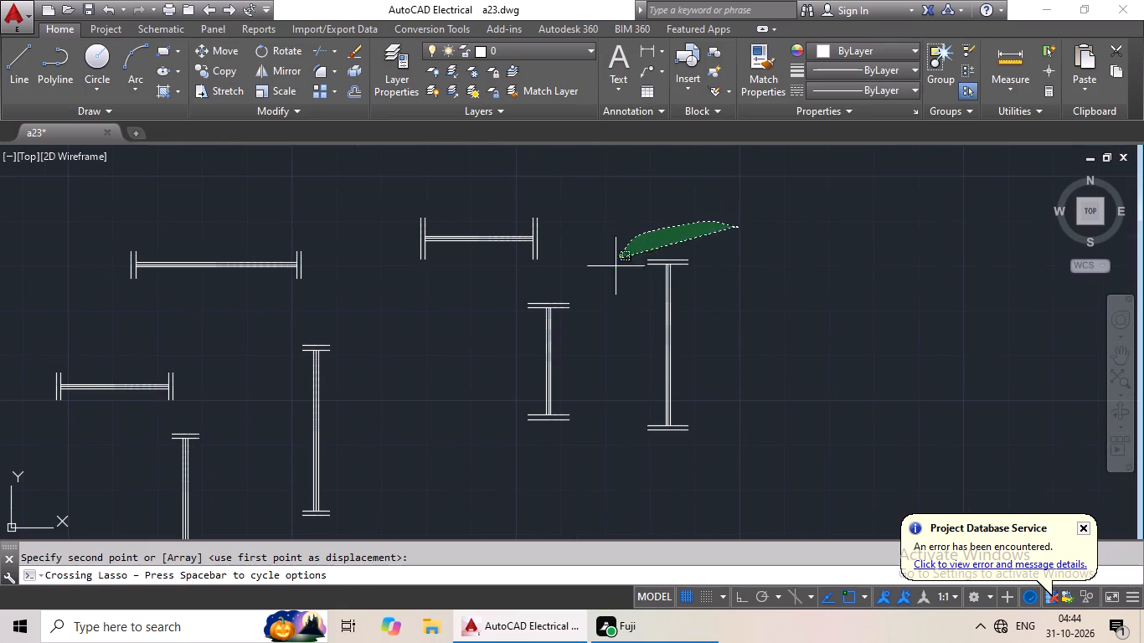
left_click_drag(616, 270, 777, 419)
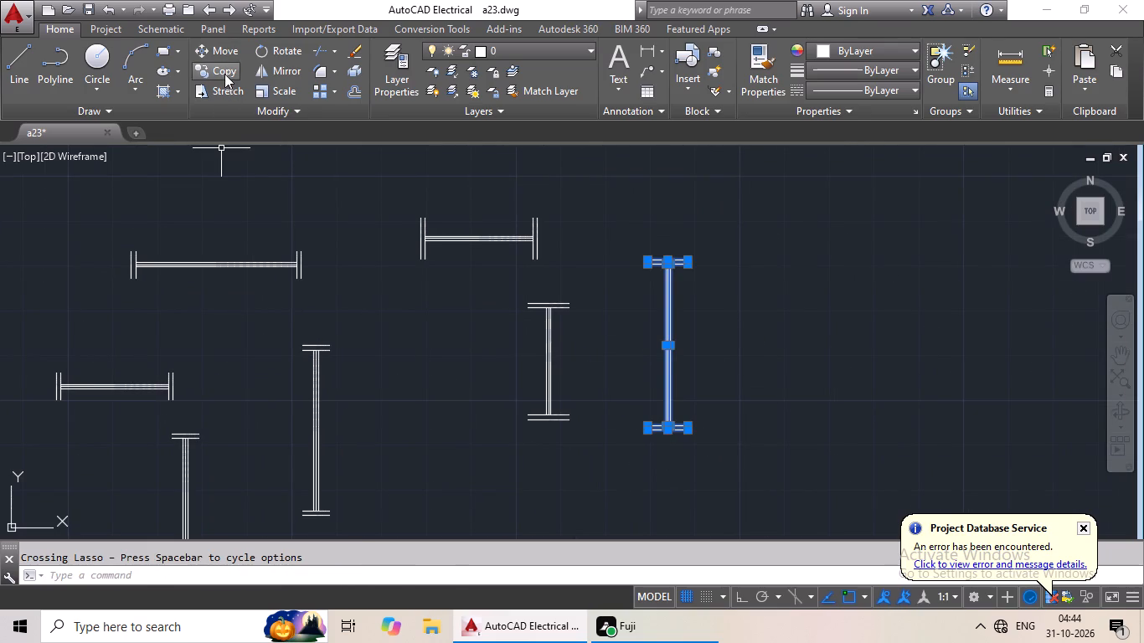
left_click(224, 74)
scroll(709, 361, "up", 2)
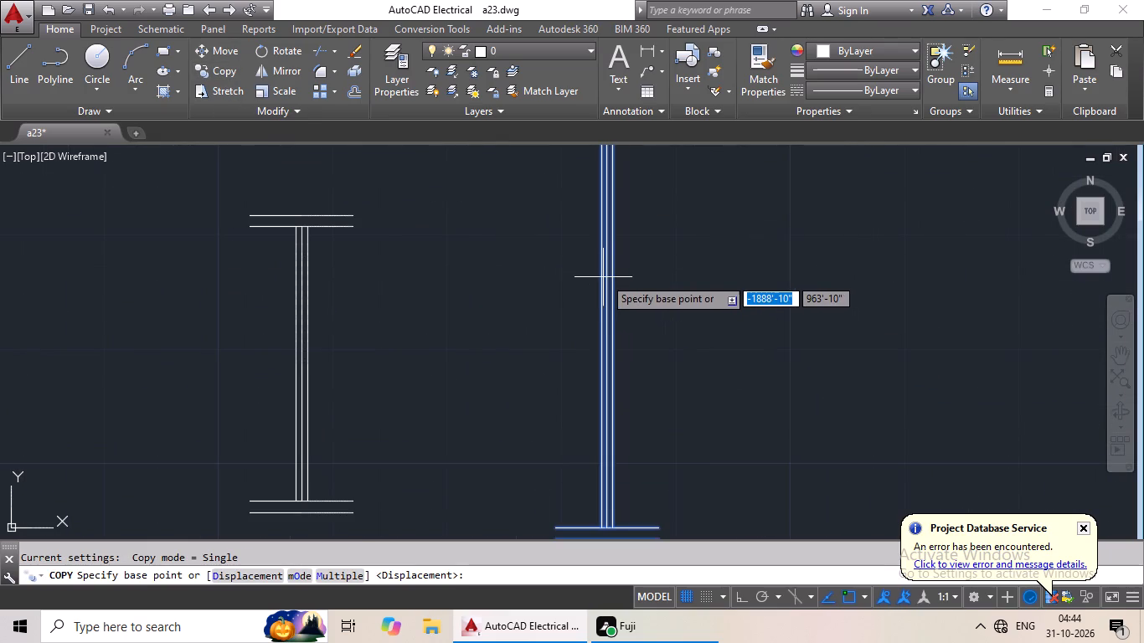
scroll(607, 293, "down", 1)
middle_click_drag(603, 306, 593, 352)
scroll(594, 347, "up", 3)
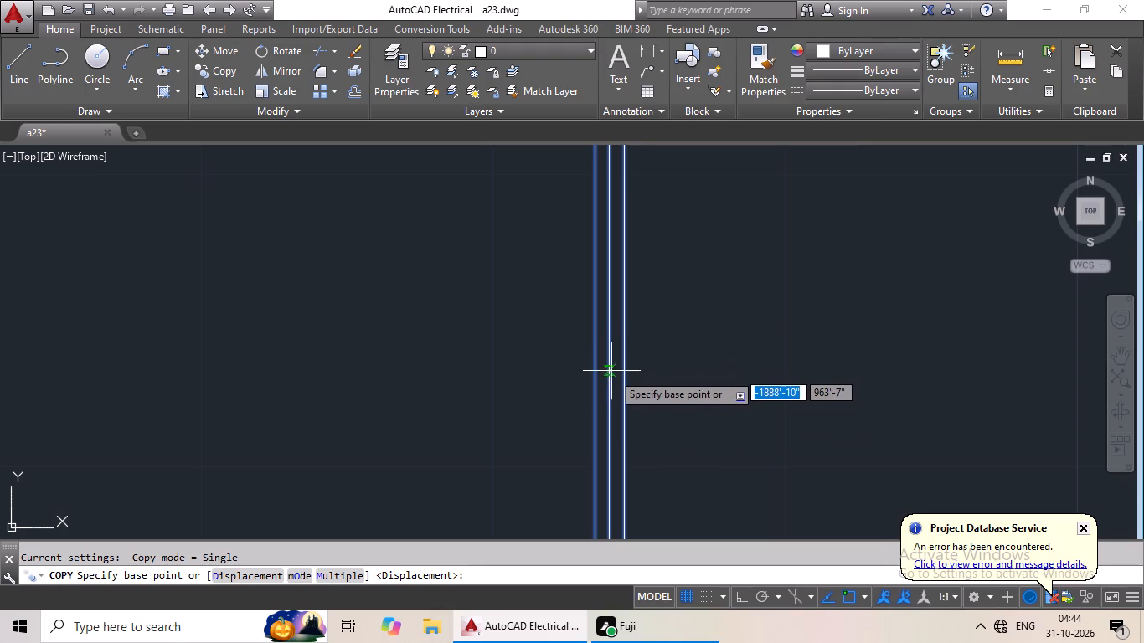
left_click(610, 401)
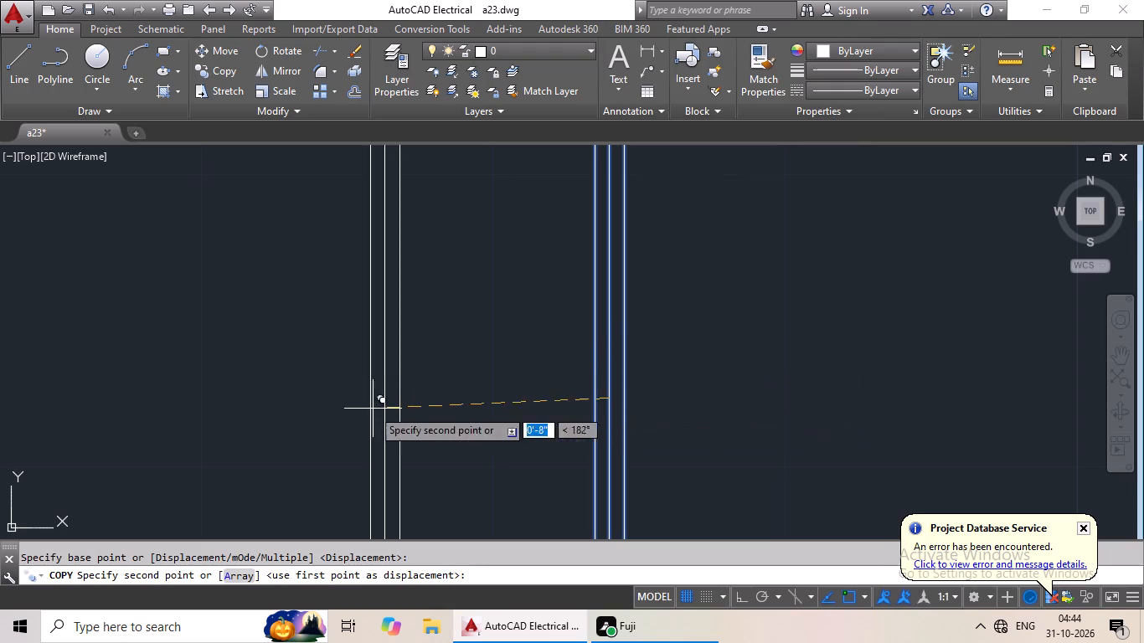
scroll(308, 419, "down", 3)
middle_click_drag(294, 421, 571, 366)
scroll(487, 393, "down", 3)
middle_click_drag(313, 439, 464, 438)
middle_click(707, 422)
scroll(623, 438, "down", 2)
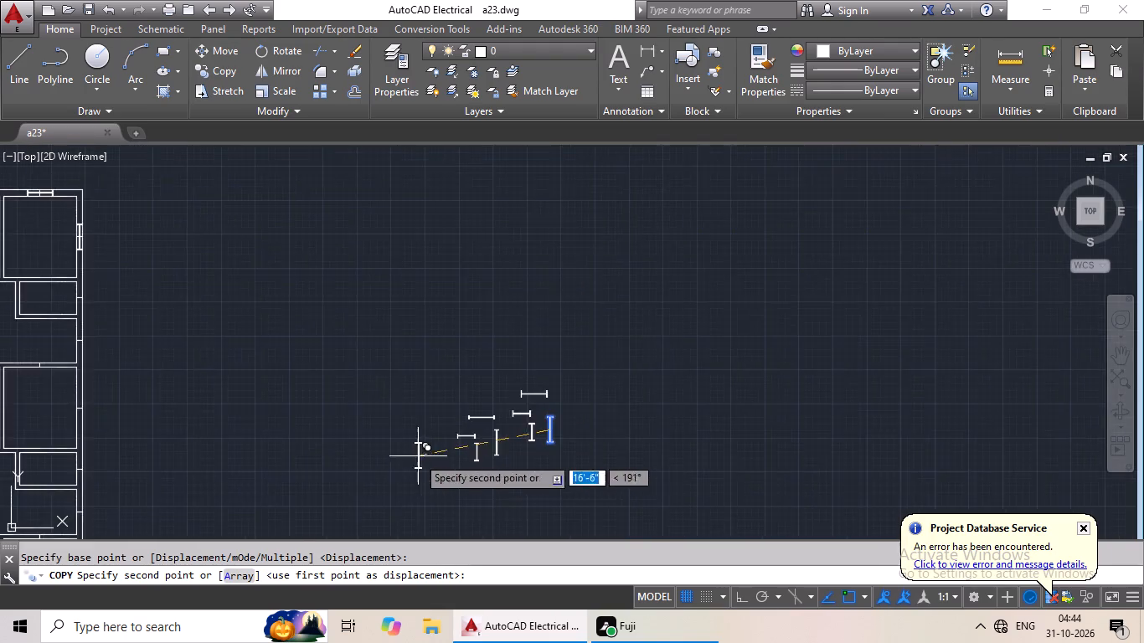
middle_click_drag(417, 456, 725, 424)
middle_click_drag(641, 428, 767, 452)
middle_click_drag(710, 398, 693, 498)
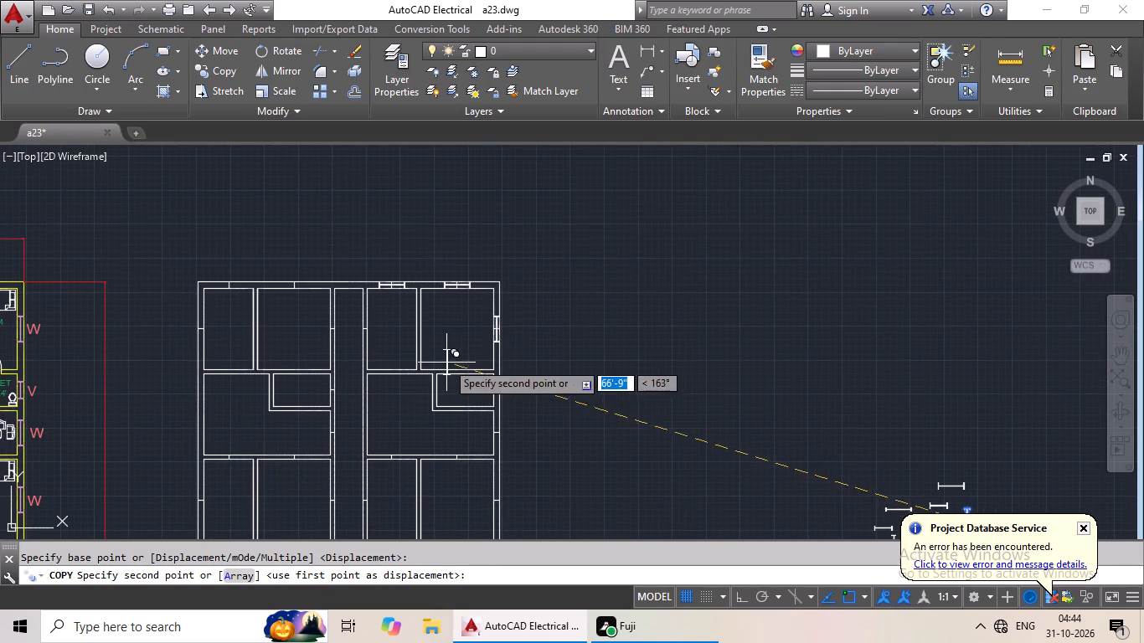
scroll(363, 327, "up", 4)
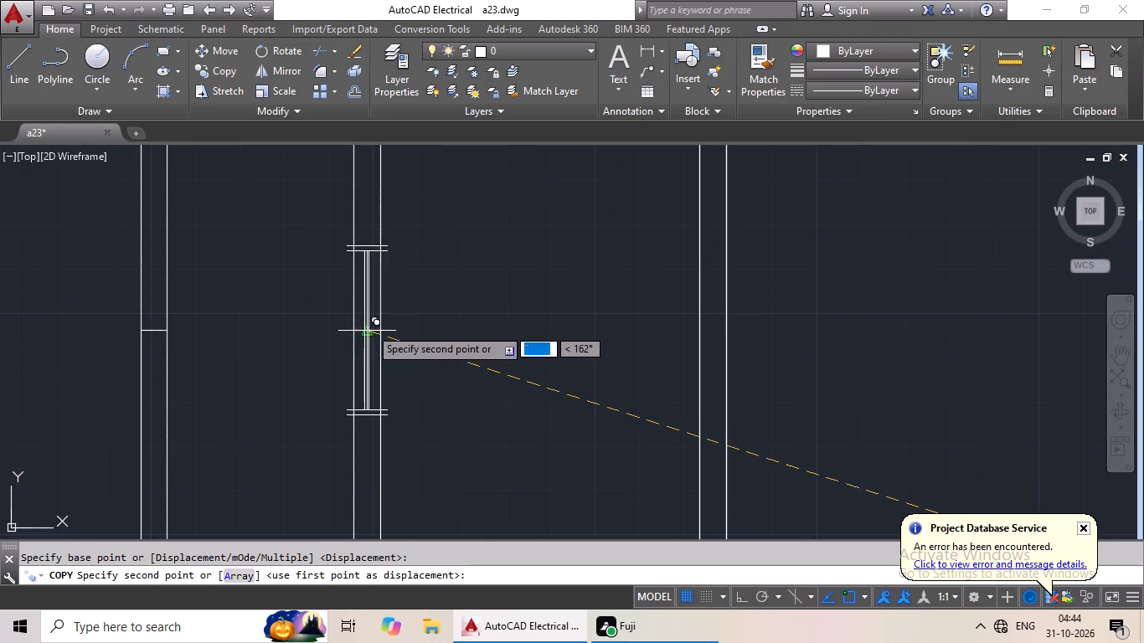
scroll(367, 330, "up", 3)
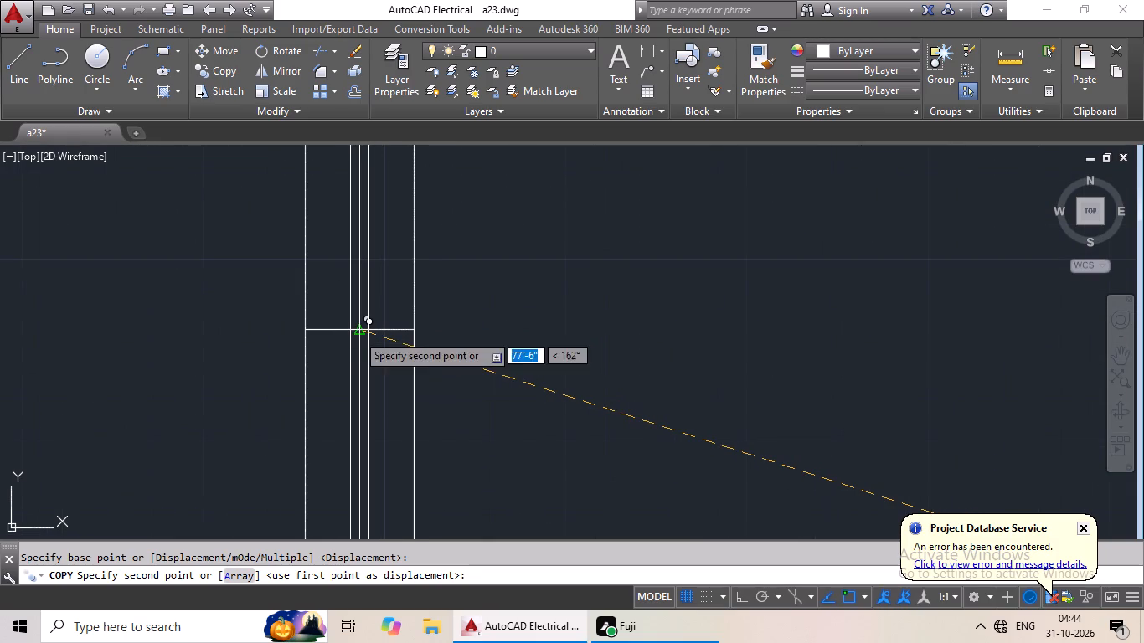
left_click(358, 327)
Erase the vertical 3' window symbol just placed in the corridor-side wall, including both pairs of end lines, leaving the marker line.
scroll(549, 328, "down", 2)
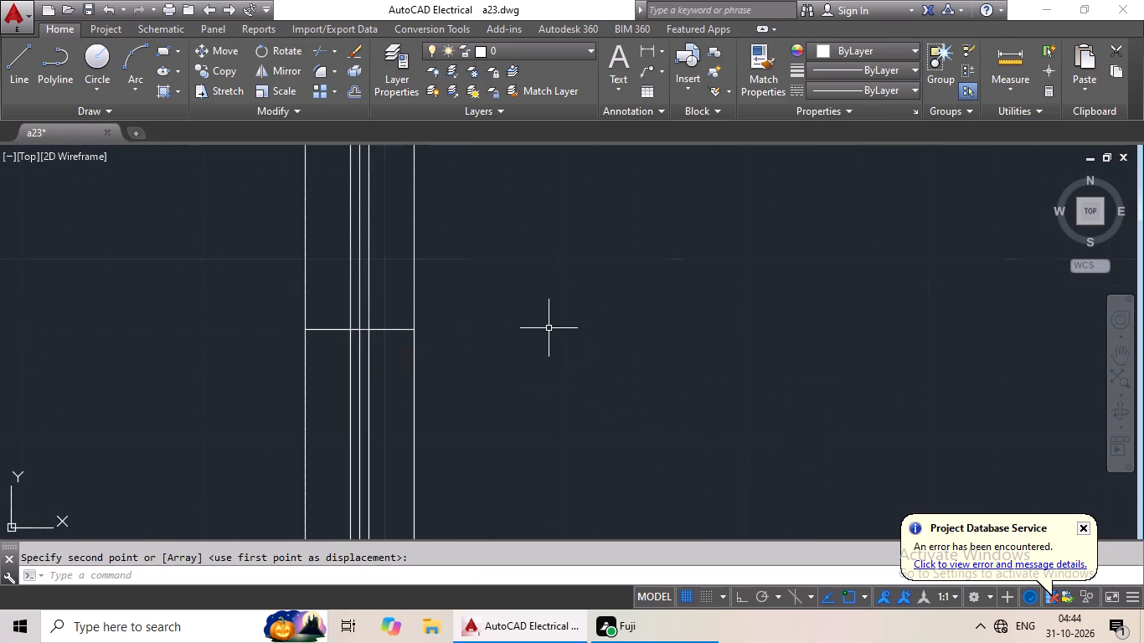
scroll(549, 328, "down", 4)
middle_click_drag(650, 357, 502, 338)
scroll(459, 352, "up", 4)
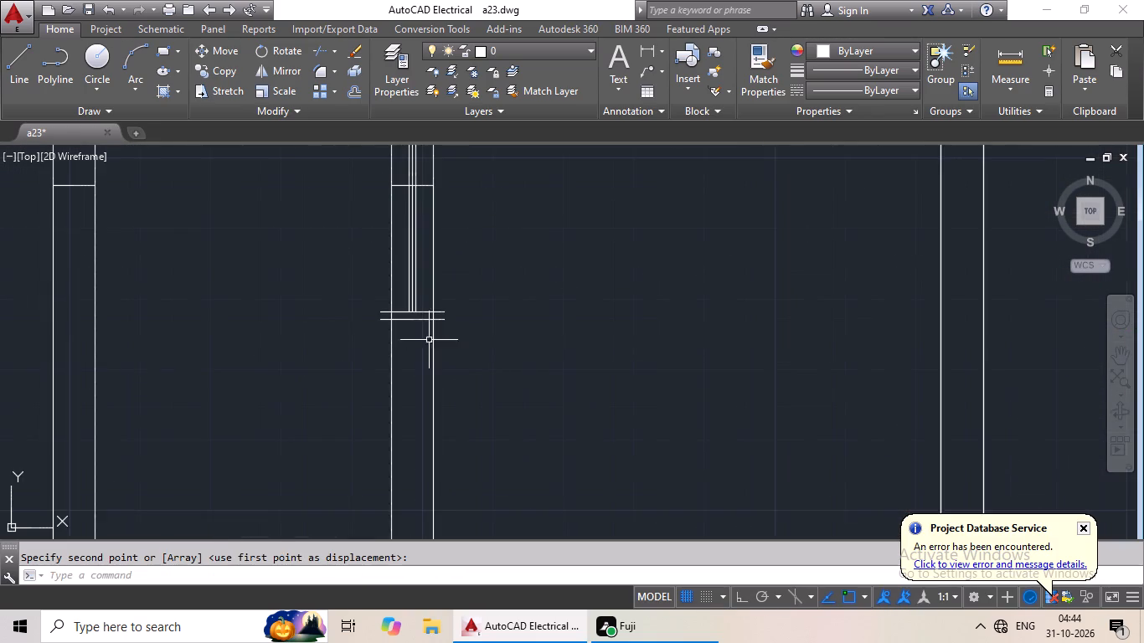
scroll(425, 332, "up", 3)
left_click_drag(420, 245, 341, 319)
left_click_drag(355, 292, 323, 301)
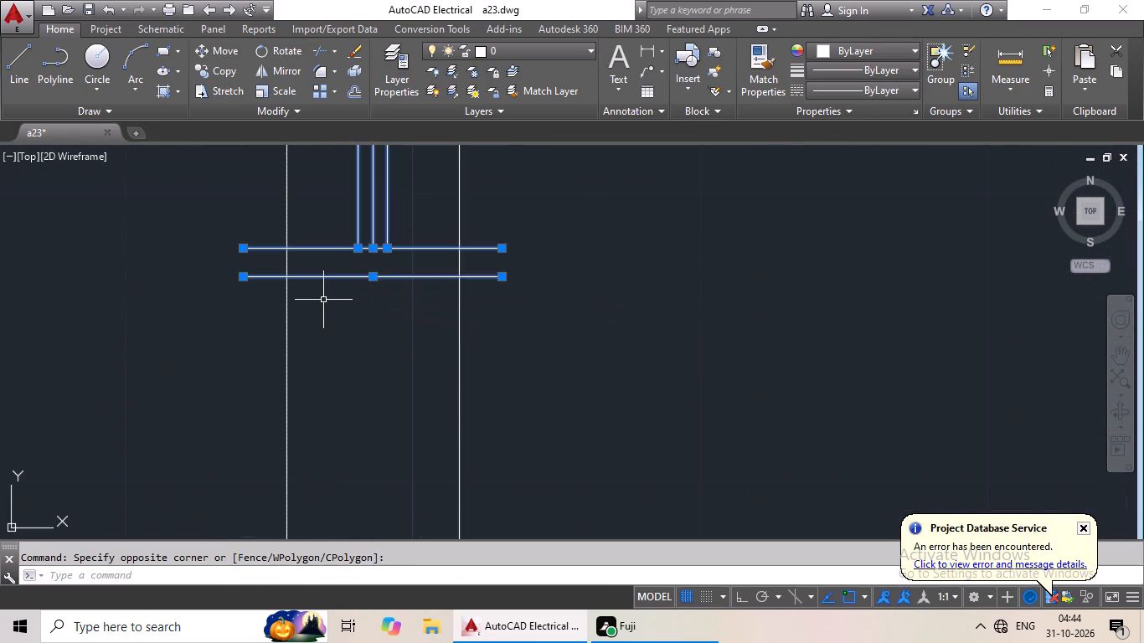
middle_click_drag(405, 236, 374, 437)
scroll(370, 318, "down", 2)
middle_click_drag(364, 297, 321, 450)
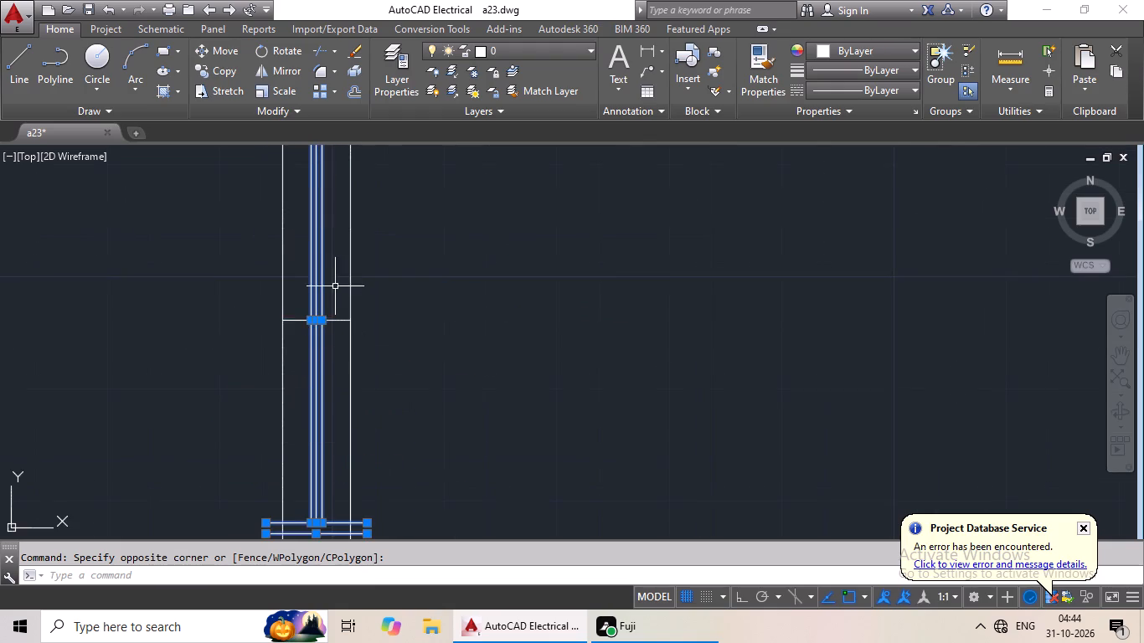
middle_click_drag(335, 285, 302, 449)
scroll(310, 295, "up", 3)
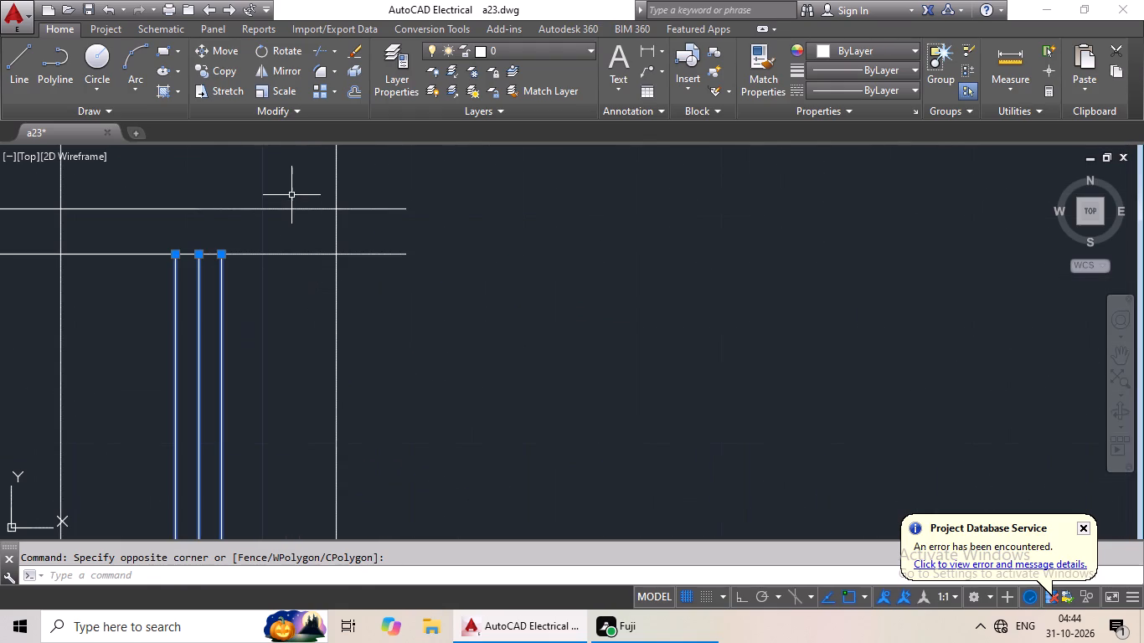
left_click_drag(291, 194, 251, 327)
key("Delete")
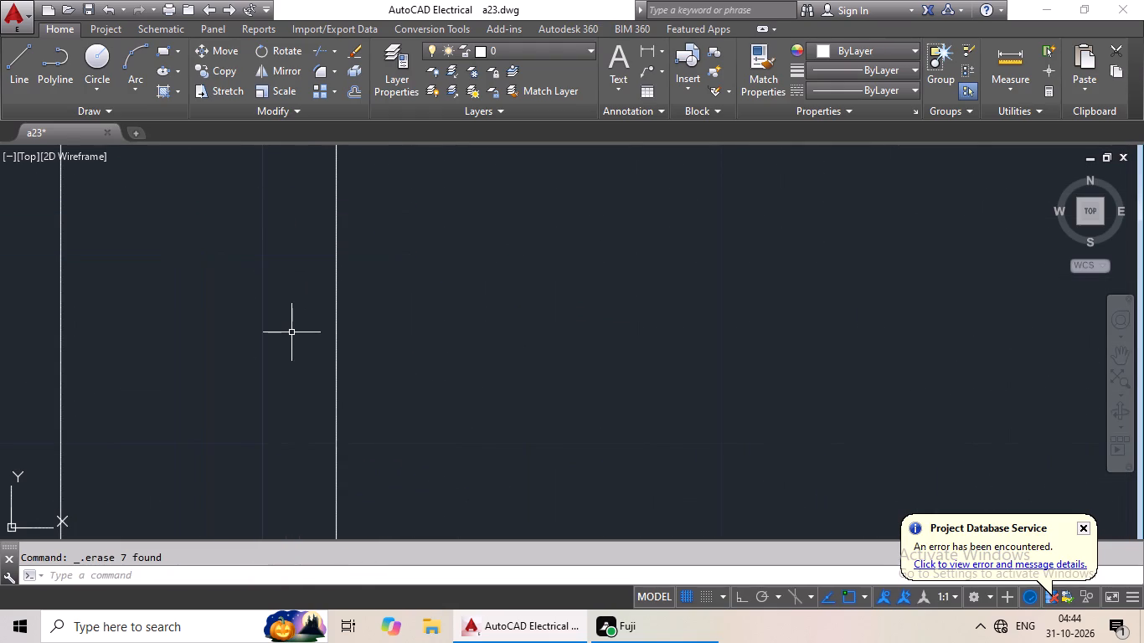
Copy the vertical 3' window symbol with shorter end lines by its midpoint onto the marker line in the narrower upper room's corridor-side wall.
scroll(291, 332, "up", 1)
scroll(463, 458, "down", 8)
middle_click_drag(675, 444, 521, 447)
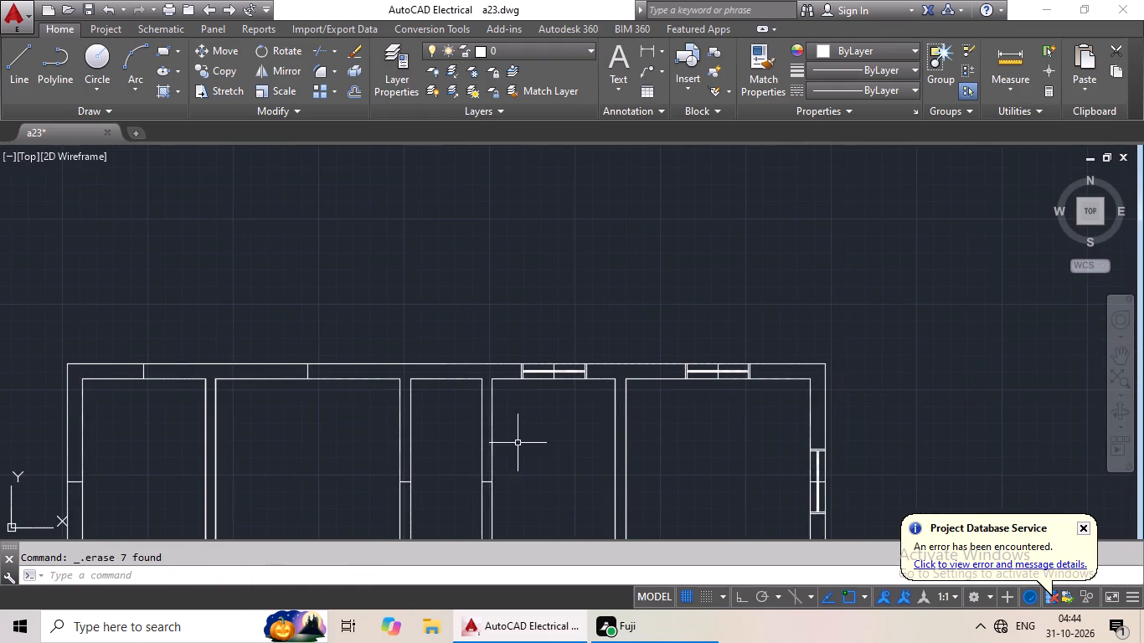
scroll(582, 378, "down", 2)
middle_click_drag(556, 399, 415, 339)
middle_click_drag(835, 433, 408, 354)
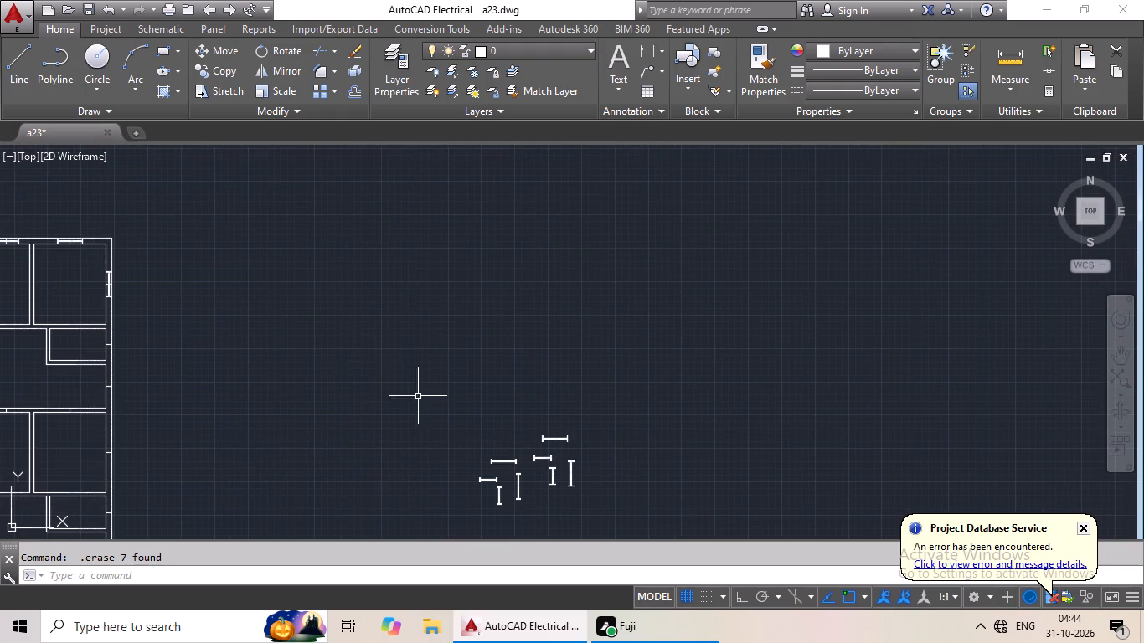
scroll(545, 512, "up", 4)
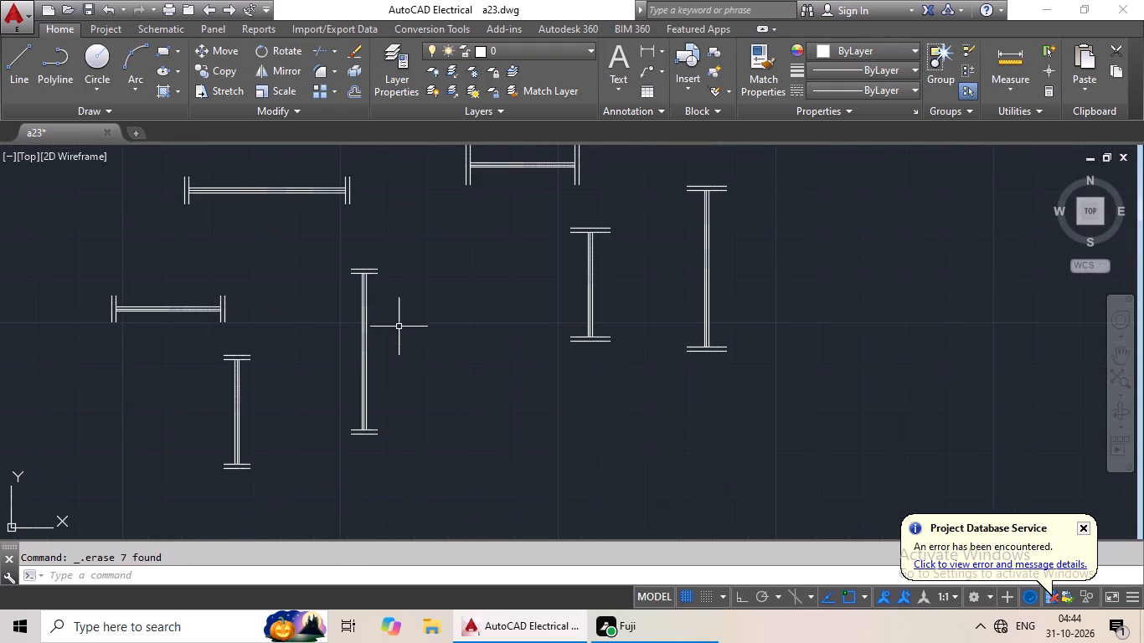
left_click_drag(403, 248, 436, 478)
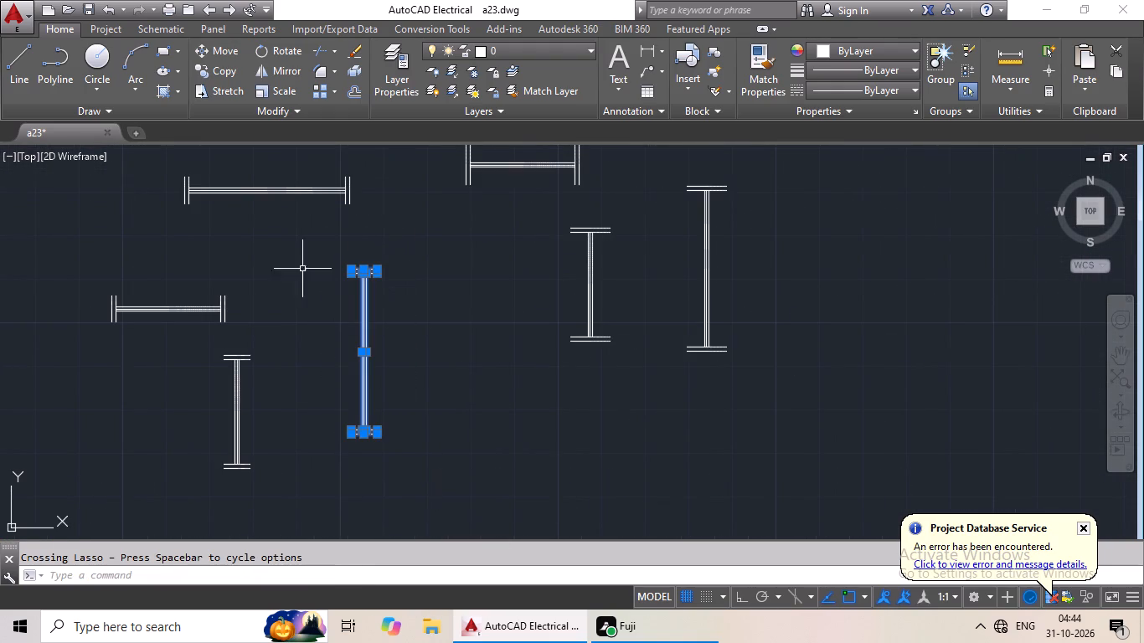
left_click(220, 71)
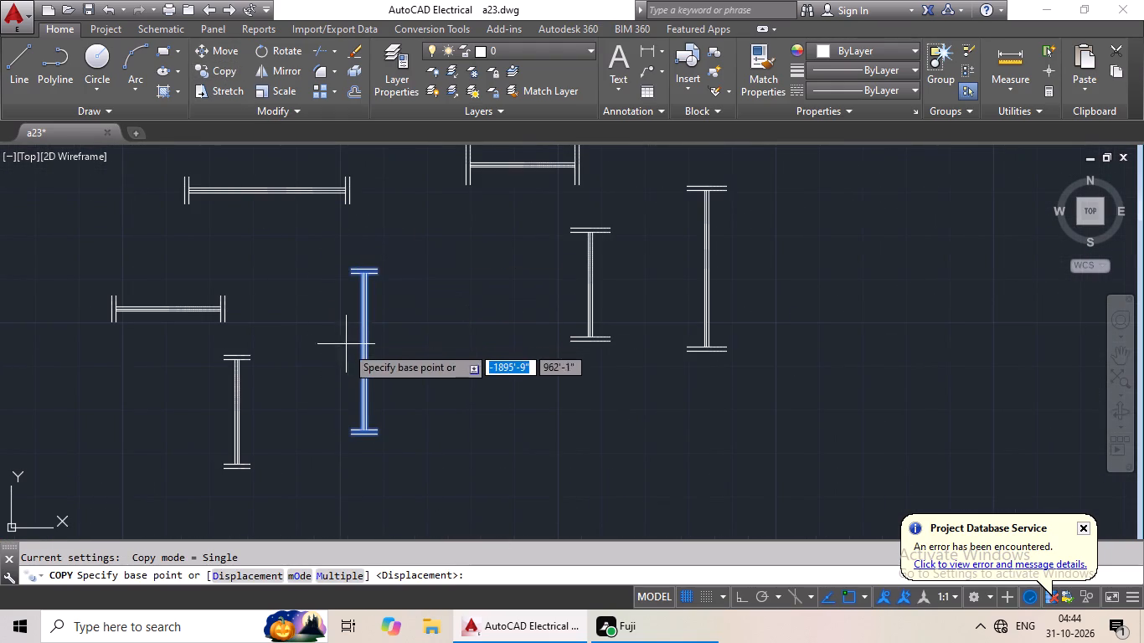
scroll(358, 359, "up", 3)
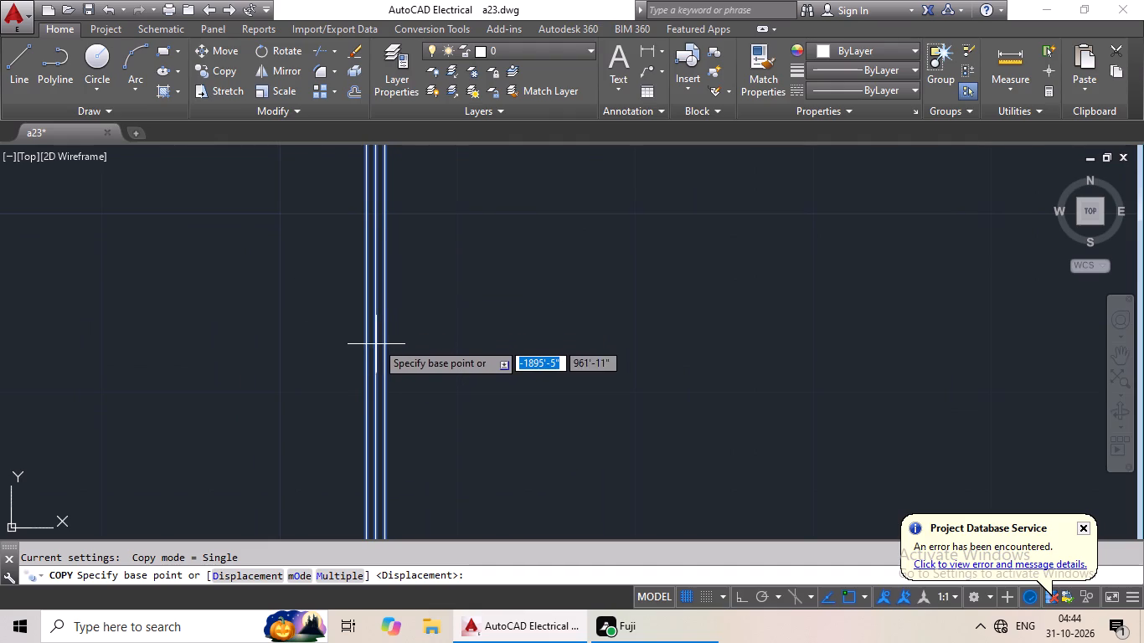
scroll(375, 365, "down", 2)
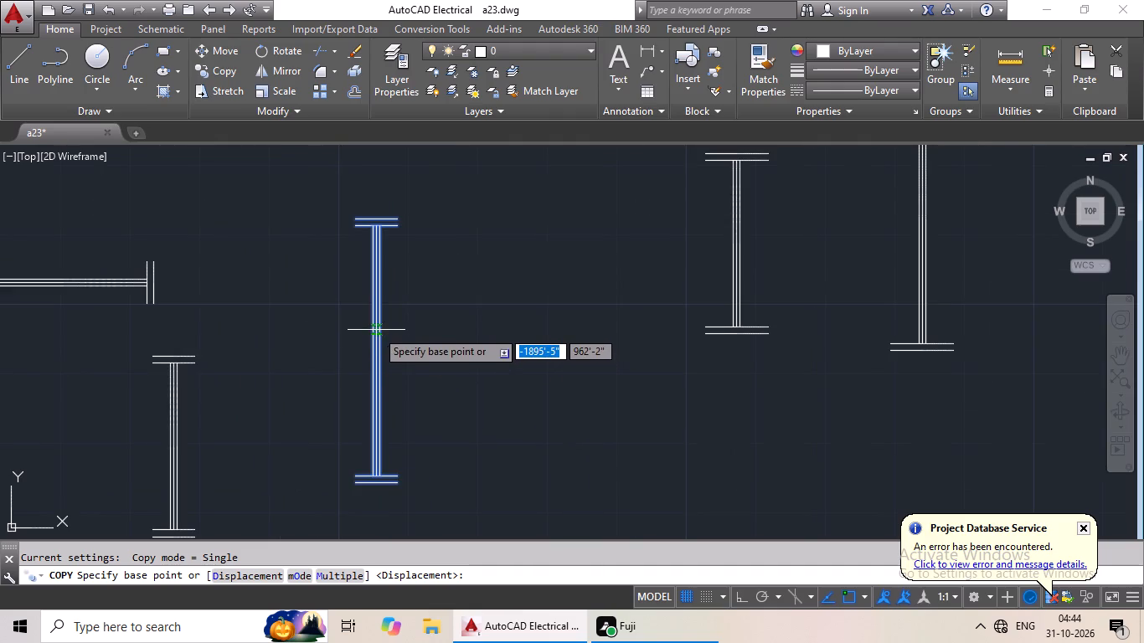
scroll(378, 339, "up", 3)
scroll(367, 377, "down", 1)
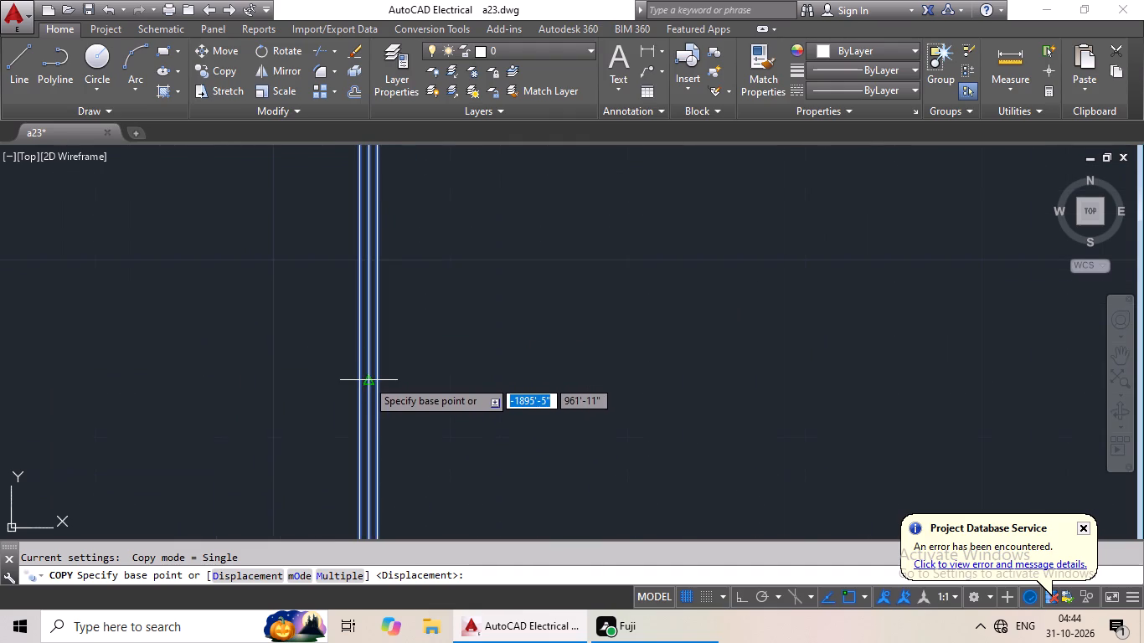
left_click_drag(367, 379, 292, 383)
scroll(121, 408, "down", 3)
middle_click_drag(121, 409, 508, 362)
scroll(166, 404, "down", 2)
middle_click_drag(164, 404, 507, 371)
middle_click_drag(228, 409, 236, 409)
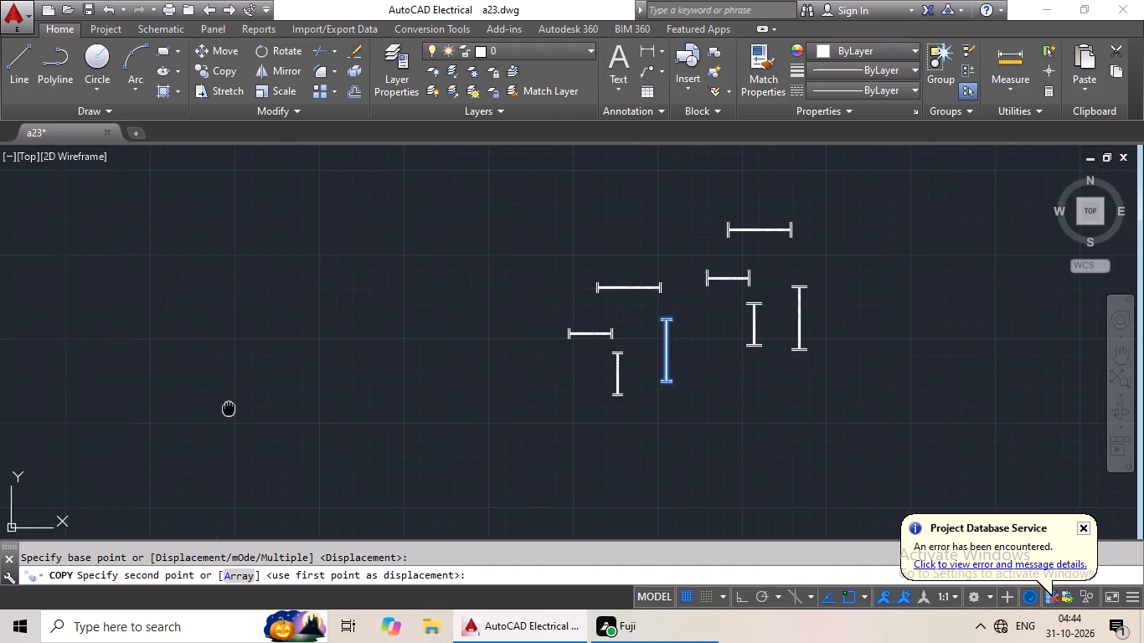
middle_click_drag(236, 409, 508, 396)
scroll(332, 434, "down", 2)
middle_click_drag(330, 435, 529, 431)
middle_click_drag(503, 394, 503, 516)
middle_click_drag(392, 383, 519, 486)
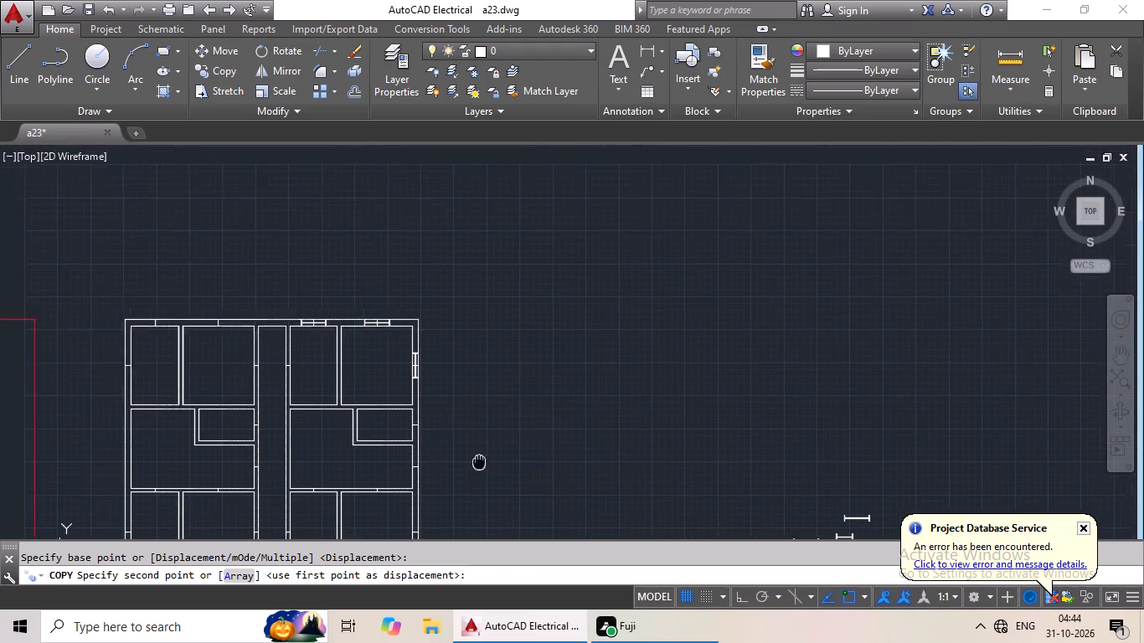
middle_click_drag(519, 486, 549, 496)
scroll(410, 425, "up", 4)
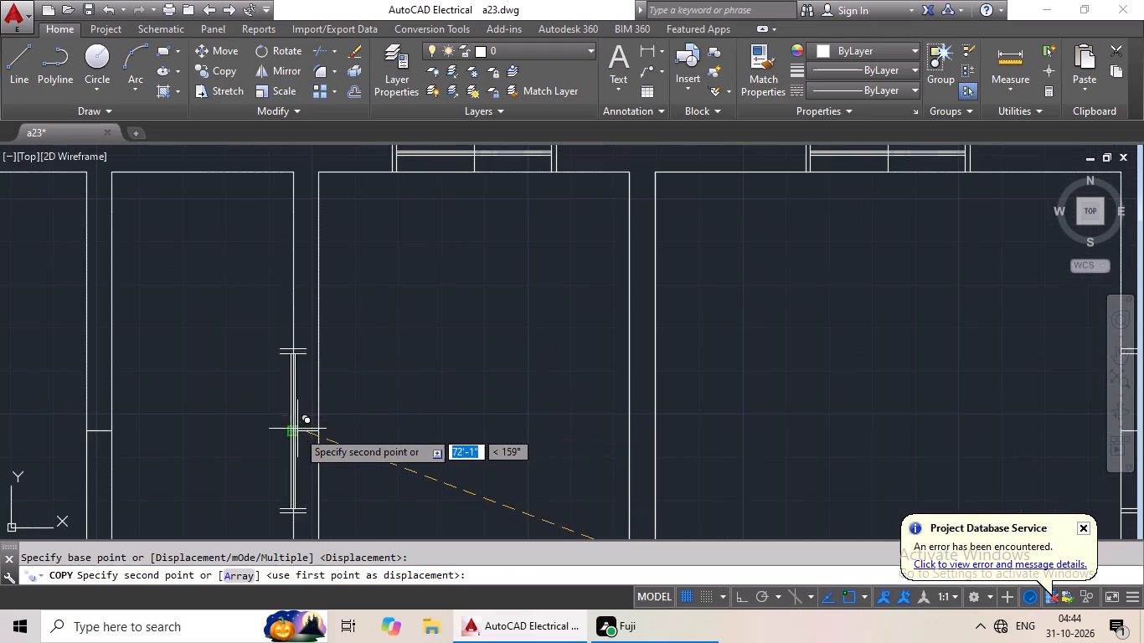
scroll(307, 440, "up", 4)
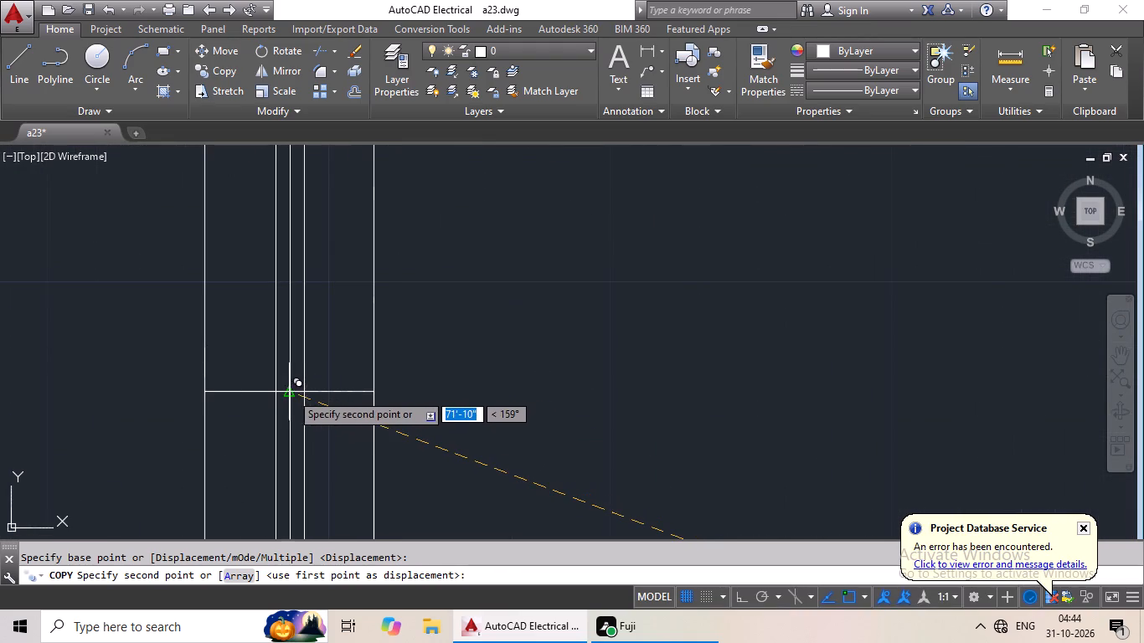
left_click(289, 394)
Copy the horizontal 3' window symbol with longer end lines by its midpoint onto the top-wall marker line of the wider room across the corridor.
scroll(633, 386, "down", 4)
middle_click_drag(659, 398, 539, 401)
scroll(605, 388, "down", 2)
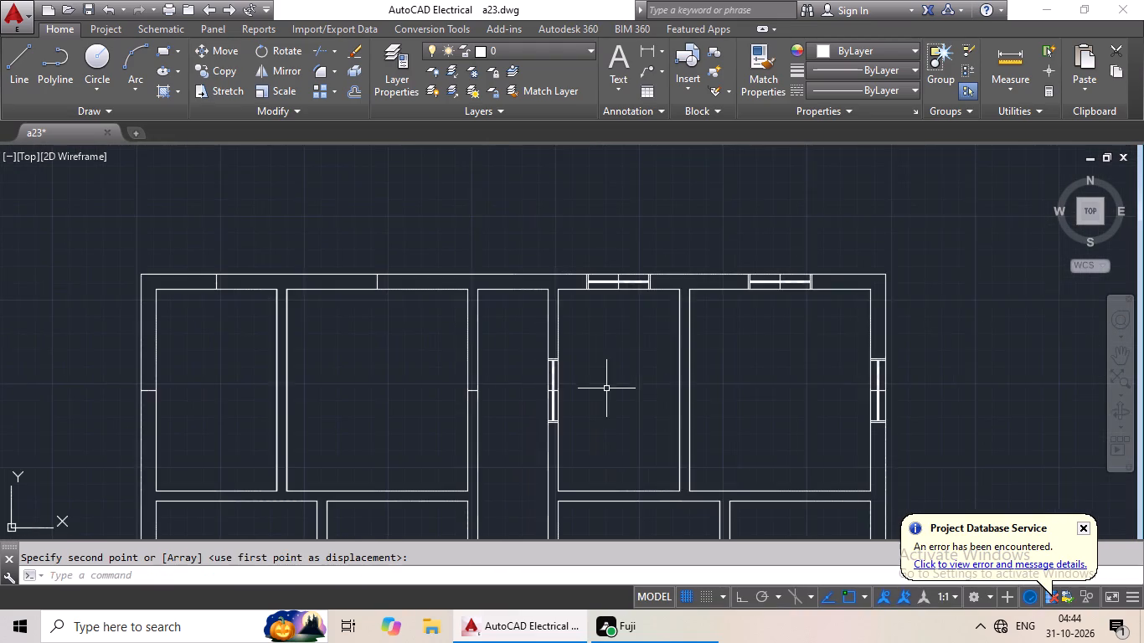
scroll(654, 391, "down", 2)
middle_click_drag(672, 394, 502, 375)
middle_click_drag(788, 419, 550, 383)
middle_click_drag(720, 394, 571, 302)
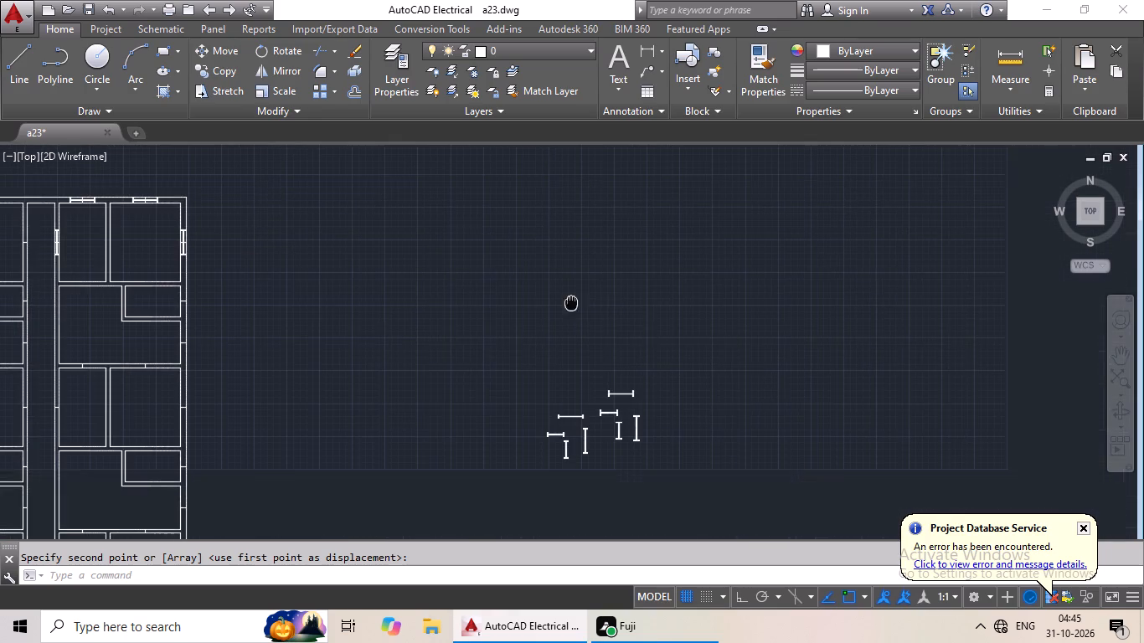
scroll(626, 393, "up", 4)
left_click_drag(573, 367, 602, 457)
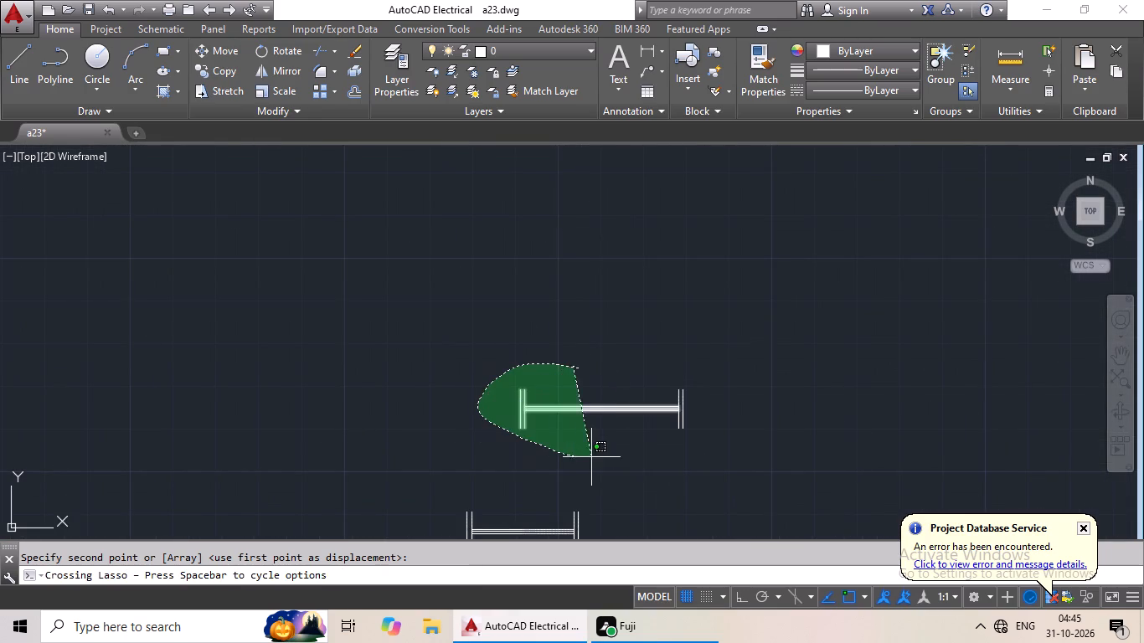
left_click_drag(602, 457, 766, 389)
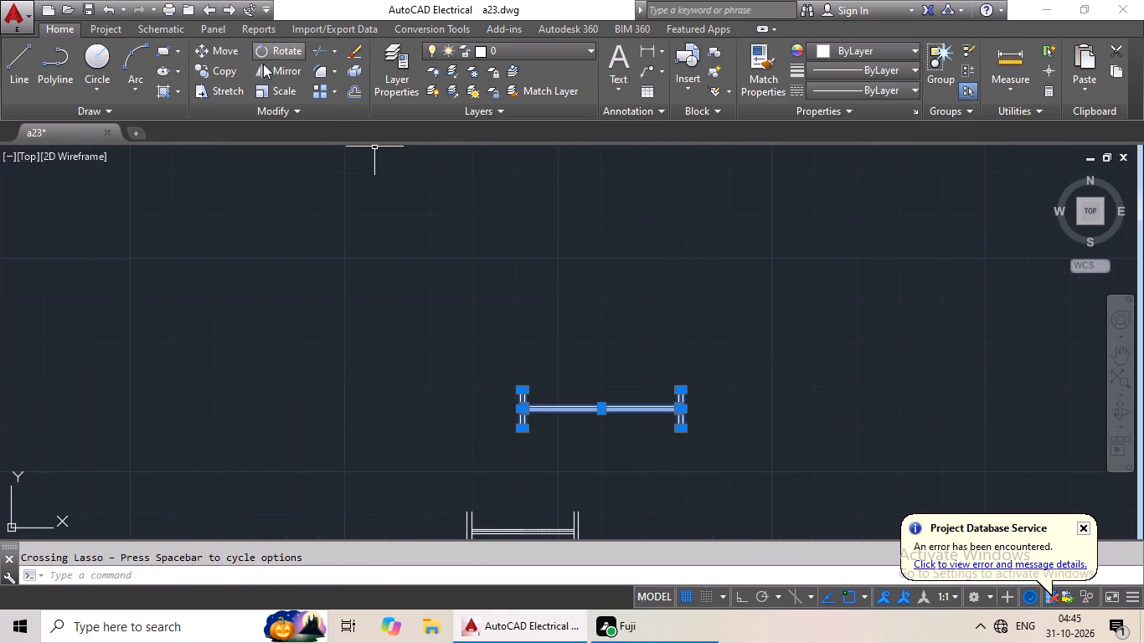
left_click(214, 68)
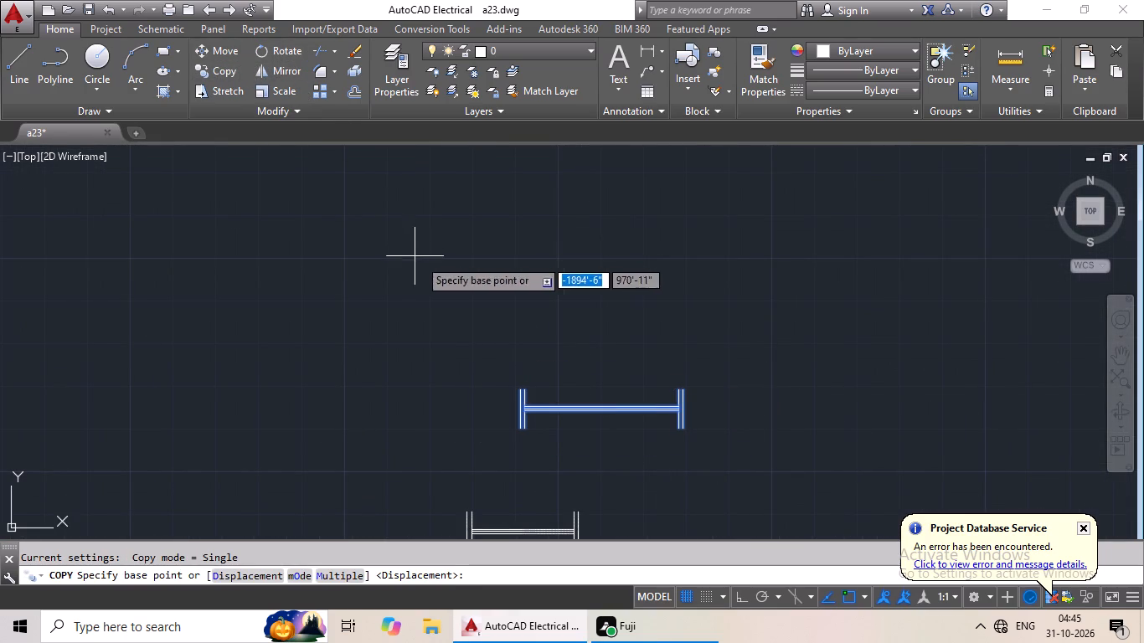
scroll(611, 404, "up", 4)
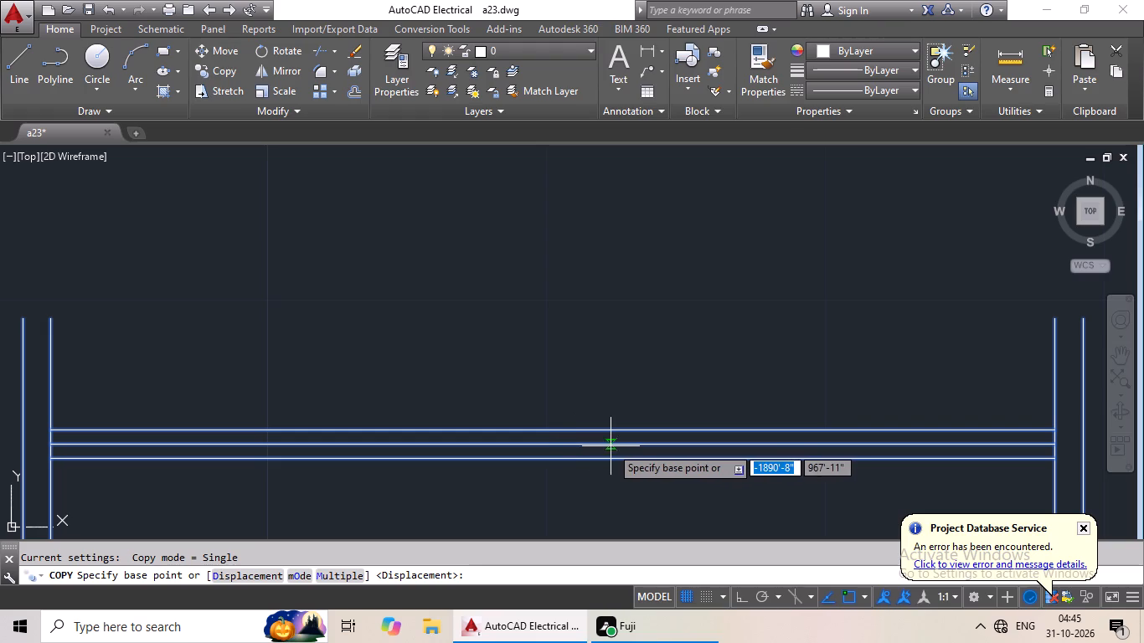
left_click(551, 443)
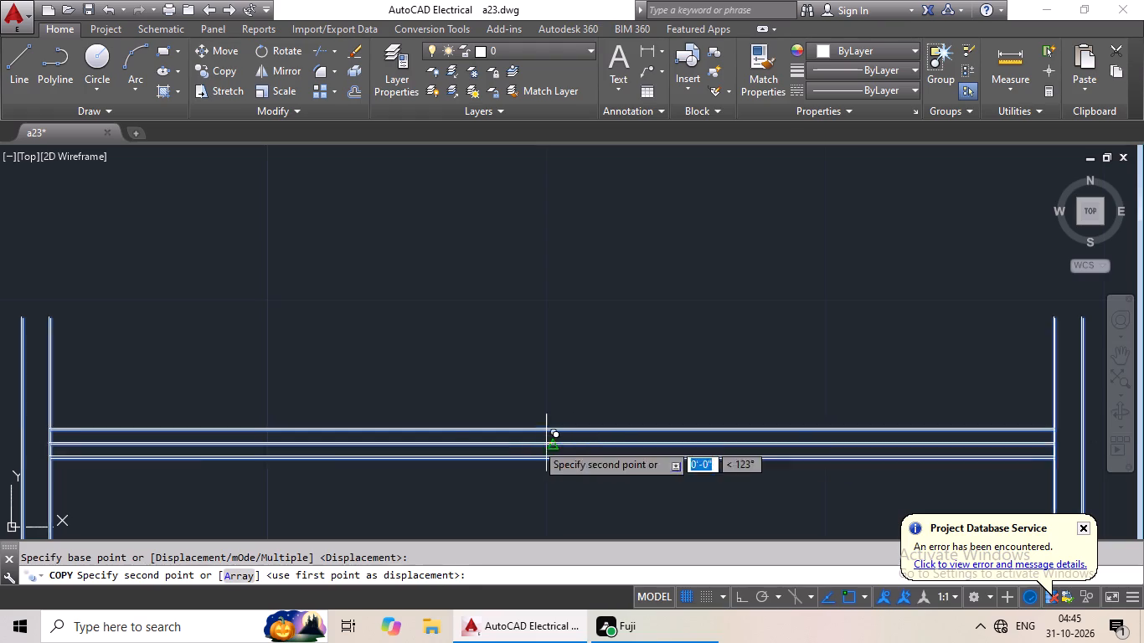
scroll(443, 443, "down", 4)
middle_click_drag(437, 444, 747, 409)
scroll(678, 429, "down", 3)
middle_click_drag(511, 455, 882, 451)
scroll(517, 455, "down", 3)
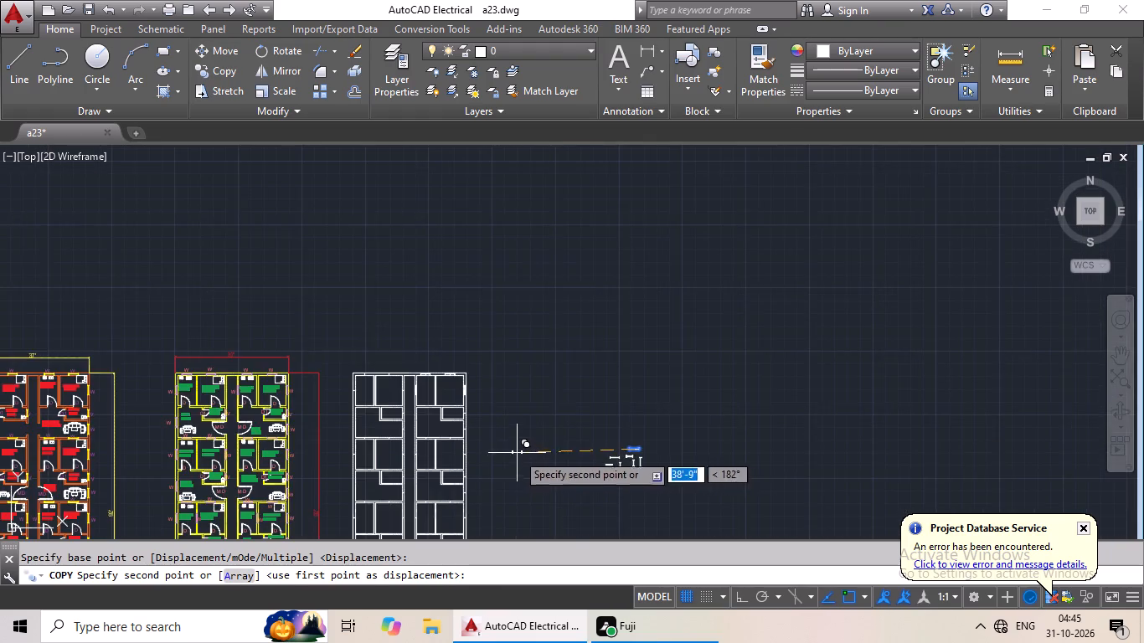
middle_click_drag(541, 453, 673, 450)
scroll(525, 373, "up", 8)
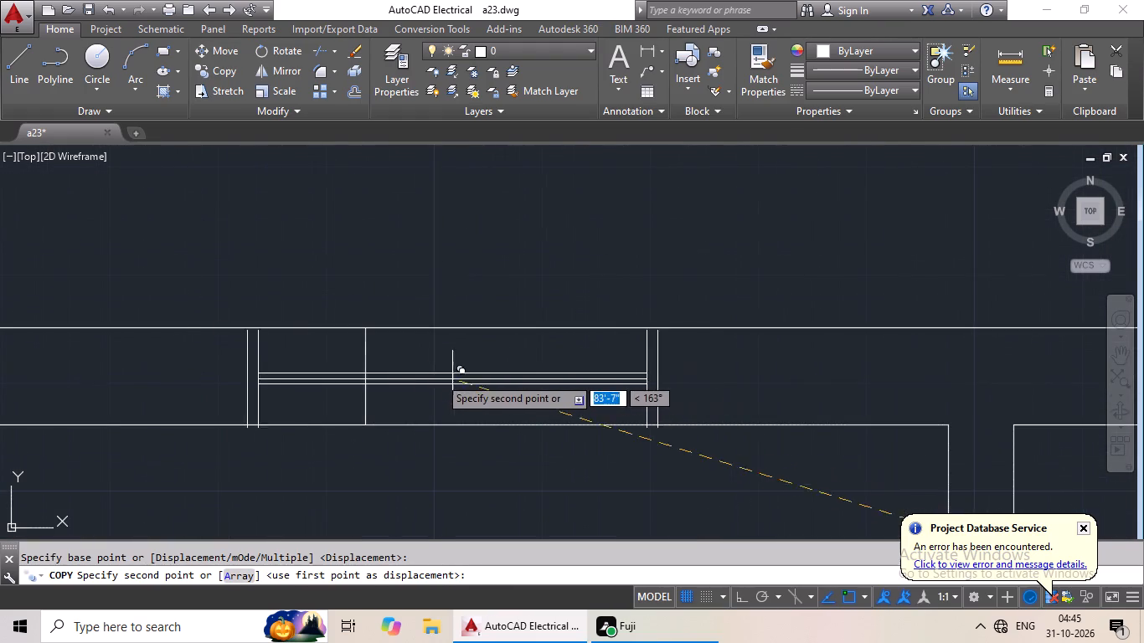
left_click(367, 379)
Copy the horizontal 3' window symbol with longer end lines by its midpoint onto the top-wall marker line of the narrower corner room.
scroll(600, 391, "down", 2)
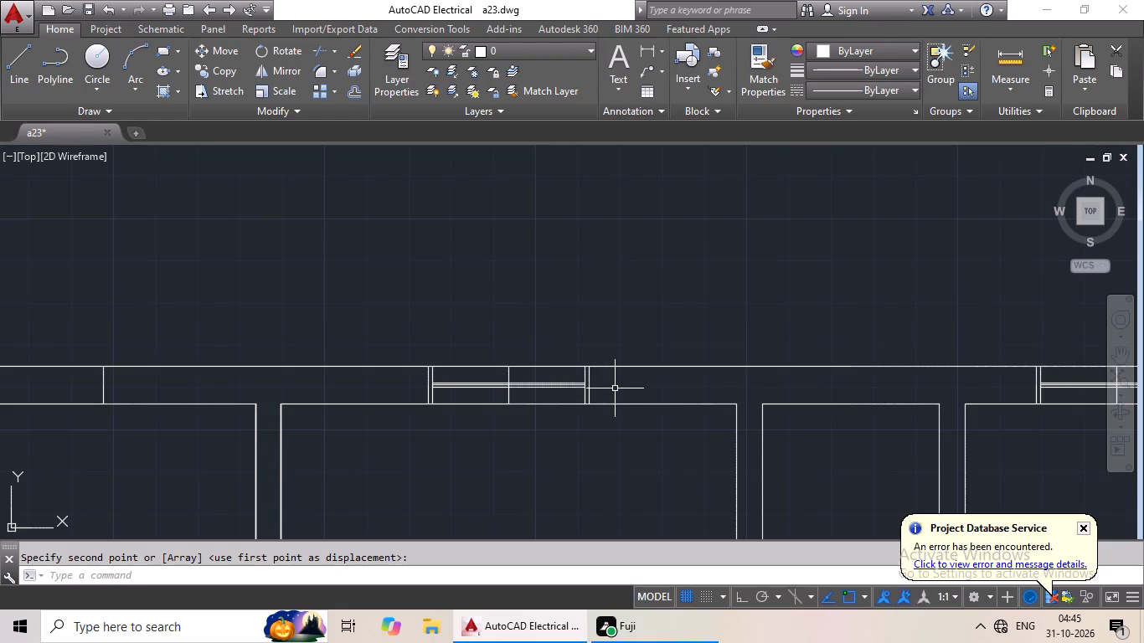
scroll(703, 383, "down", 4)
middle_click_drag(716, 390, 617, 337)
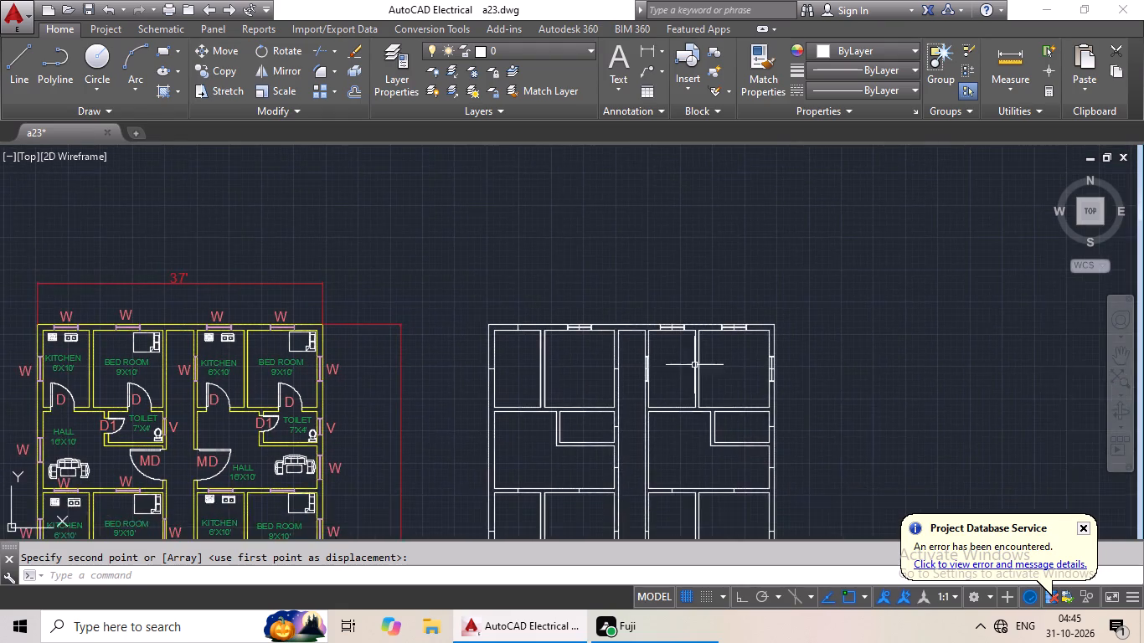
middle_click_drag(698, 365, 612, 312)
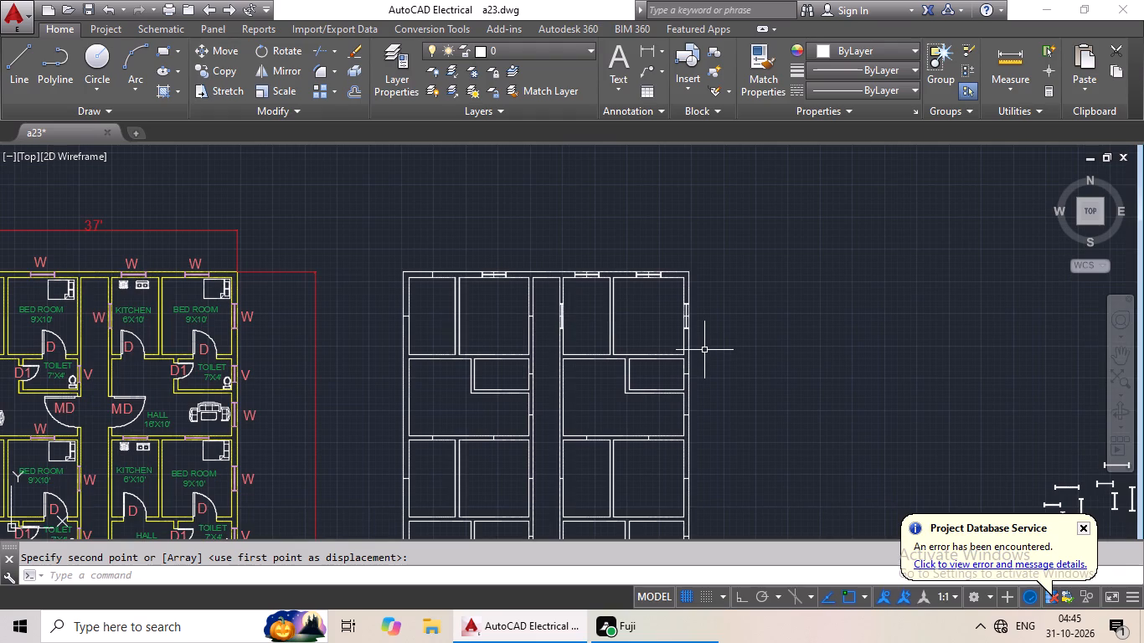
scroll(758, 337, "down", 1)
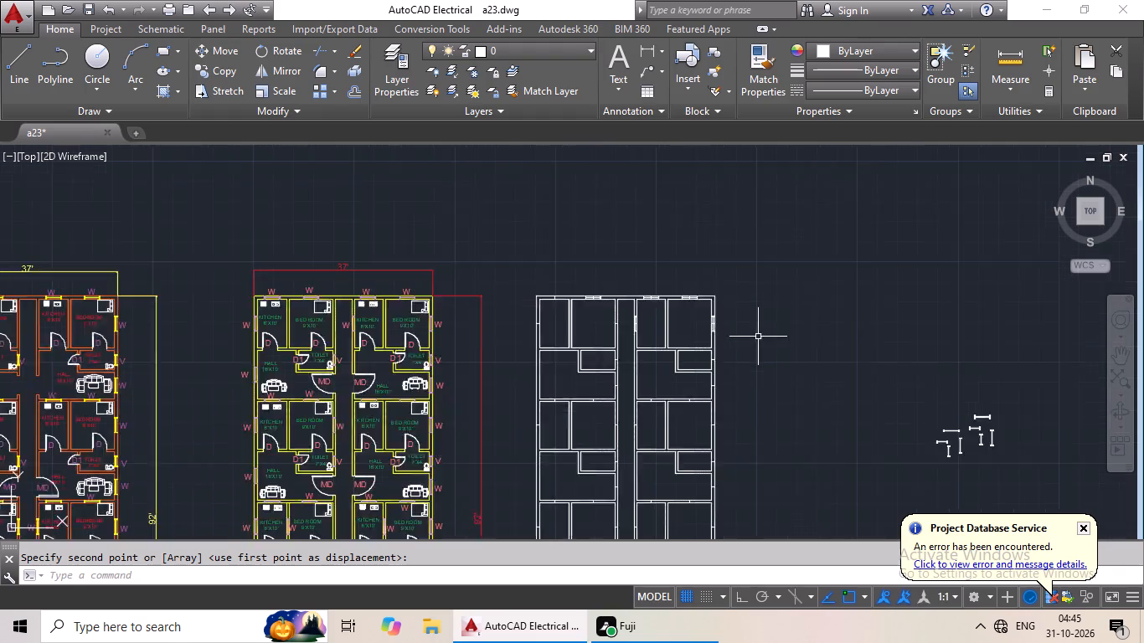
scroll(758, 337, "down", 1)
scroll(846, 351, "down", 1)
middle_click_drag(848, 352, 738, 335)
middle_click_drag(871, 372, 778, 347)
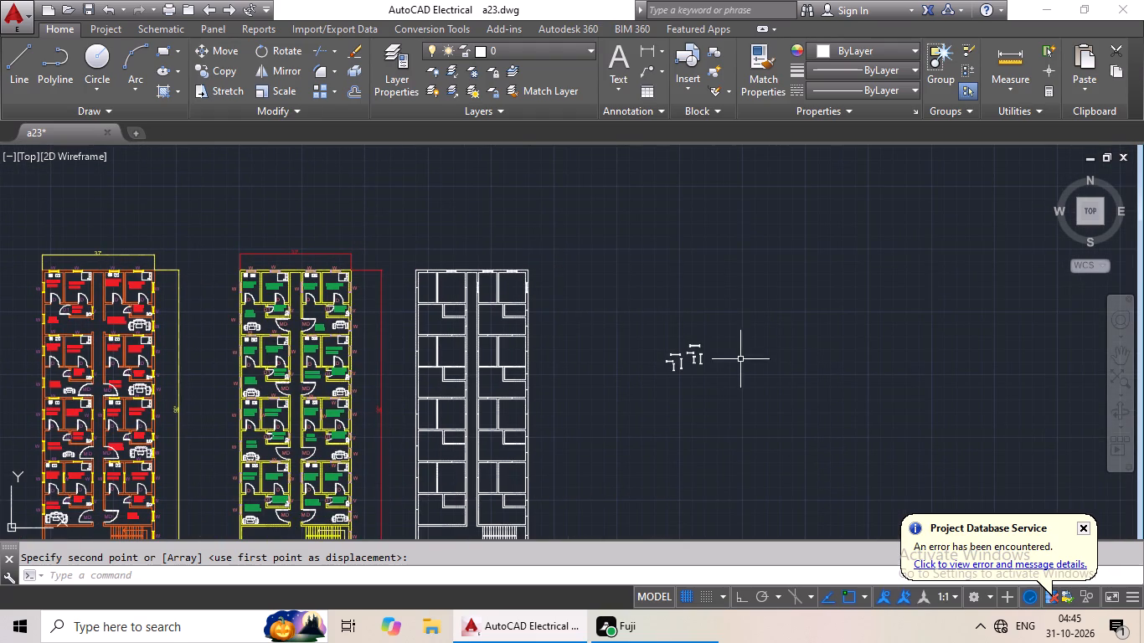
scroll(706, 358, "up", 3)
middle_click_drag(668, 339, 637, 387)
scroll(707, 338, "down", 2)
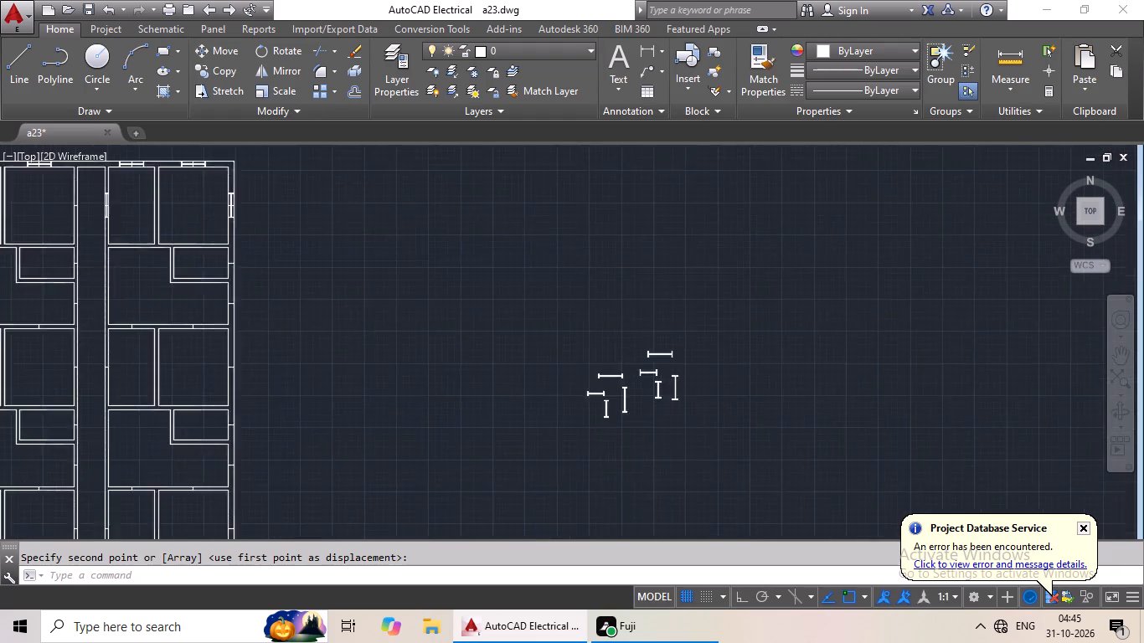
middle_click_drag(716, 329, 693, 358)
scroll(660, 379, "up", 6)
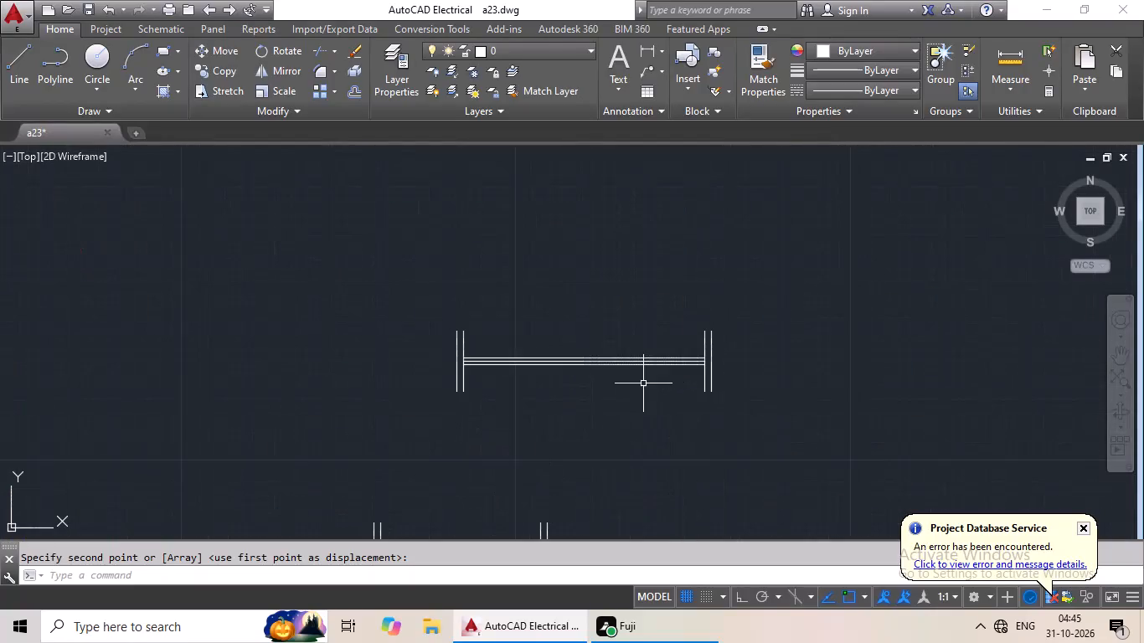
left_click_drag(591, 278, 785, 340)
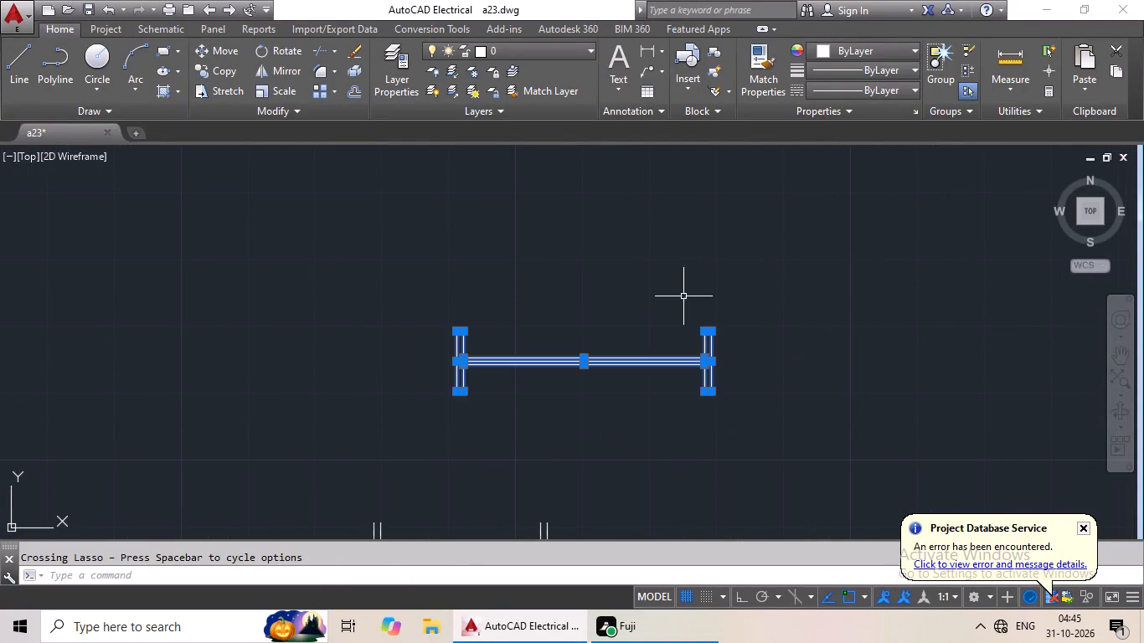
left_click(232, 76)
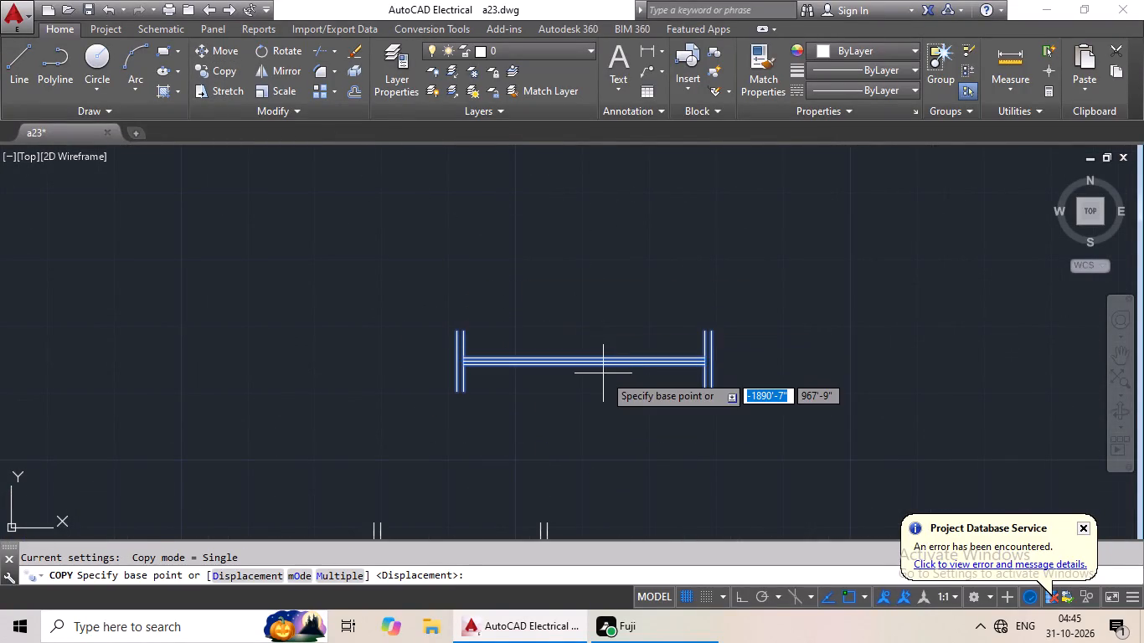
scroll(604, 374, "up", 3)
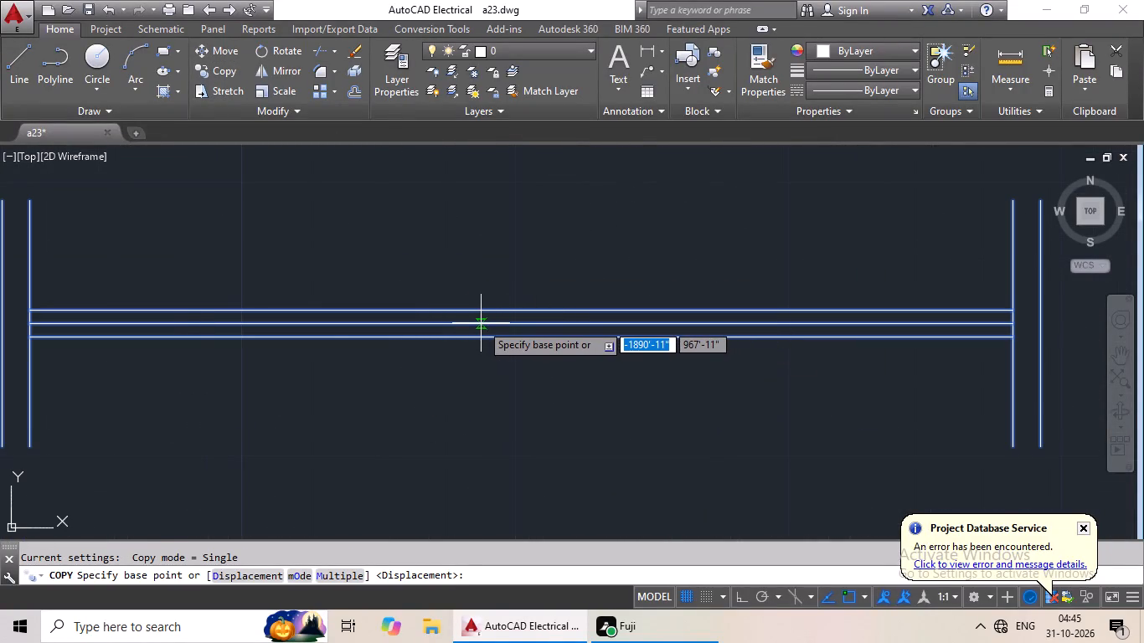
scroll(483, 323, "down", 1)
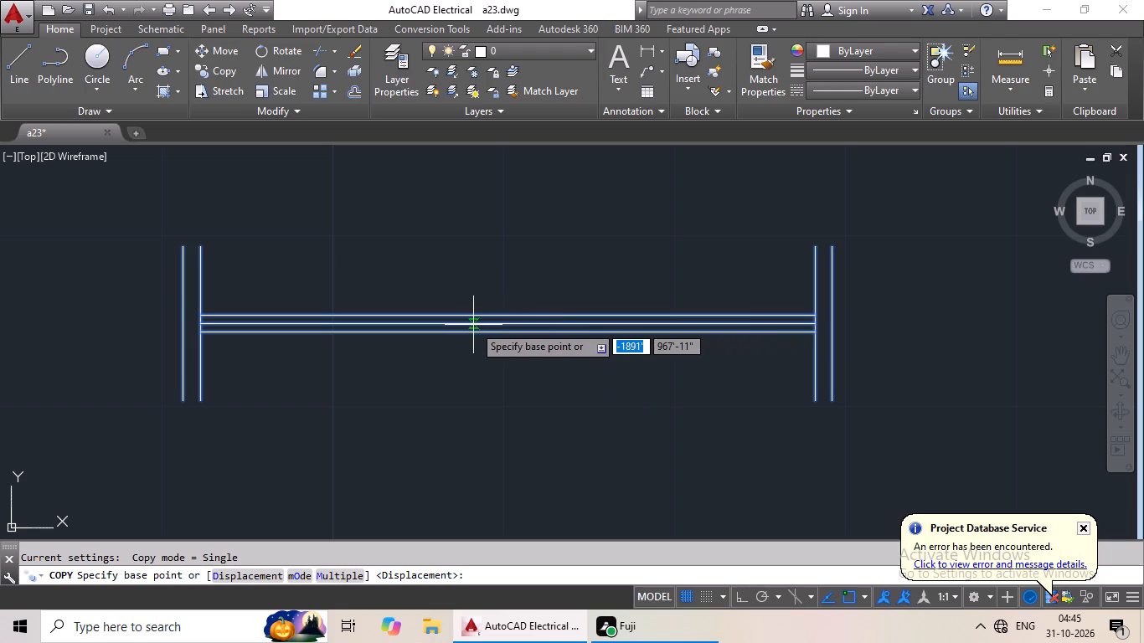
scroll(473, 325, "down", 2)
scroll(512, 333, "up", 5)
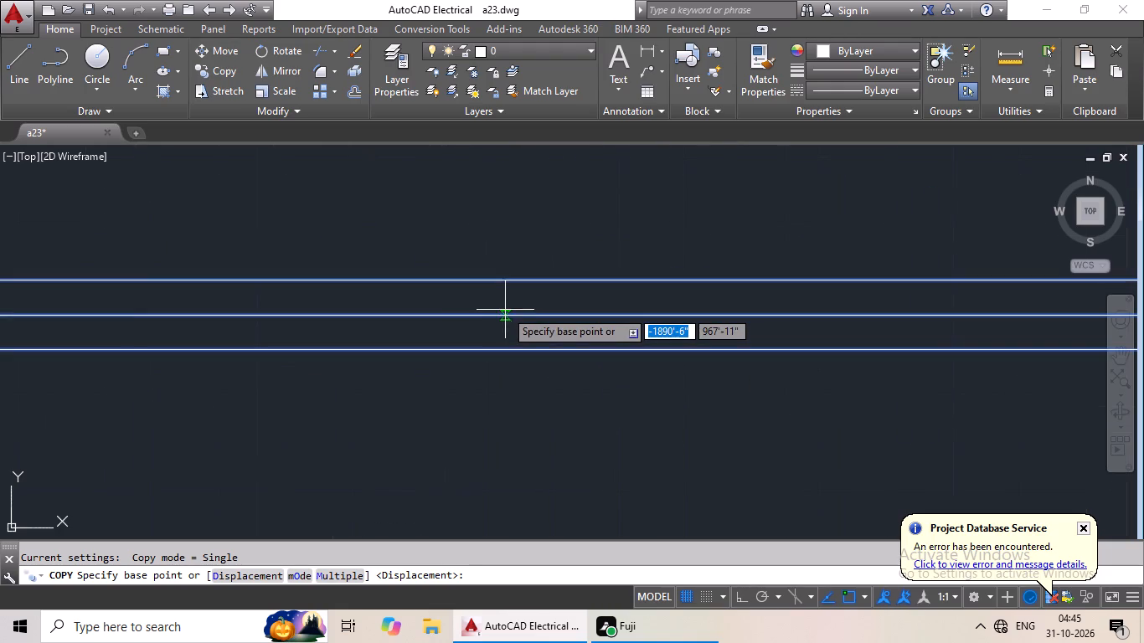
scroll(406, 311, "down", 1)
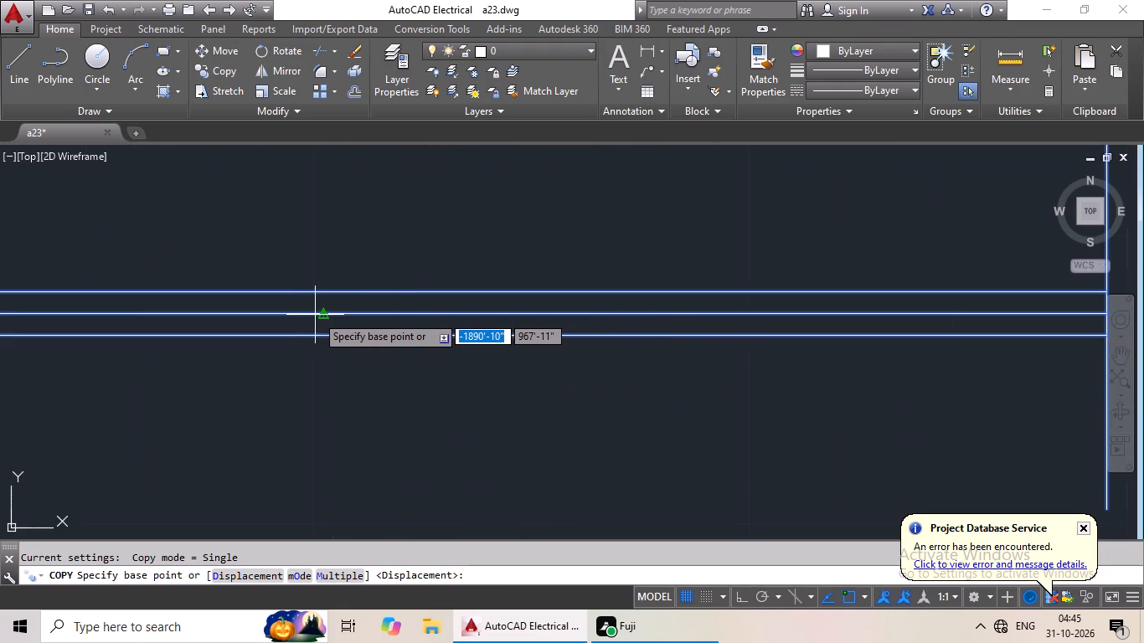
left_click(322, 313)
scroll(317, 324, "down", 4)
middle_click_drag(268, 372, 597, 358)
scroll(432, 406, "down", 2)
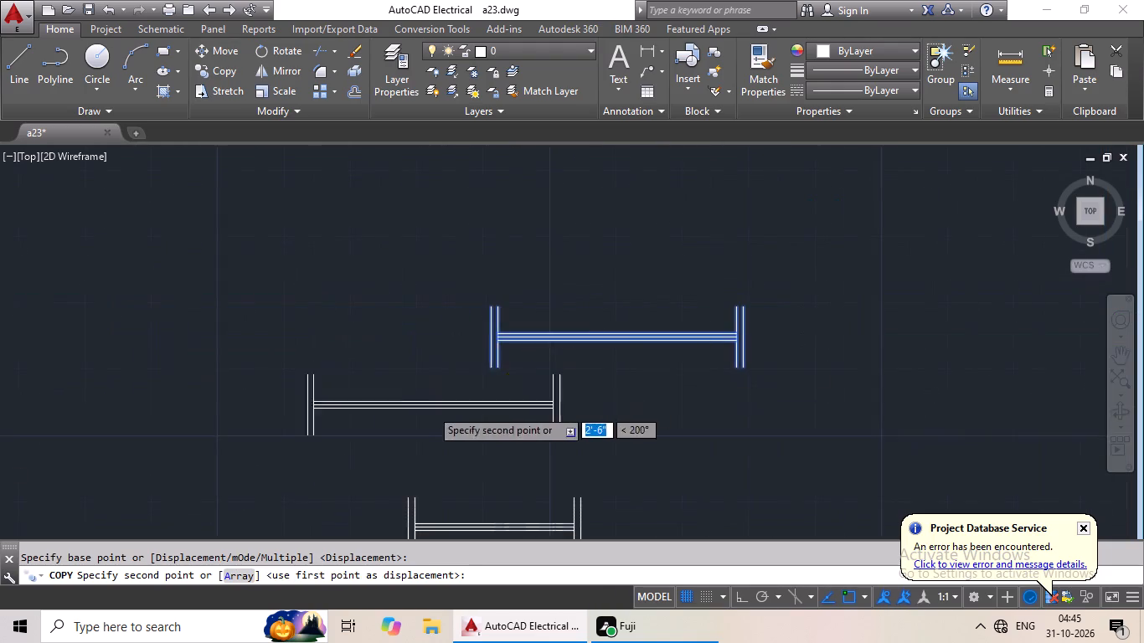
middle_click_drag(422, 419, 687, 358)
scroll(441, 384, "down", 2)
middle_click_drag(404, 388, 697, 394)
scroll(531, 398, "down", 2)
middle_click_drag(529, 400, 742, 479)
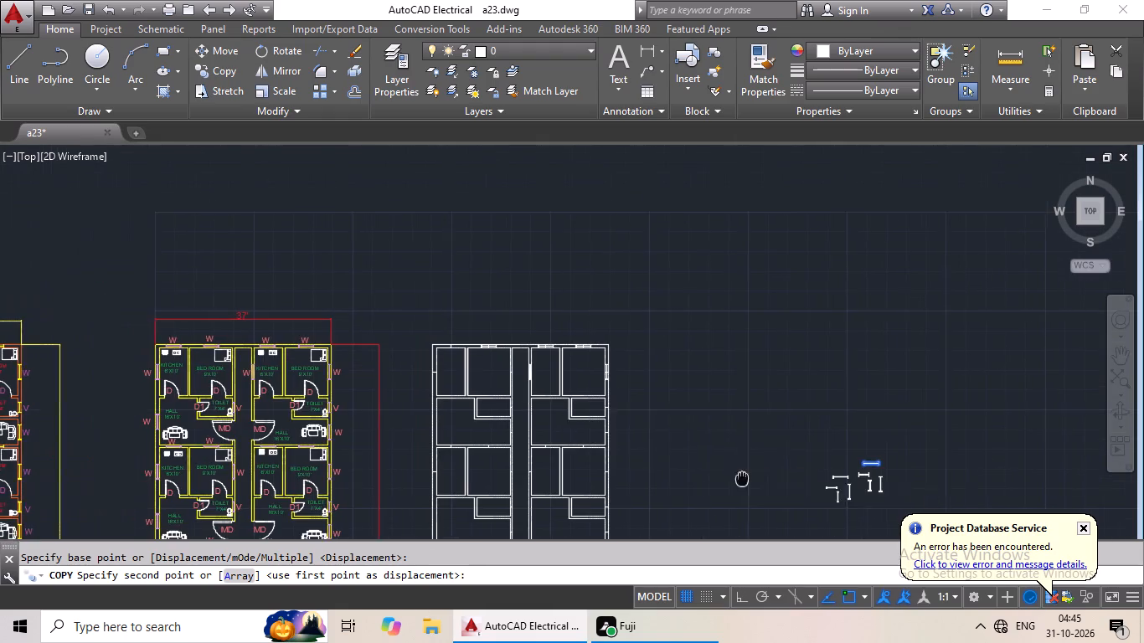
scroll(460, 346, "up", 6)
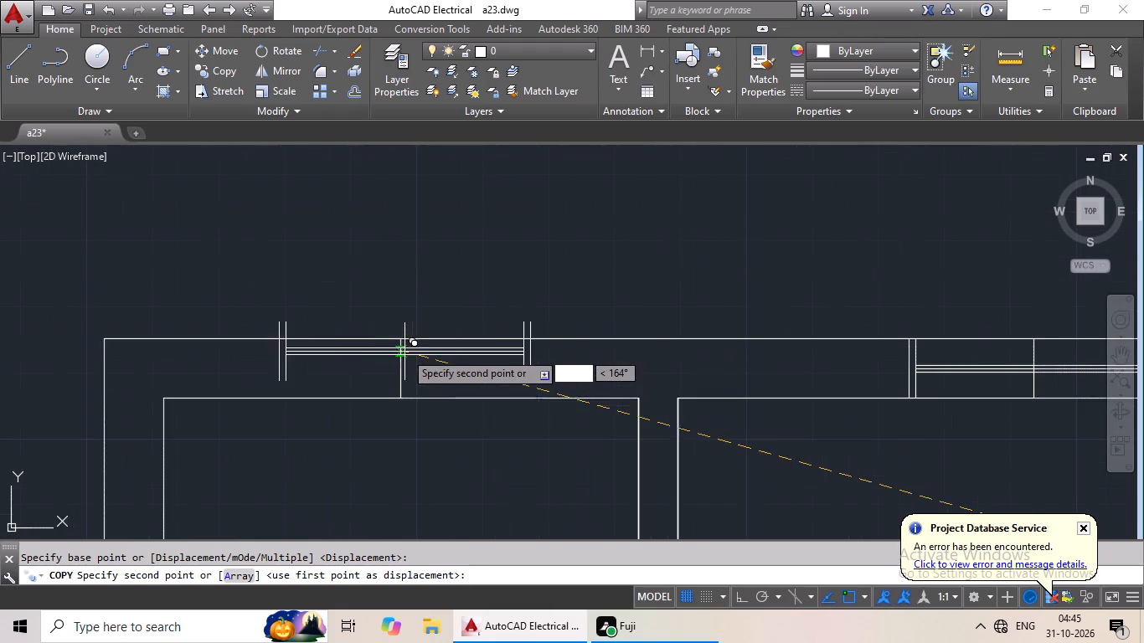
scroll(404, 372, "up", 1)
left_click(404, 372)
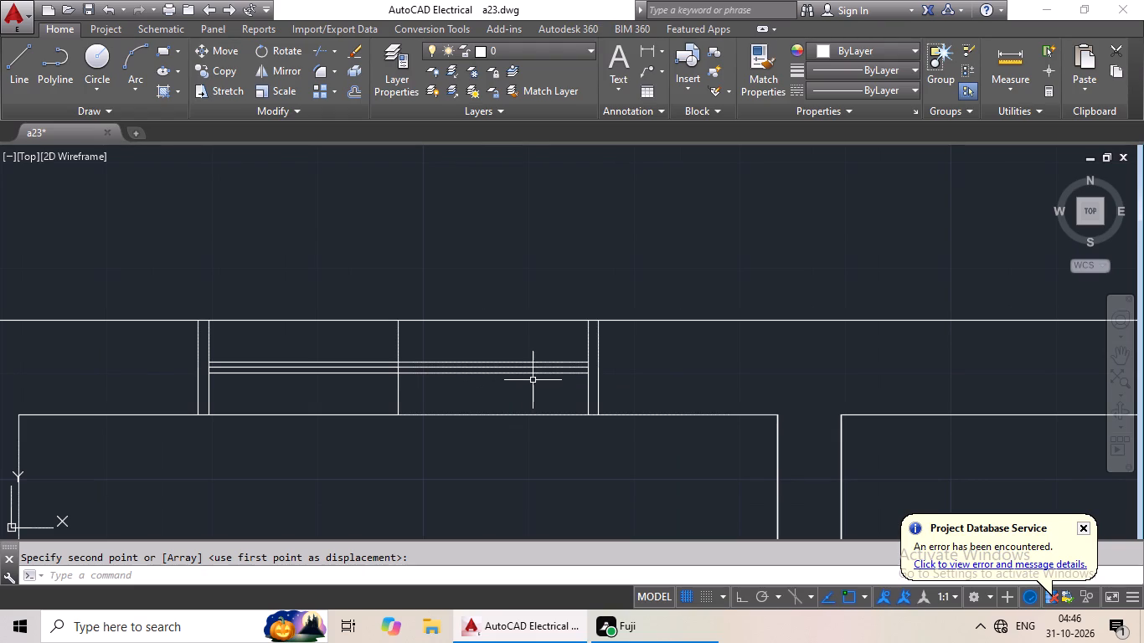
Copy the vertical 3' window symbol with longer end lines by its midpoint onto the marker line in that corner room's outer side wall.
scroll(602, 381, "down", 3)
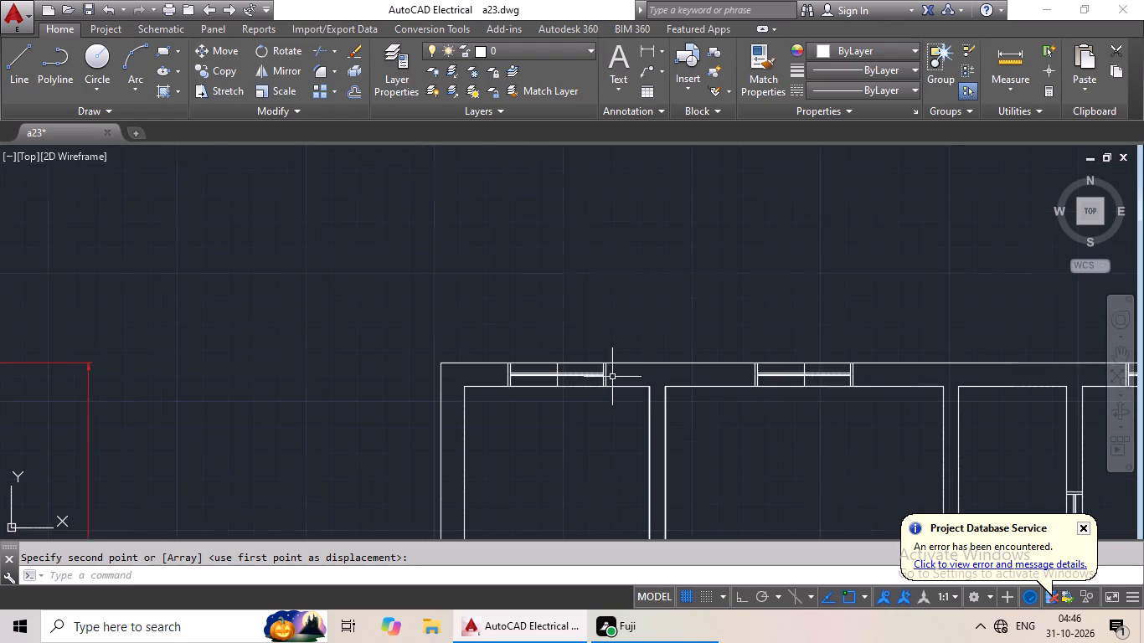
scroll(760, 376, "down", 1)
middle_click_drag(751, 414, 452, 241)
middle_click_drag(743, 296, 581, 276)
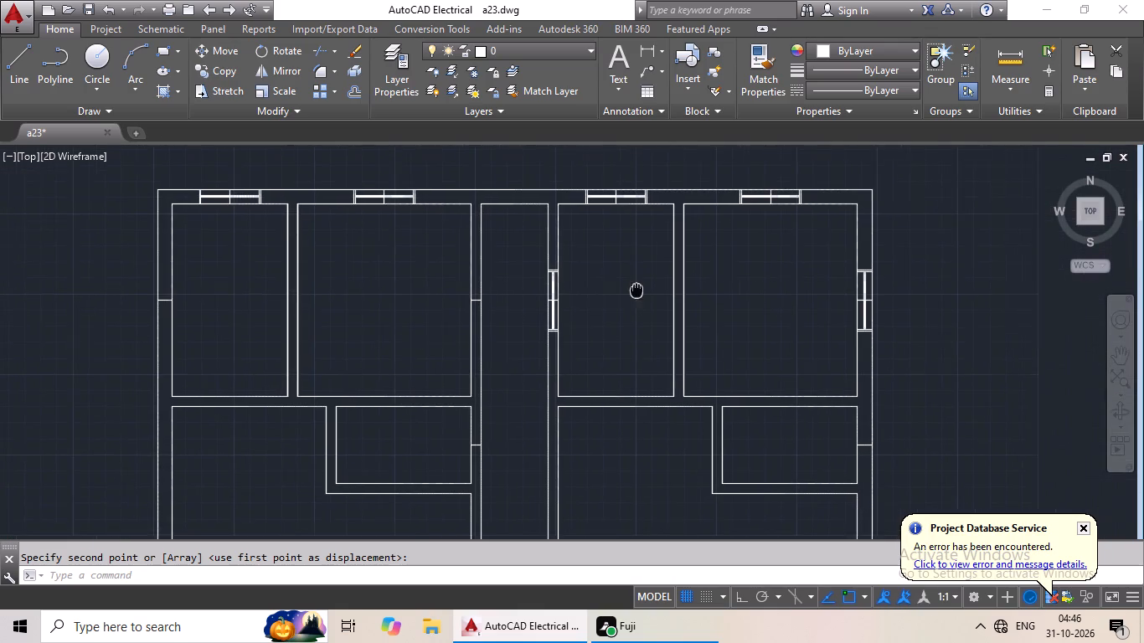
scroll(554, 282, "down", 3)
middle_click_drag(793, 327, 719, 296)
scroll(796, 389, "up", 2)
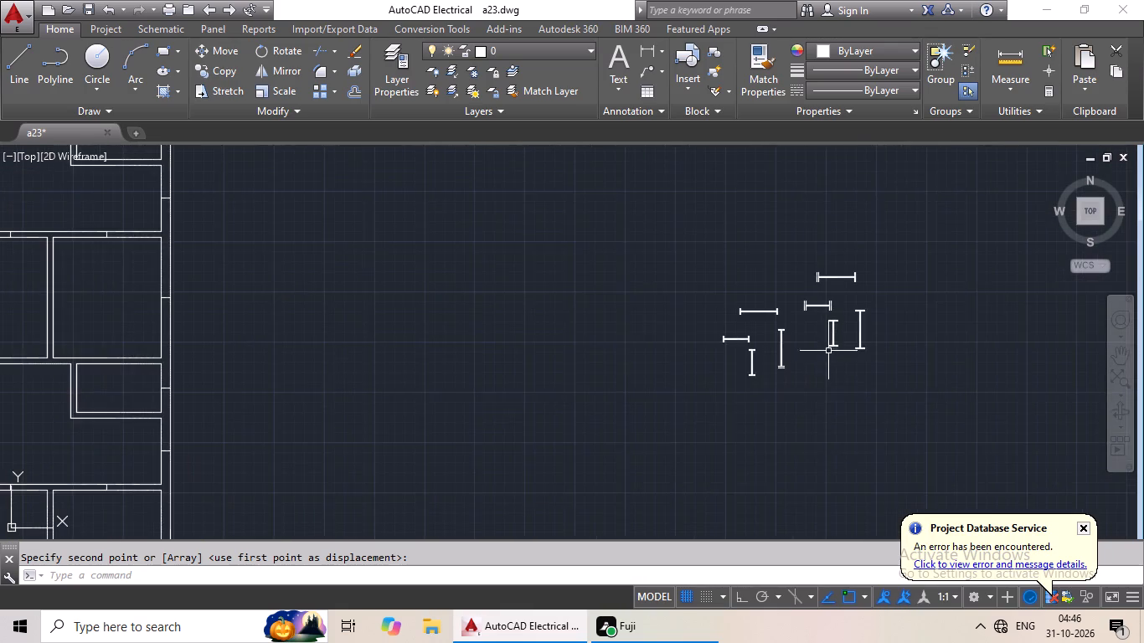
middle_click_drag(828, 347, 704, 373)
scroll(770, 351, "up", 3)
left_click_drag(702, 274, 619, 455)
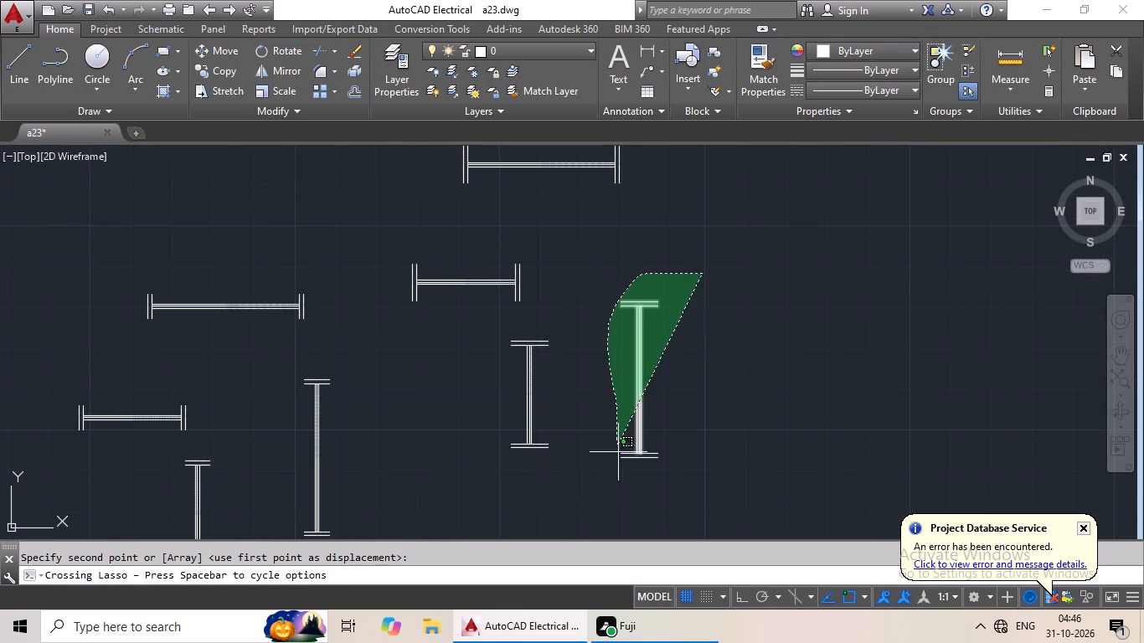
left_click_drag(619, 455, 719, 476)
left_click(226, 75)
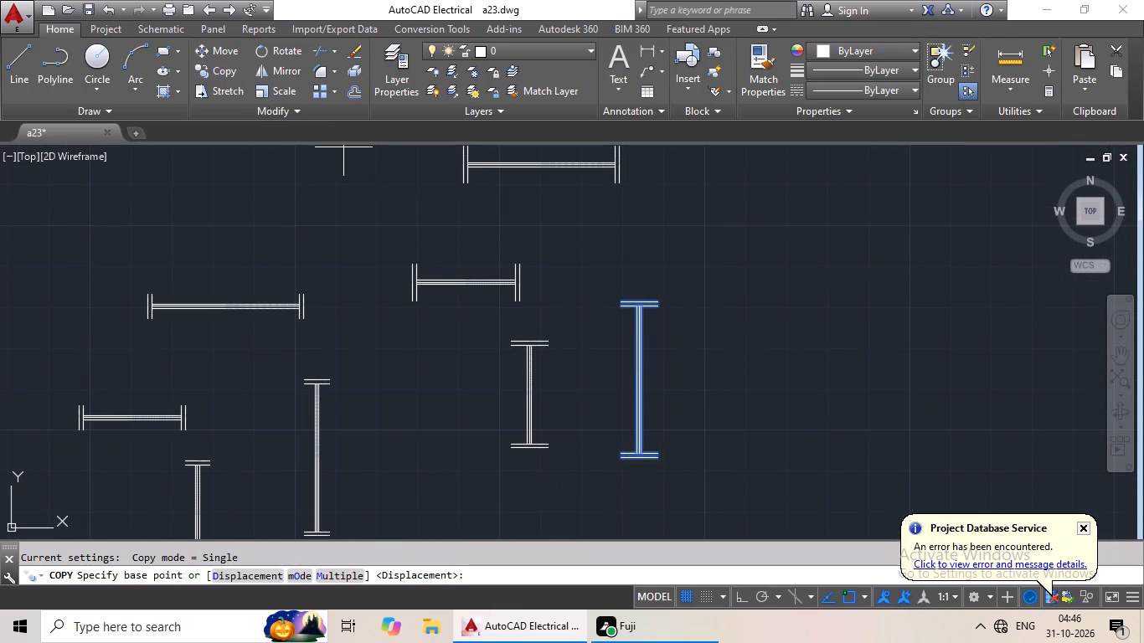
scroll(641, 378, "up", 3)
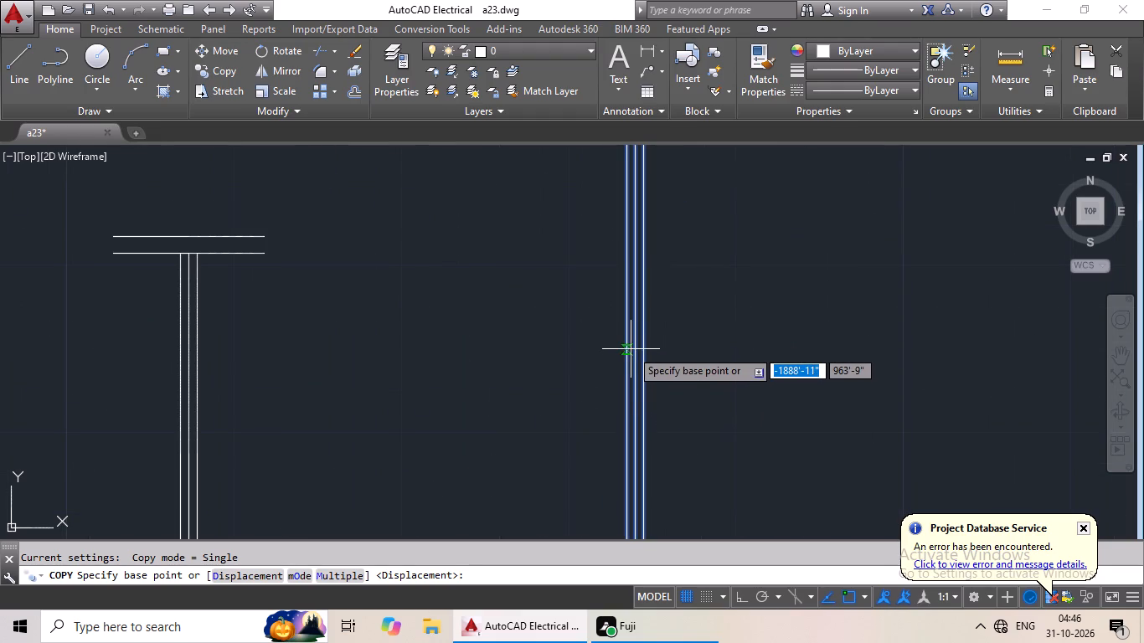
left_click_drag(633, 393, 436, 391)
scroll(307, 380, "down", 3)
middle_click_drag(307, 381, 605, 330)
middle_click_drag(28, 333, 482, 361)
scroll(353, 373, "down", 2)
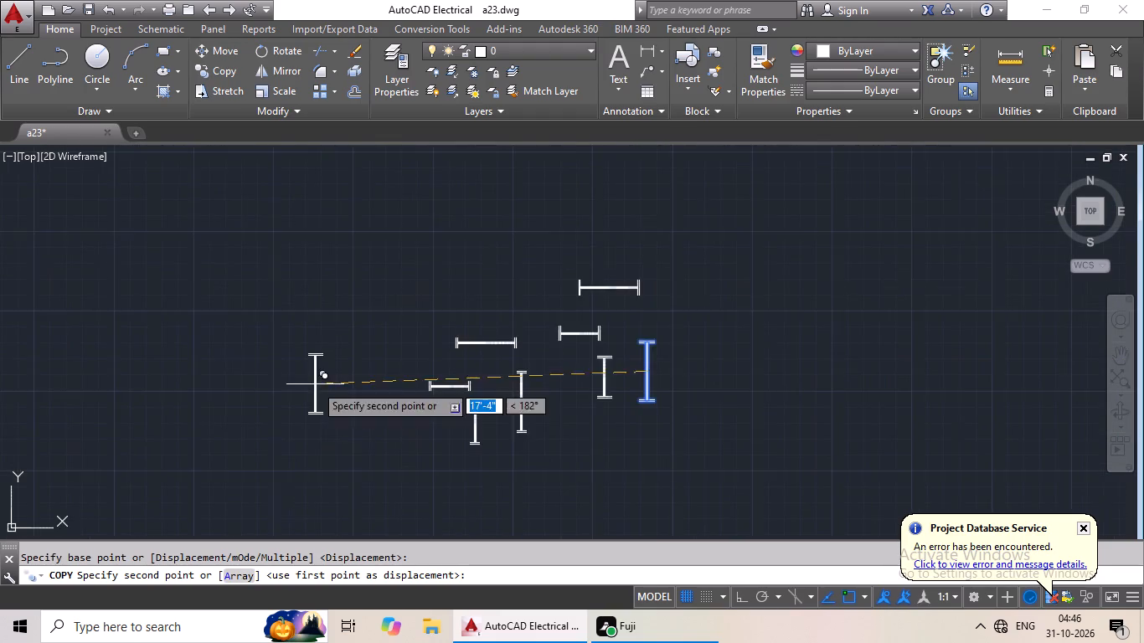
middle_click_drag(315, 384, 613, 383)
middle_click_drag(341, 339, 618, 387)
scroll(320, 324, "down", 2)
middle_click_drag(291, 317, 575, 419)
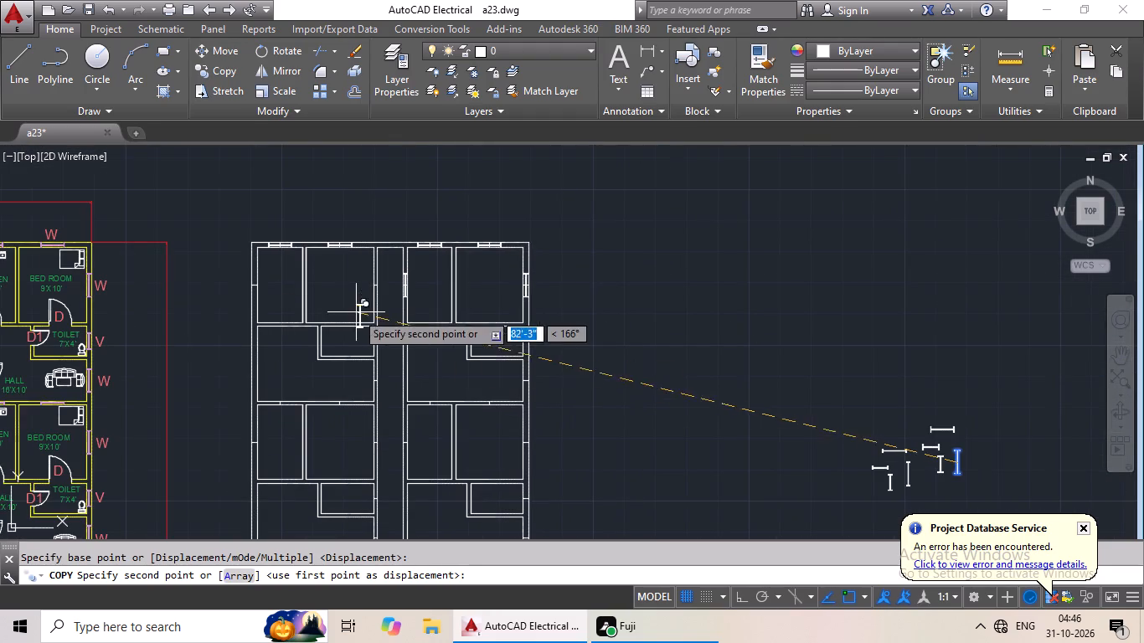
scroll(248, 291, "up", 4)
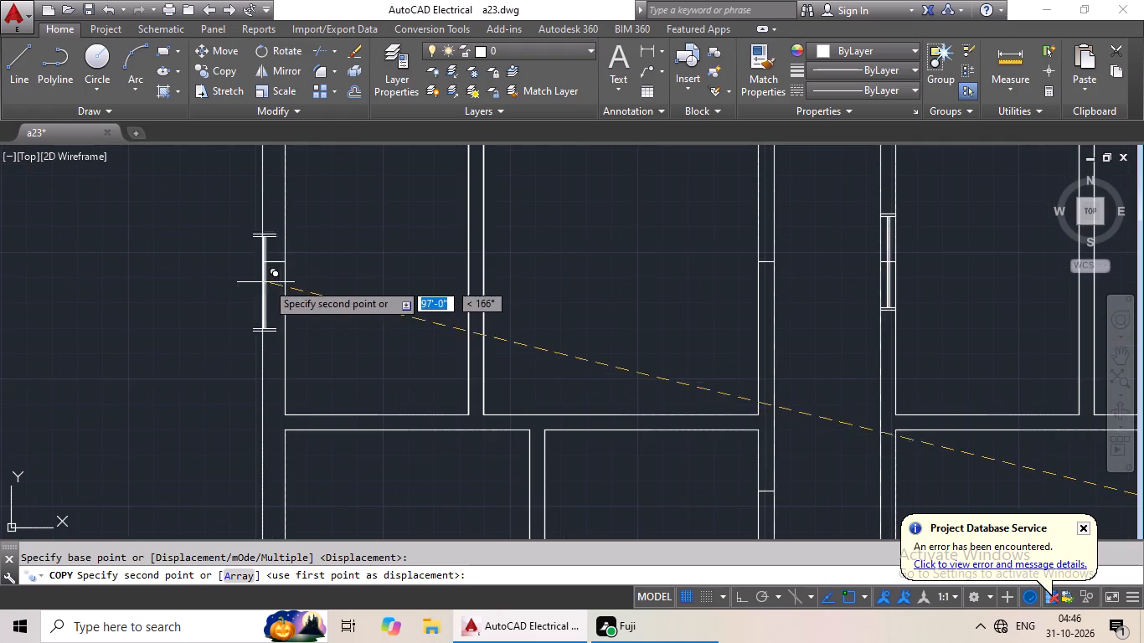
scroll(269, 278, "up", 3)
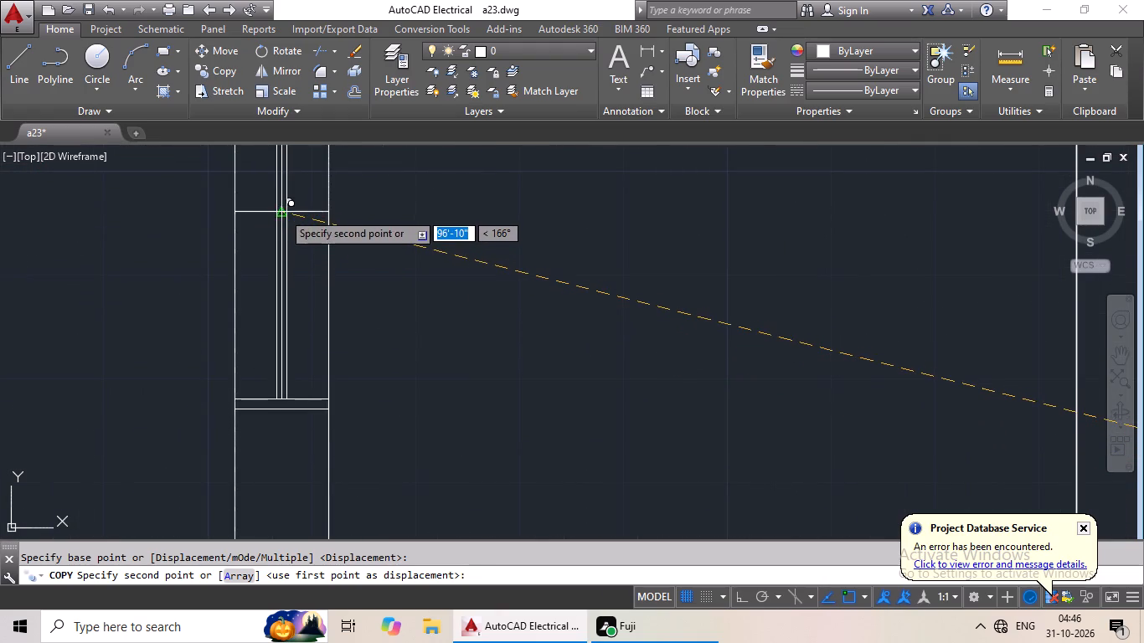
left_click(282, 212)
Copy the vertical 3' window symbol with shorter end lines by its midpoint onto the corridor-side wall marker of the wider top room west of the corridor.
scroll(448, 226, "down", 3)
middle_click_drag(491, 246, 230, 265)
scroll(376, 260, "down", 2)
middle_click_drag(414, 269, 182, 271)
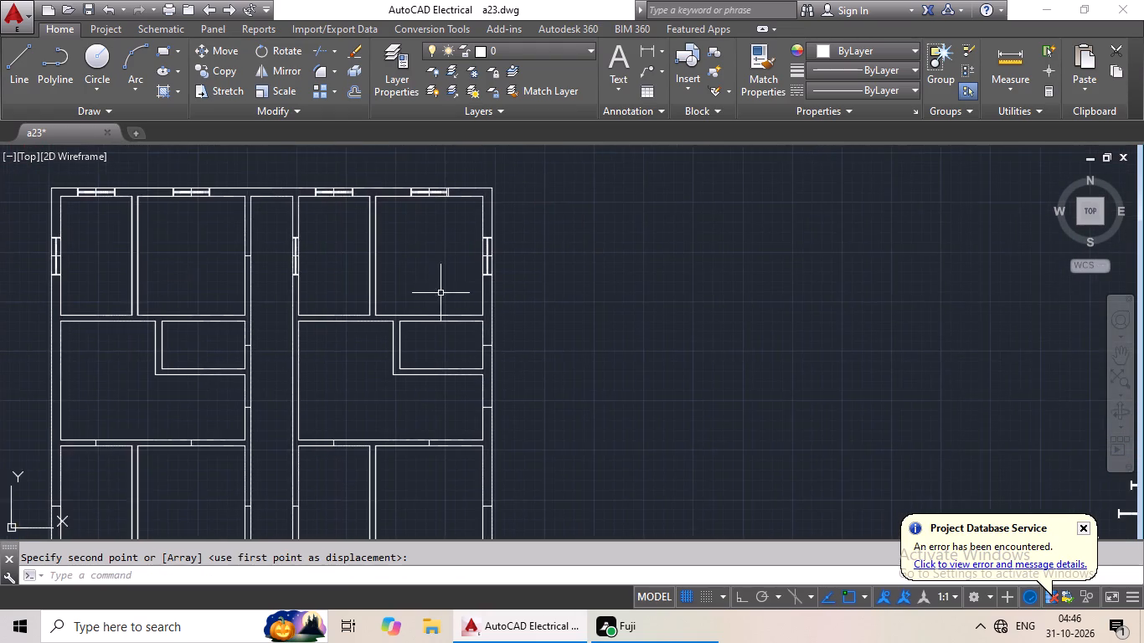
scroll(611, 302, "down", 1)
middle_click_drag(693, 319, 350, 296)
scroll(575, 447, "up", 4)
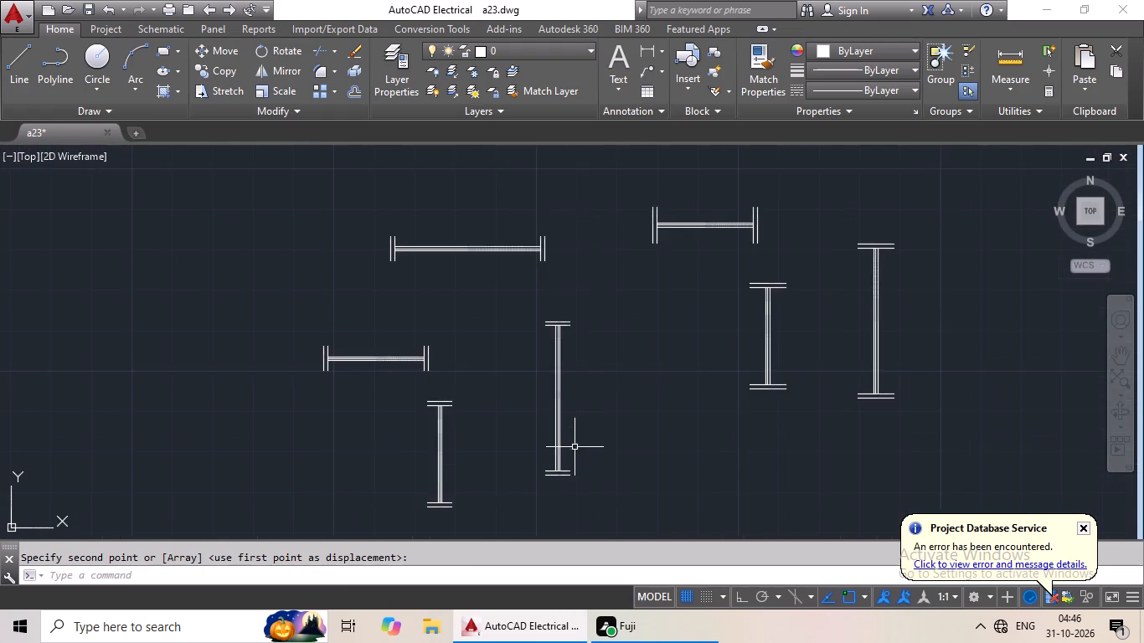
scroll(556, 411, "up", 1)
left_click_drag(605, 237, 481, 487)
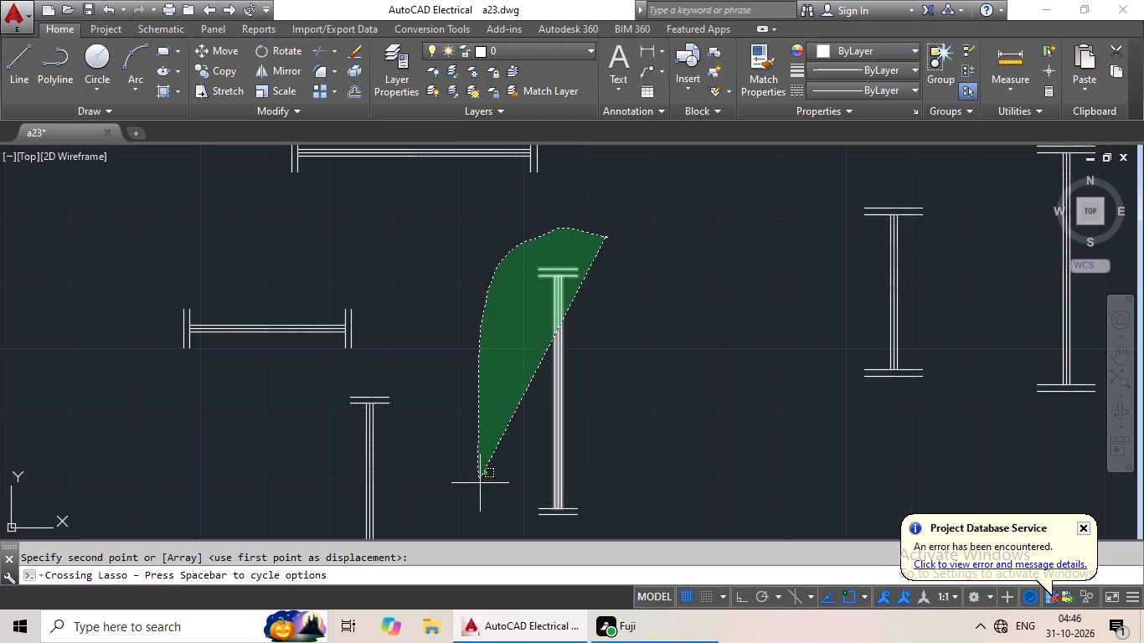
left_click_drag(481, 487, 660, 509)
left_click(205, 64)
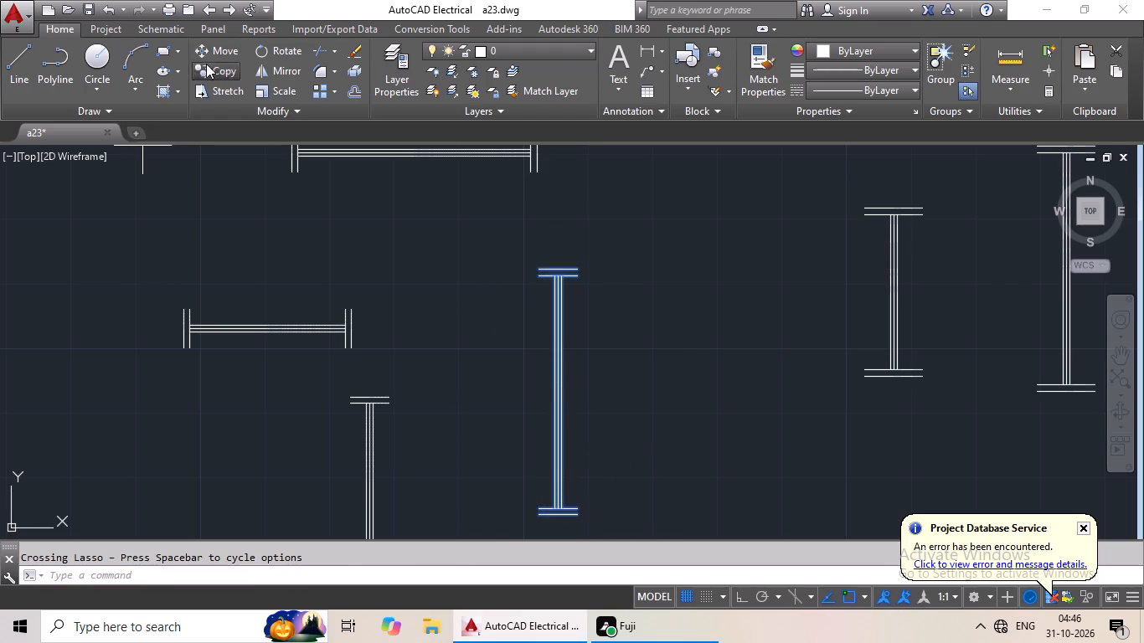
scroll(556, 395, "up", 2)
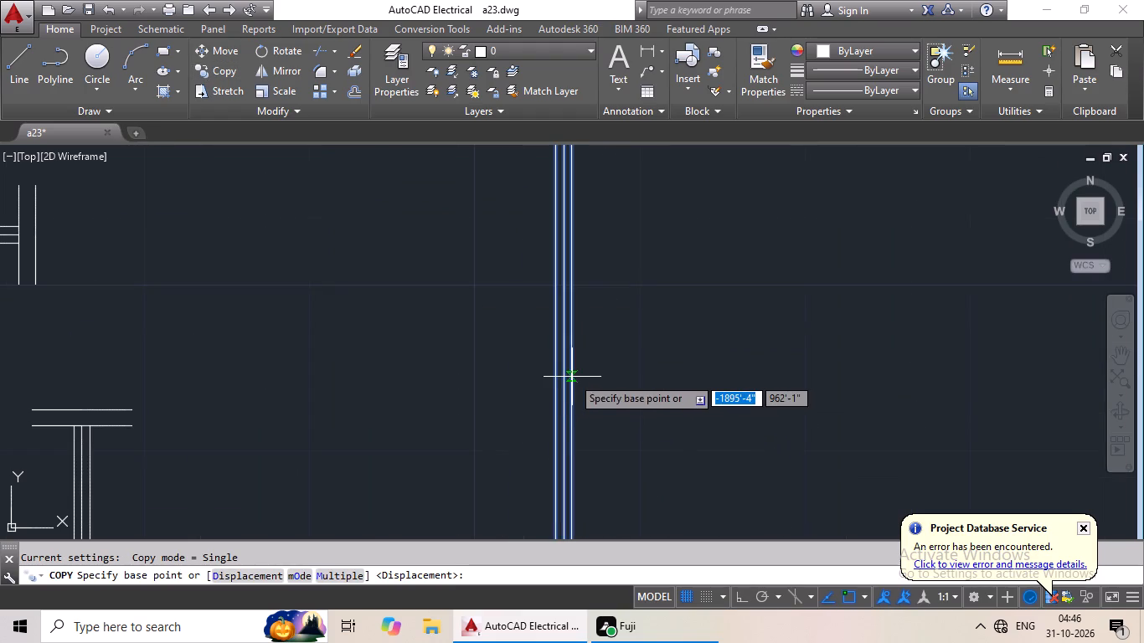
scroll(567, 379, "down", 1)
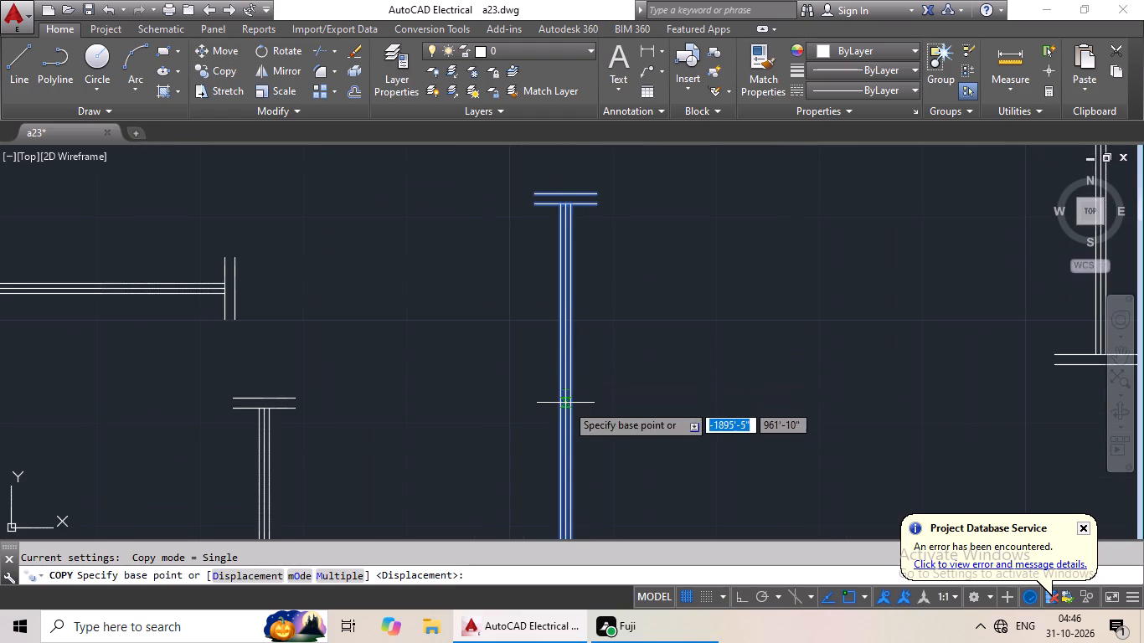
scroll(568, 391, "up", 2)
left_click_drag(557, 392, 524, 395)
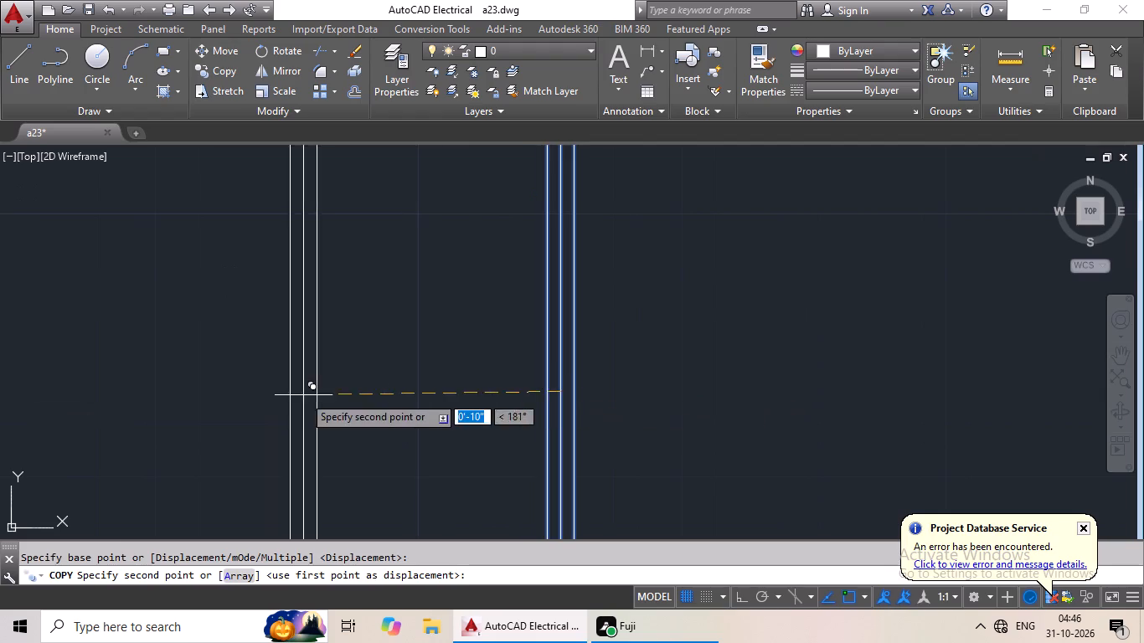
scroll(303, 395, "down", 3)
middle_click_drag(296, 399, 542, 349)
scroll(292, 373, "down", 2)
middle_click_drag(278, 383, 386, 375)
middle_click(550, 362)
scroll(303, 376, "down", 1)
middle_click_drag(304, 376, 524, 368)
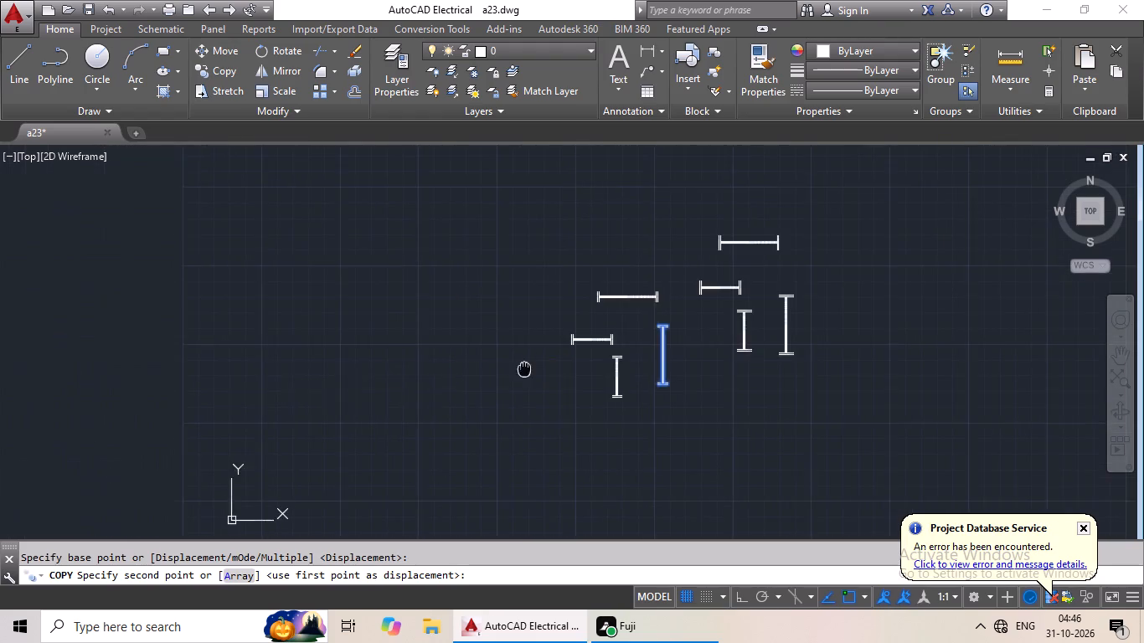
scroll(196, 383, "down", 2)
middle_click_drag(202, 383, 511, 383)
middle_click_drag(296, 349, 488, 444)
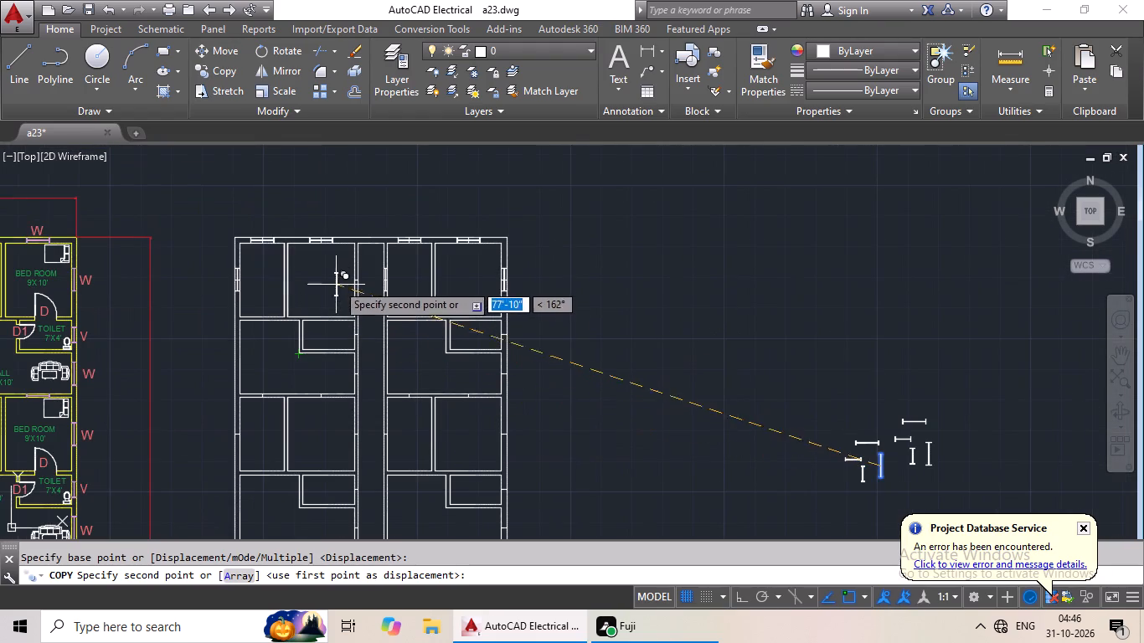
scroll(363, 274, "up", 4)
left_click(307, 307)
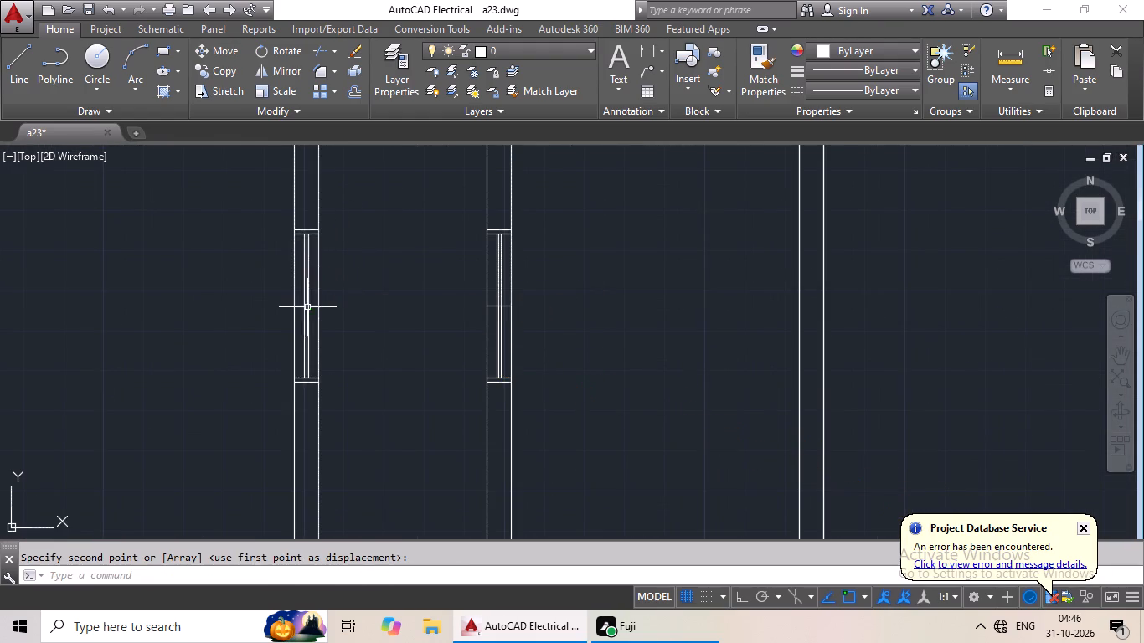
Copy the vertical 2' window symbol with longer end lines by its midpoint onto the outer-wall marker of the uppermost small room east of the corridor.
scroll(386, 301, "down", 3)
middle_click_drag(394, 348, 394, 283)
middle_click_drag(448, 358, 356, 310)
scroll(605, 363, "down", 2)
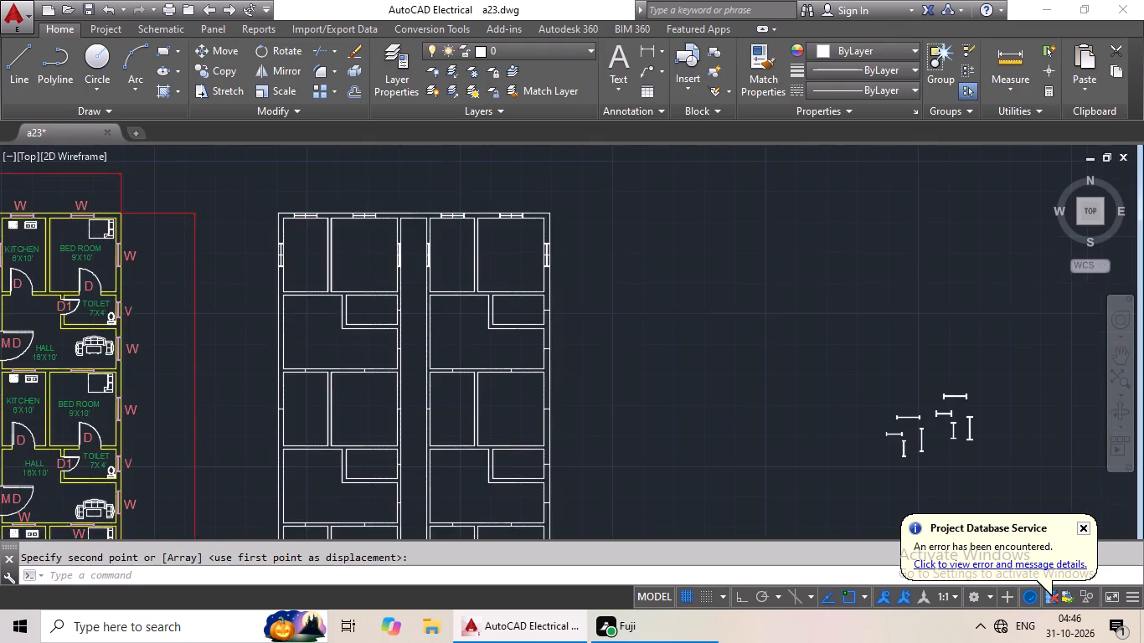
middle_click_drag(610, 379, 368, 332)
scroll(575, 352, "up", 7)
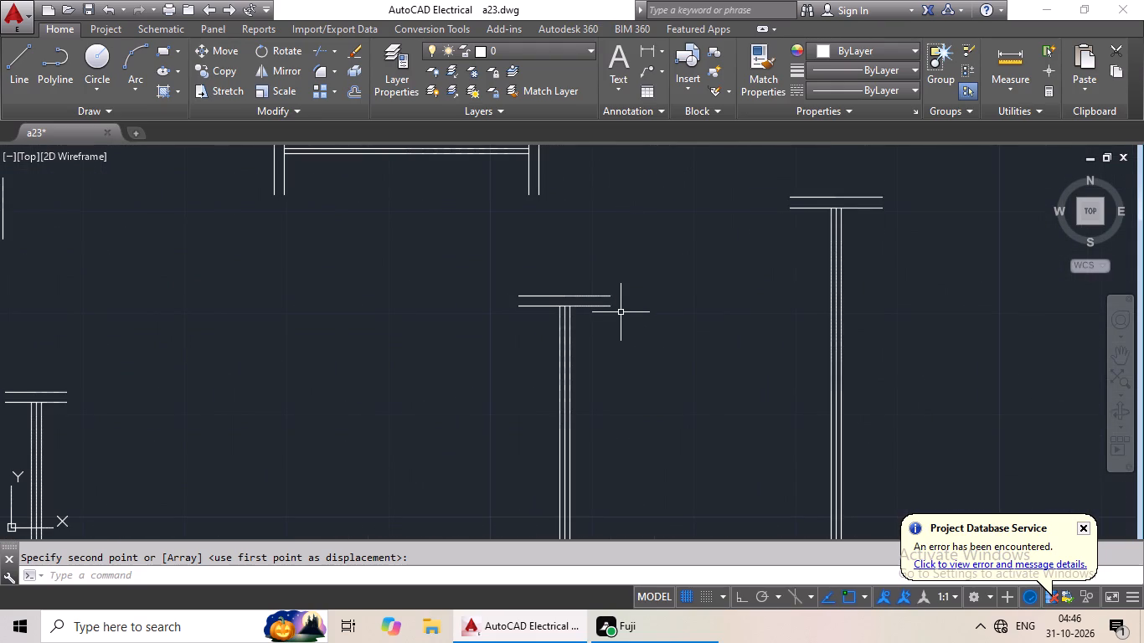
scroll(622, 316, "down", 2)
left_click_drag(642, 300, 616, 419)
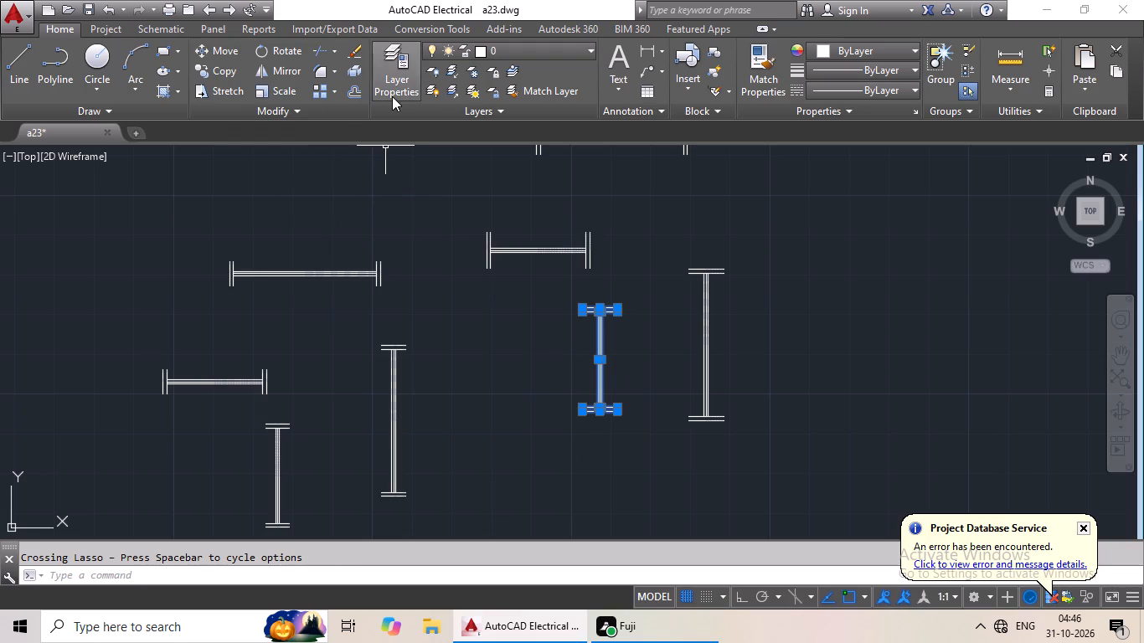
left_click(224, 68)
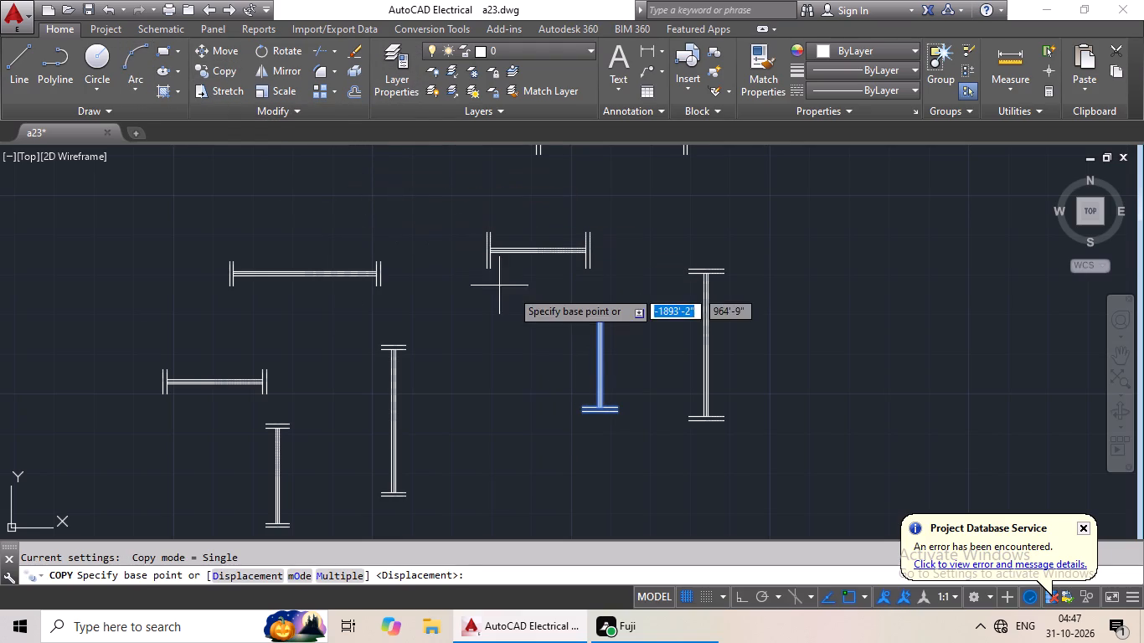
scroll(602, 378, "up", 3)
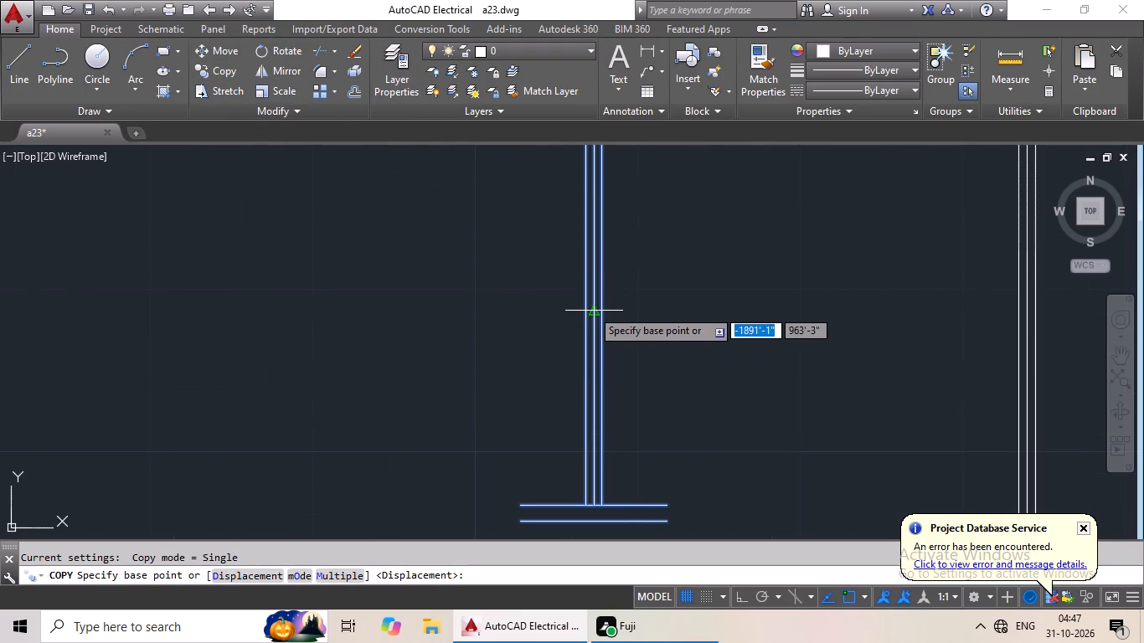
left_click_drag(591, 309, 542, 319)
scroll(410, 347, "down", 3)
middle_click_drag(401, 358, 709, 235)
scroll(334, 342, "down", 2)
middle_click_drag(319, 358, 614, 276)
middle_click_drag(310, 335, 461, 335)
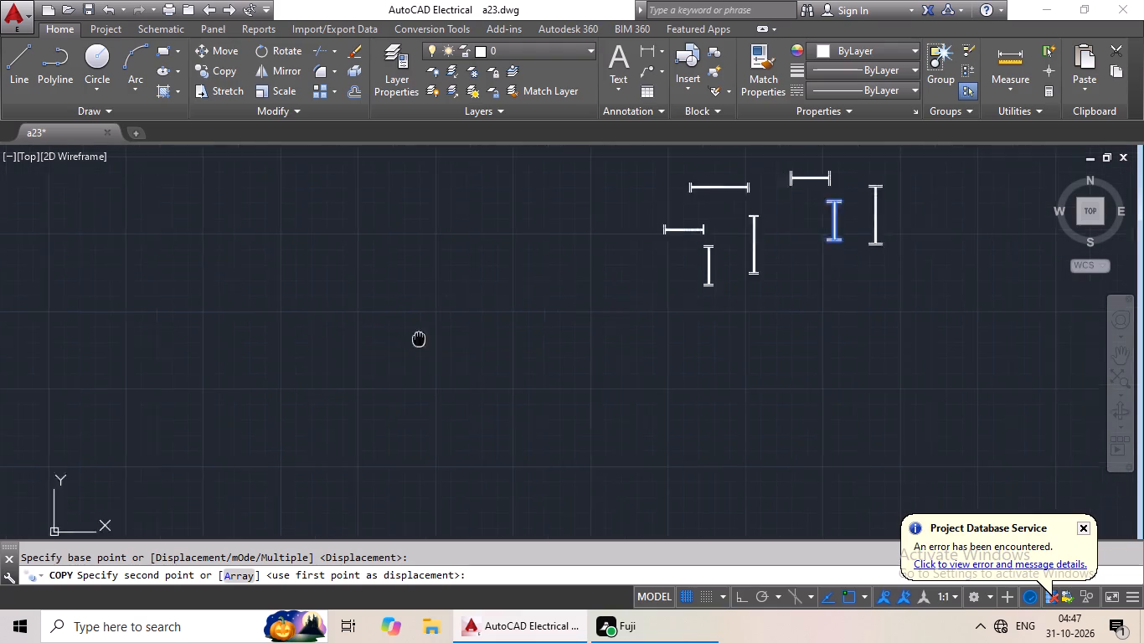
middle_click_drag(461, 335, 567, 315)
scroll(405, 344, "down", 3)
middle_click_drag(378, 357, 527, 326)
scroll(527, 326, "up", 1)
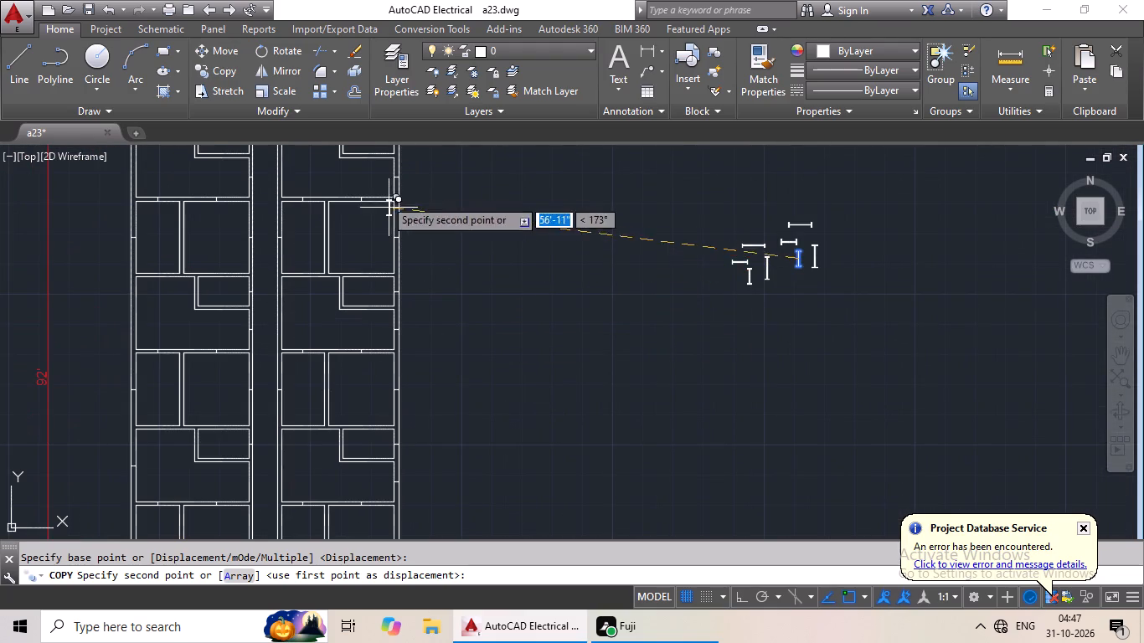
middle_click_drag(364, 185, 367, 295)
scroll(400, 255, "up", 3)
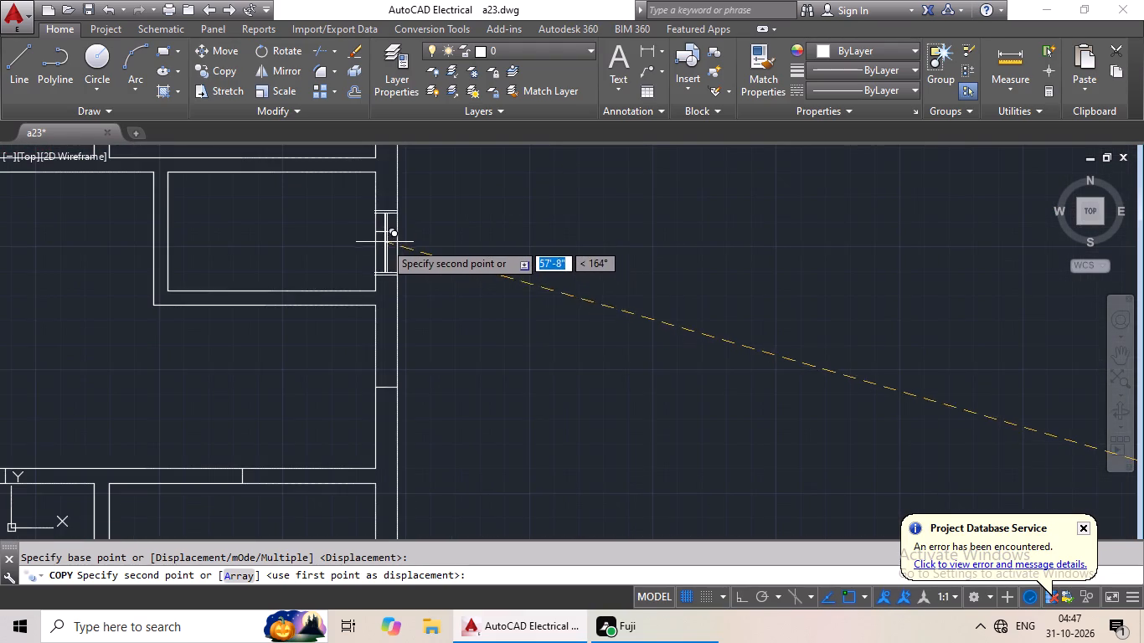
scroll(385, 239, "up", 3)
left_click(385, 210)
Copy the vertical 3' window symbol with longer end lines by its midpoint onto the outer-wall marker of the L-shaped room below that small room.
scroll(456, 196, "down", 6)
middle_click_drag(572, 251, 493, 275)
middle_click_drag(530, 283, 456, 249)
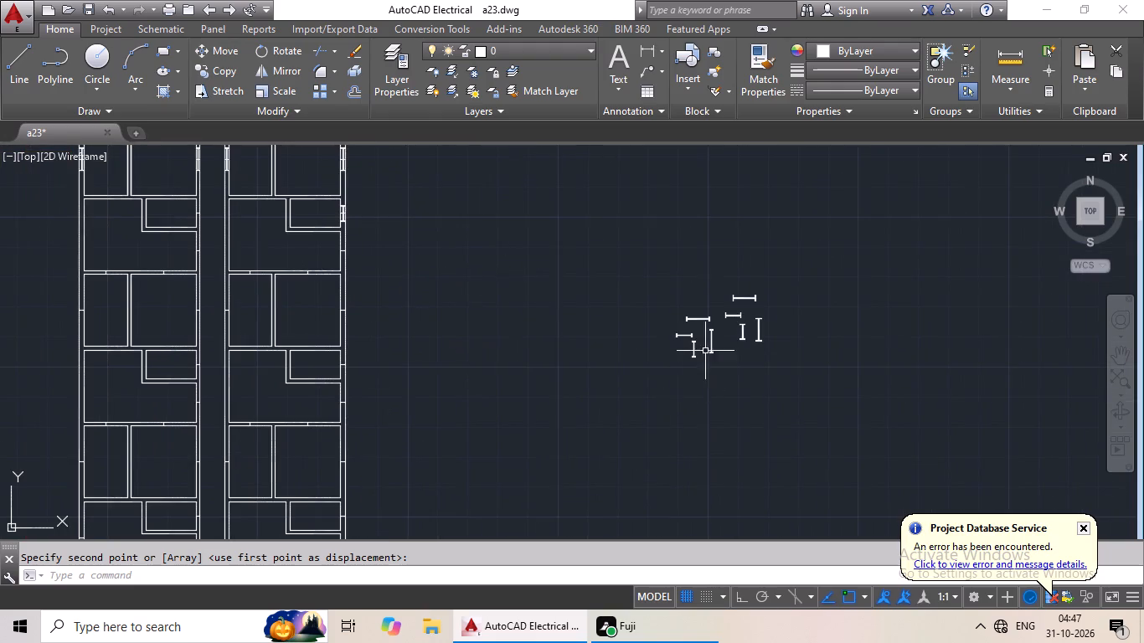
scroll(705, 351, "up", 2)
middle_click_drag(801, 345, 545, 373)
scroll(588, 319, "up", 3)
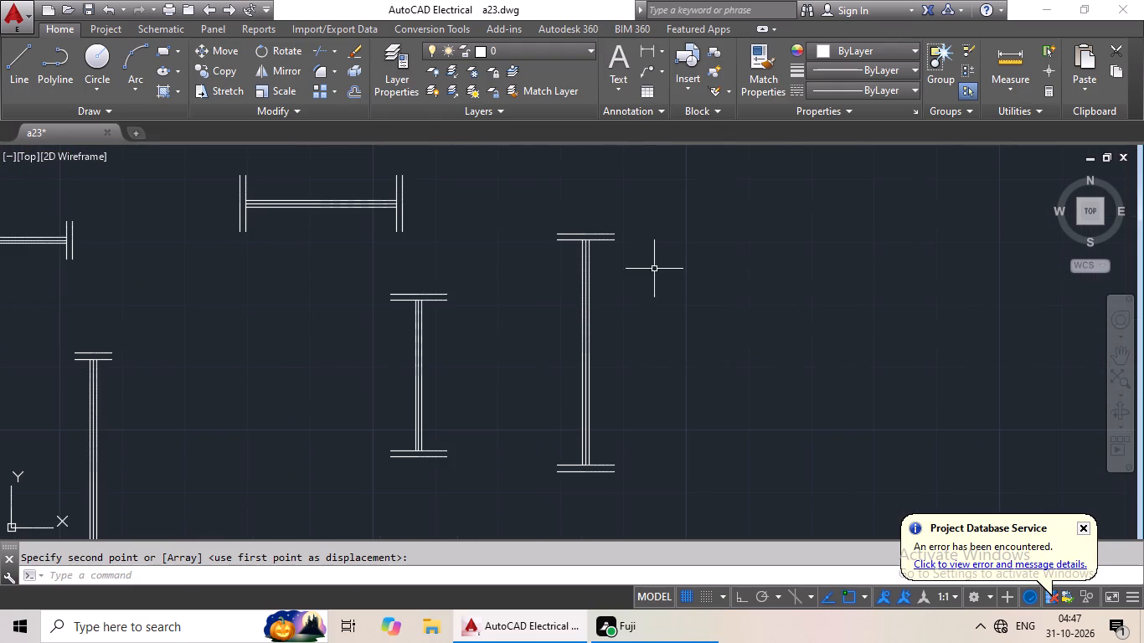
left_click_drag(689, 192, 691, 449)
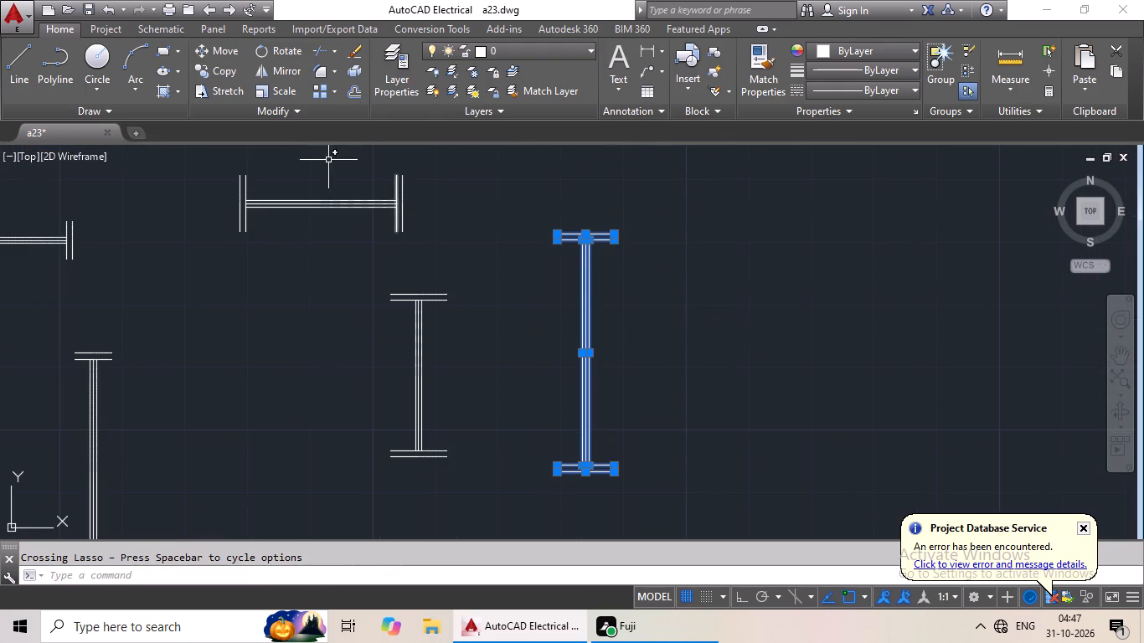
left_click(223, 73)
scroll(609, 374, "up", 2)
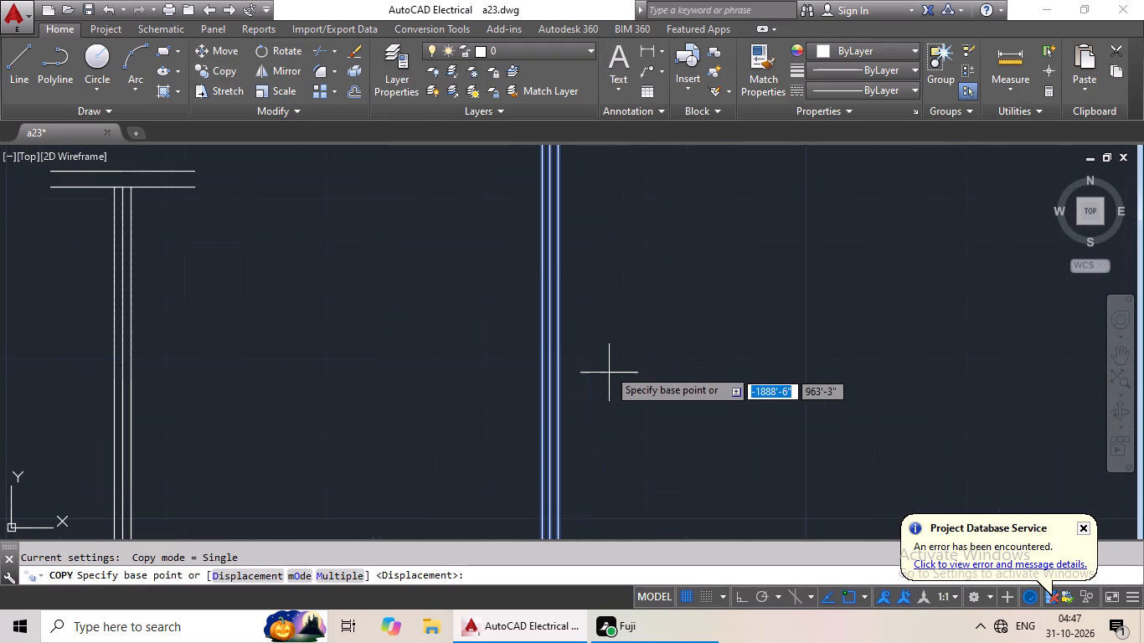
left_click(549, 323)
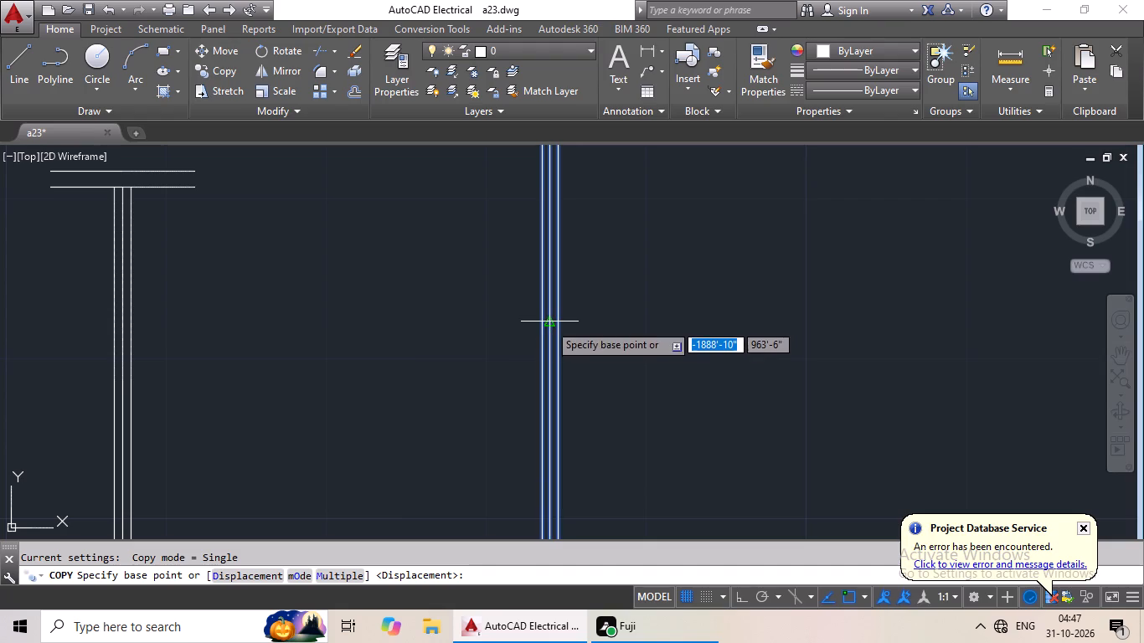
scroll(315, 353, "down", 2)
middle_click_drag(306, 356, 658, 277)
scroll(338, 335, "down", 2)
middle_click_drag(246, 362, 690, 305)
middle_click_drag(224, 342, 502, 337)
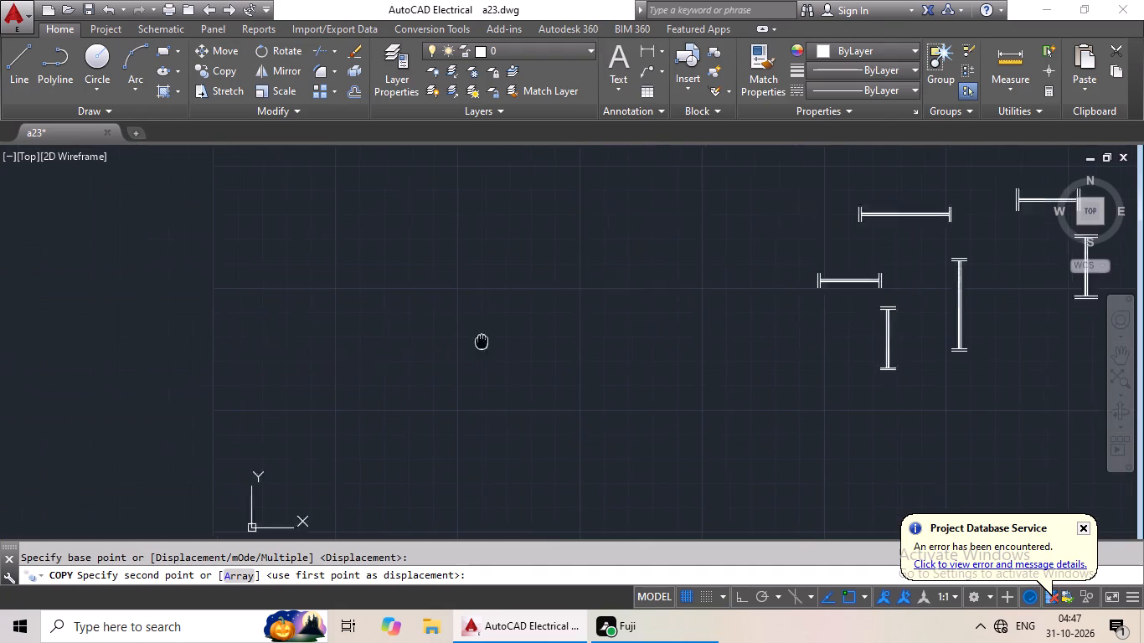
middle_click_drag(502, 337, 532, 332)
middle_click_drag(250, 332, 602, 388)
scroll(381, 341, "down", 2)
middle_click_drag(349, 337, 627, 389)
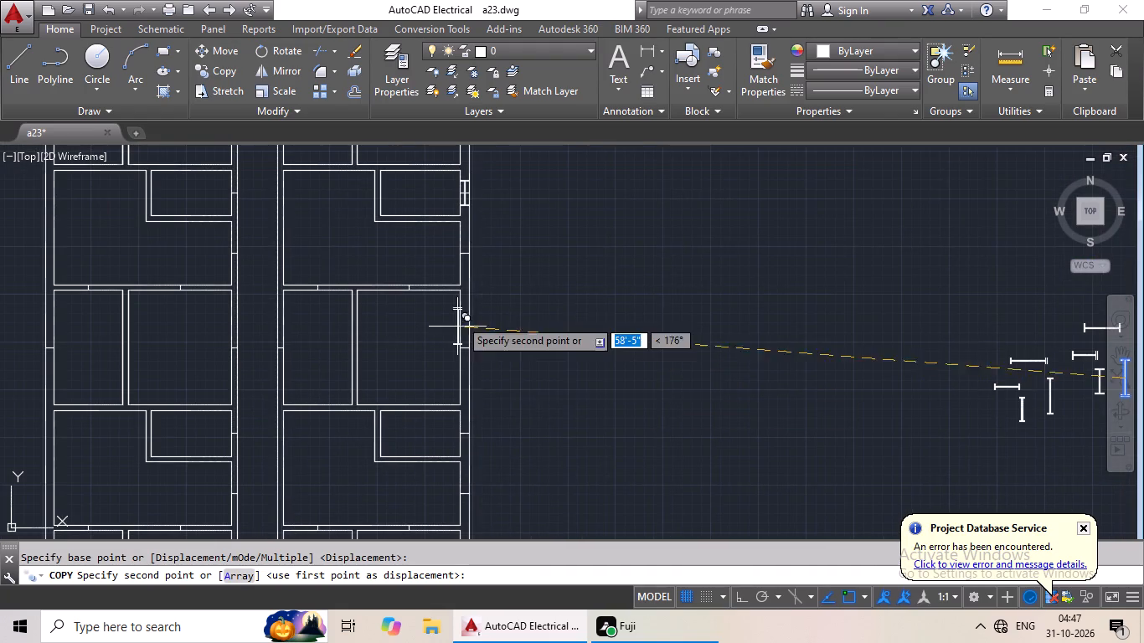
scroll(472, 245, "up", 4)
left_click(423, 294)
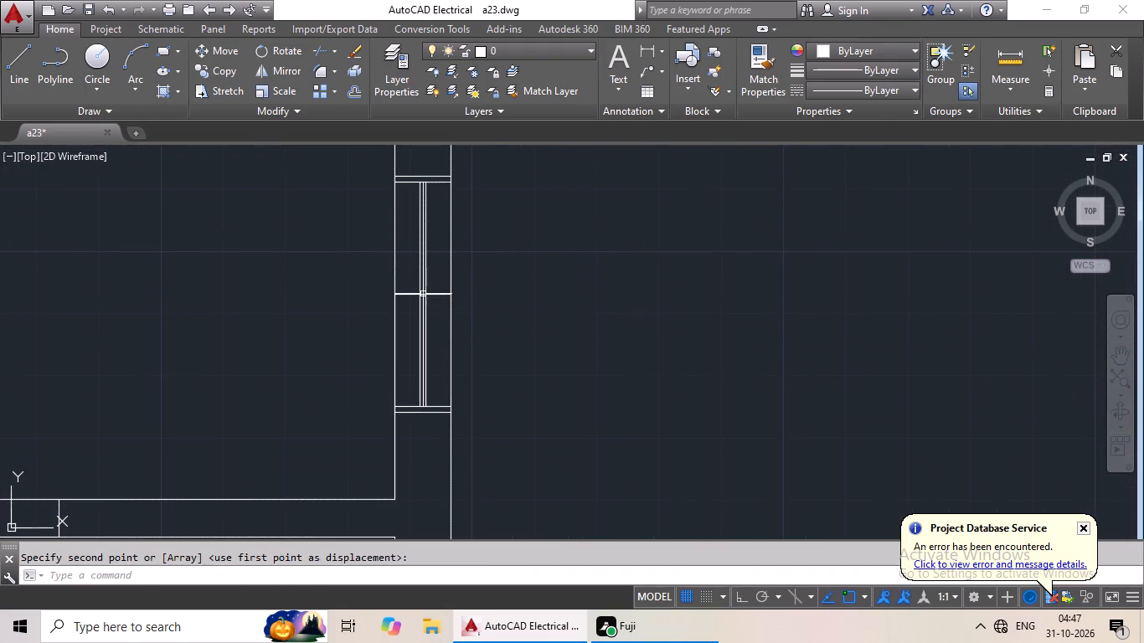
Copy the horizontal 3' window symbol with shorter end lines by its midpoint onto the lower-wall marker nearer the outer wall in the uppermost L-shaped room east of the corridor.
scroll(563, 309, "down", 3)
middle_click_drag(607, 311, 533, 326)
scroll(624, 335, "down", 2)
middle_click_drag(669, 352, 502, 291)
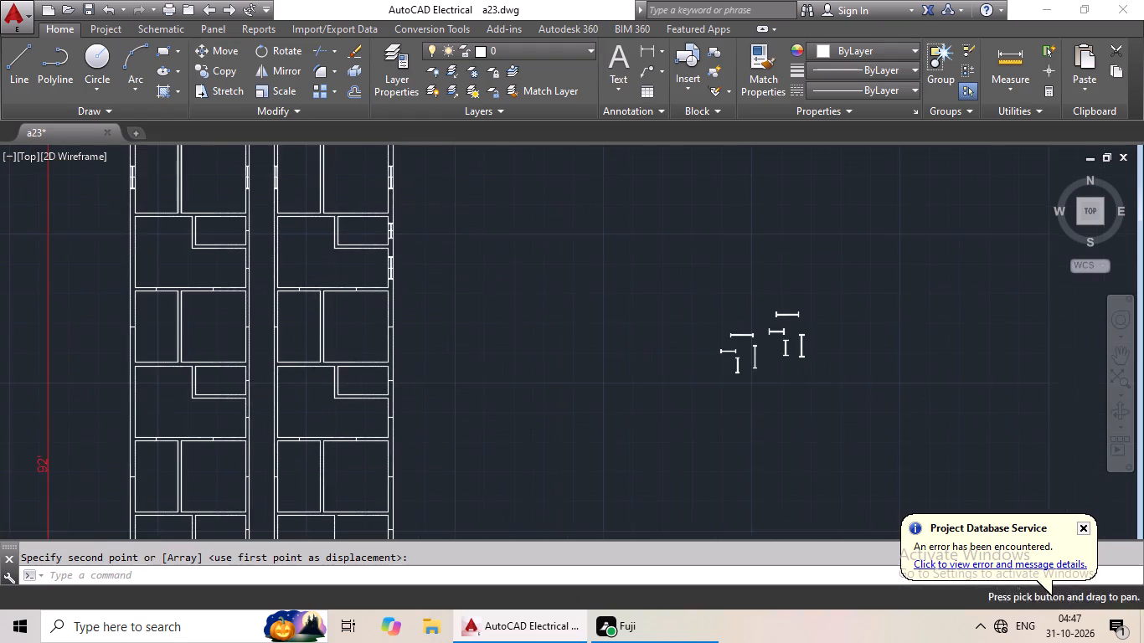
middle_click_drag(634, 340, 492, 312)
scroll(623, 311, "up", 4)
scroll(530, 268, "up", 2)
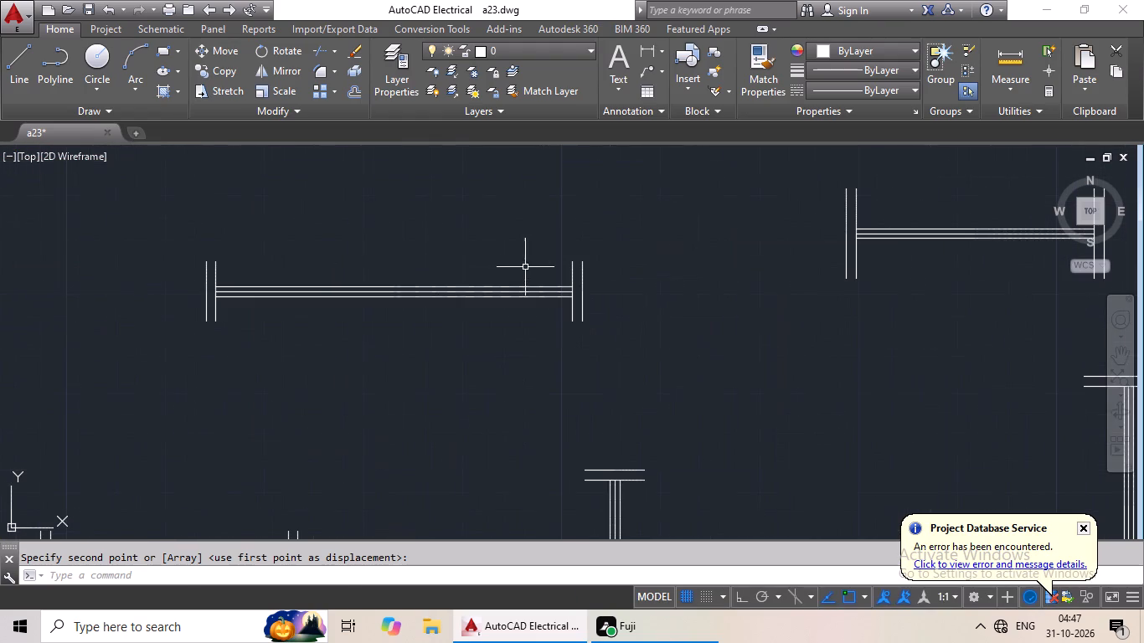
left_click_drag(477, 235, 686, 270)
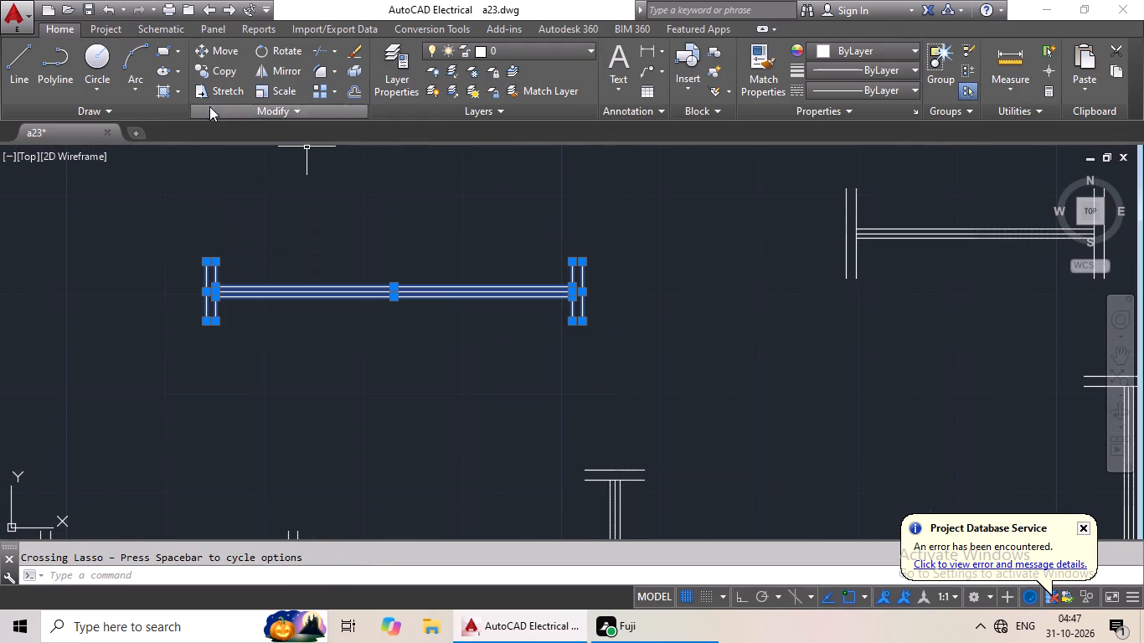
left_click(214, 69)
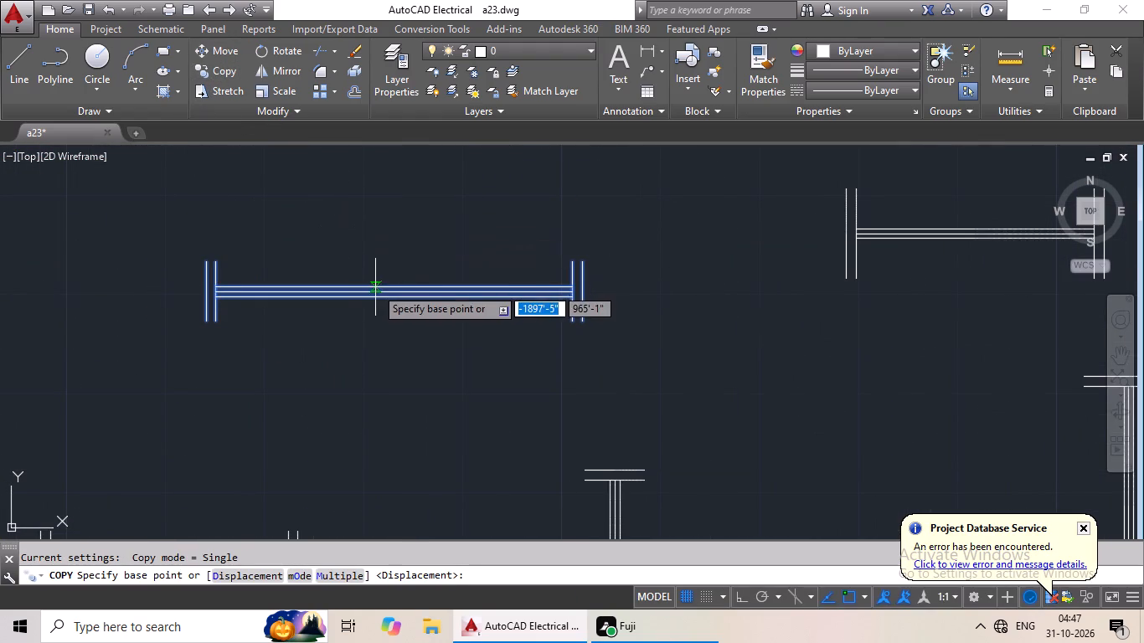
scroll(388, 290, "up", 1)
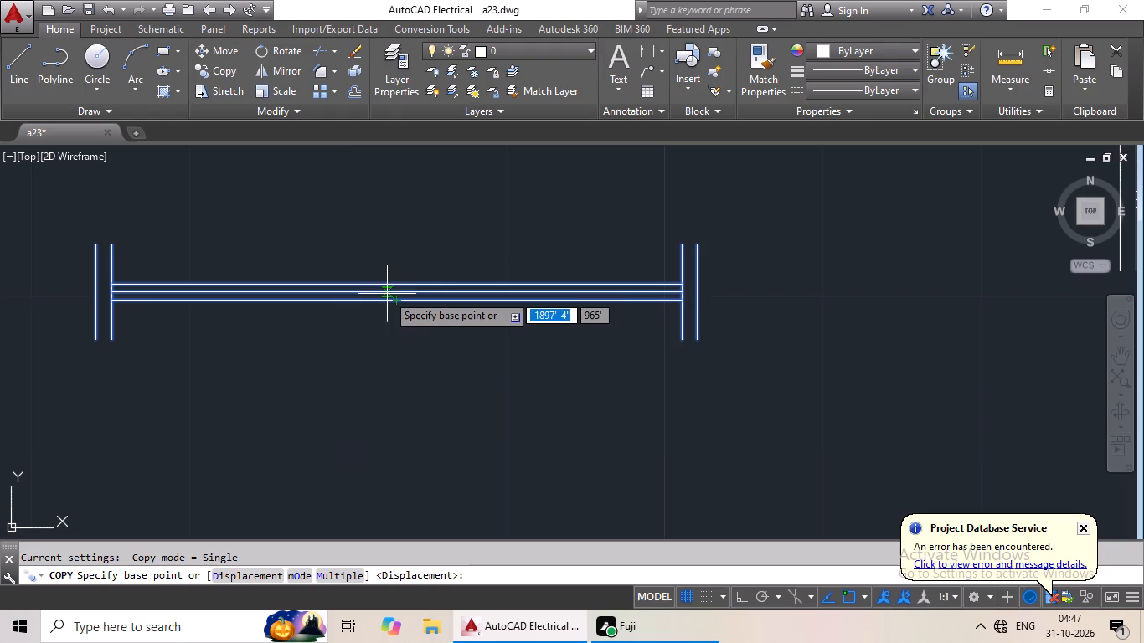
left_click(399, 293)
scroll(246, 307, "down", 3)
middle_click_drag(246, 313, 540, 186)
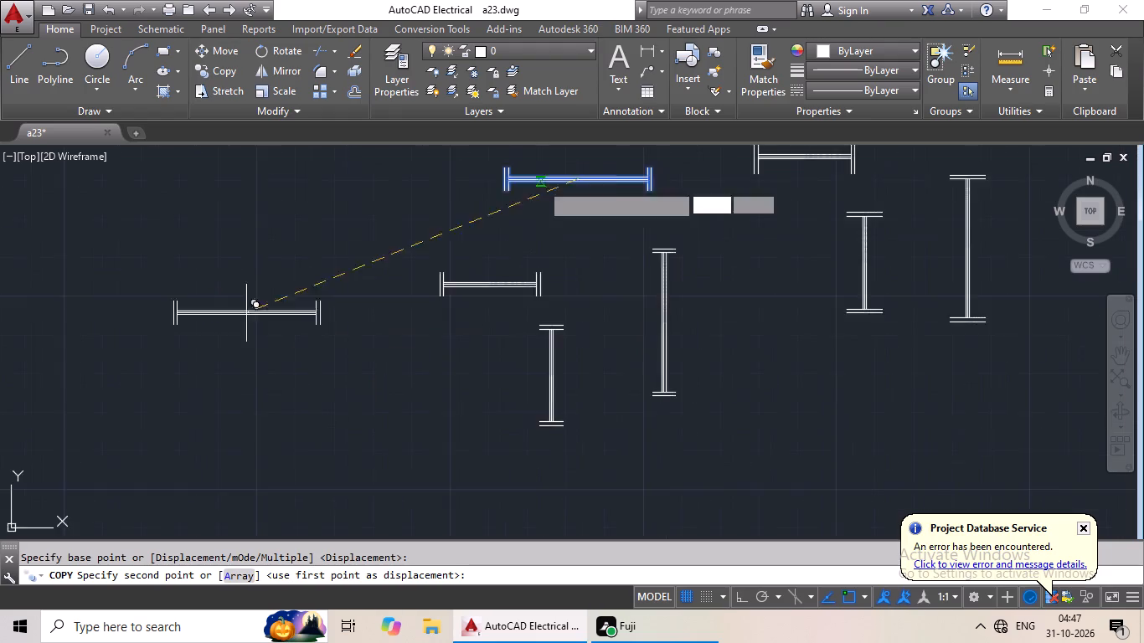
scroll(431, 259, "down", 2)
middle_click_drag(339, 317, 539, 223)
middle_click_drag(353, 301, 594, 287)
scroll(390, 269, "down", 2)
middle_click_drag(370, 270, 492, 269)
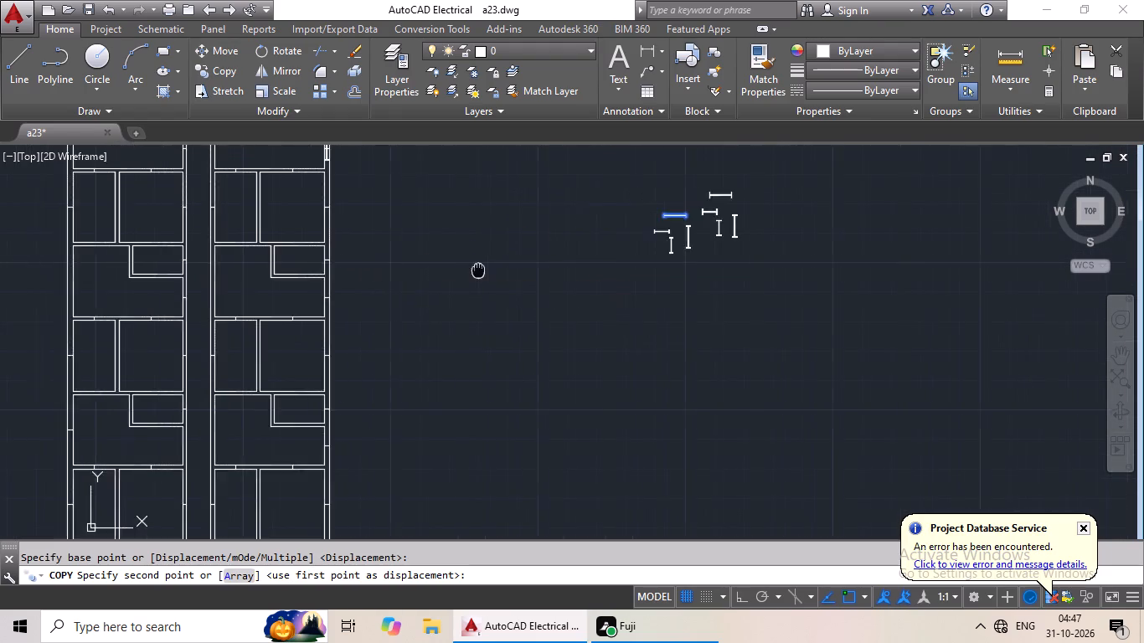
middle_click_drag(492, 269, 540, 263)
middle_click_drag(380, 263, 367, 338)
middle_click_drag(371, 283, 358, 358)
middle_click_drag(340, 284, 329, 367)
scroll(352, 397, "up", 2)
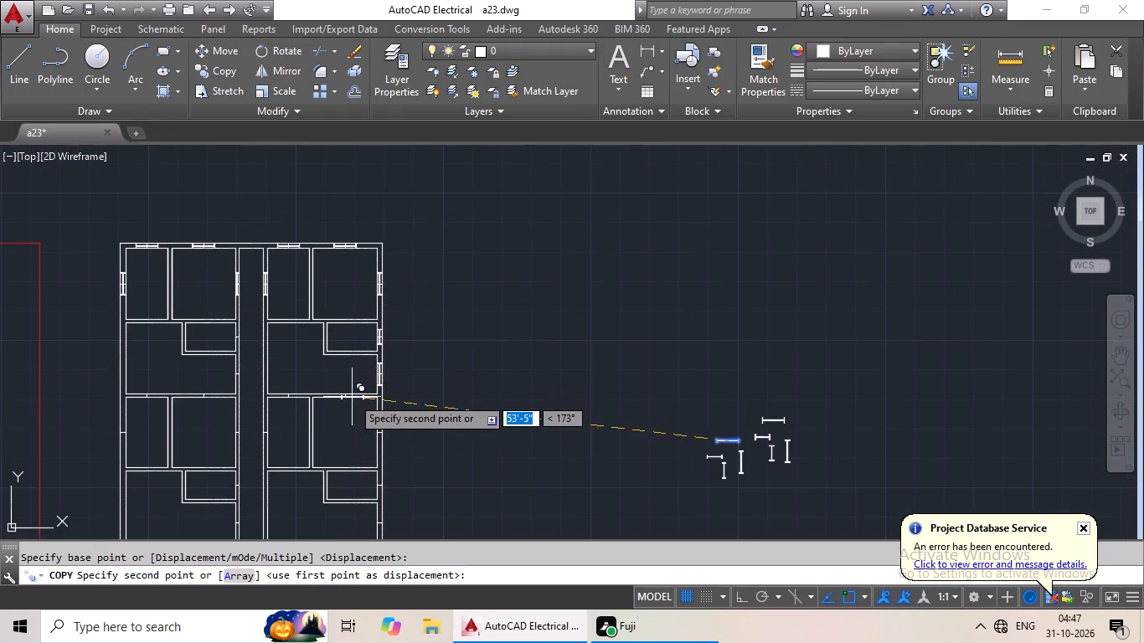
scroll(352, 397, "up", 3)
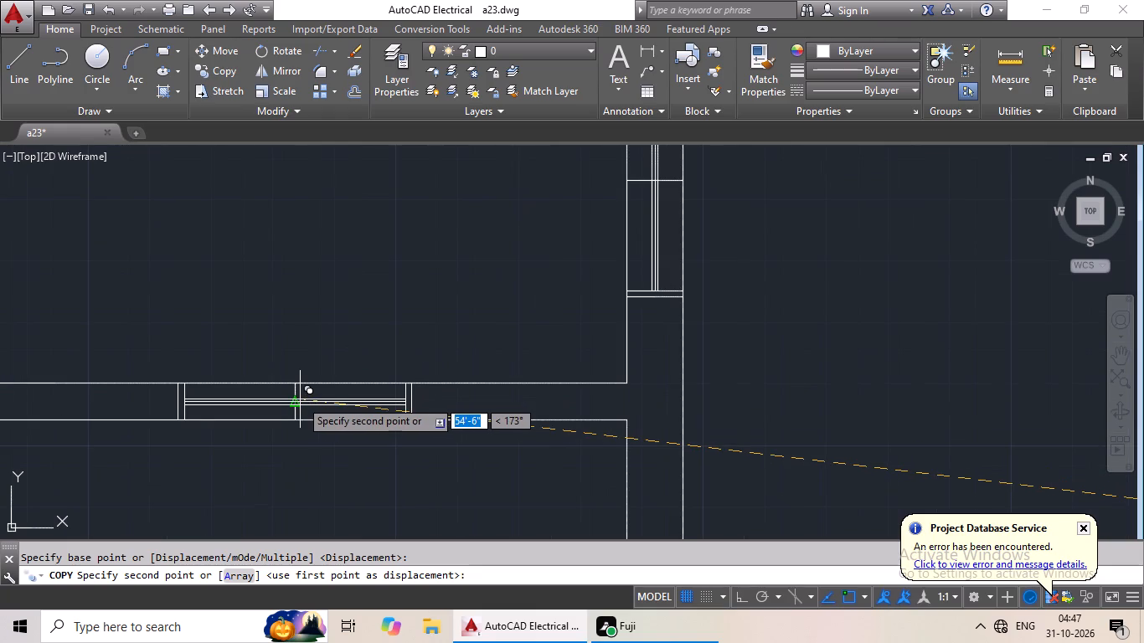
left_click(296, 403)
Copy the horizontal 3' window symbol with shorter end lines by its midpoint onto the corridor-side marker of that same lower wall.
scroll(485, 364, "down", 3)
middle_click_drag(672, 355, 580, 358)
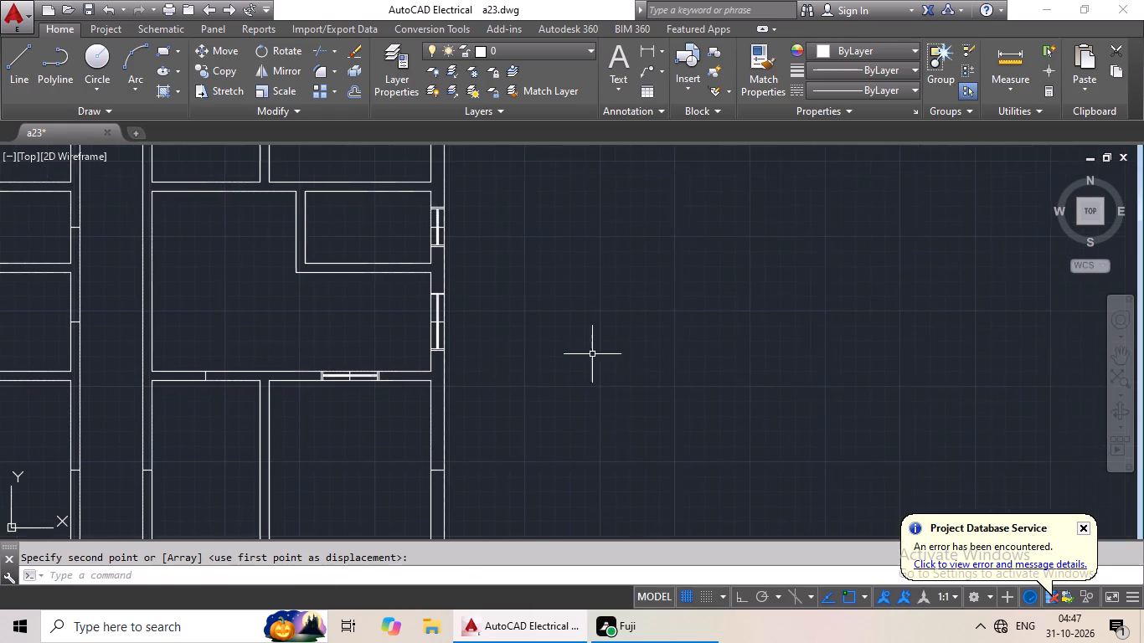
scroll(624, 342, "down", 2)
middle_click_drag(649, 343, 436, 349)
scroll(704, 417, "up", 4)
scroll(645, 384, "up", 2)
left_click_drag(569, 249, 717, 262)
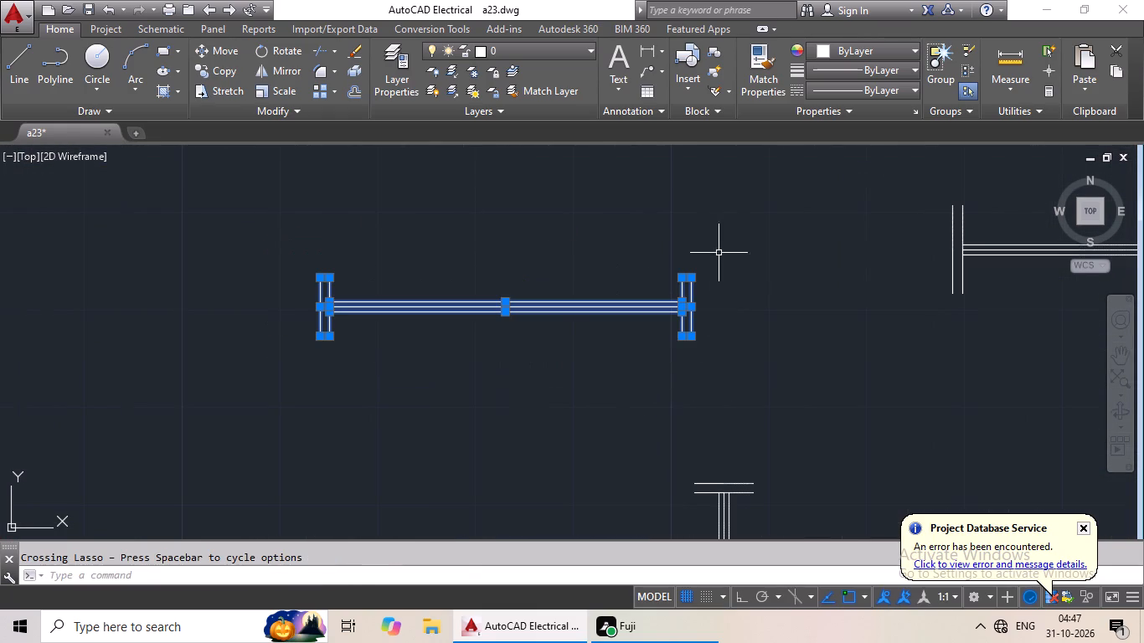
left_click(218, 69)
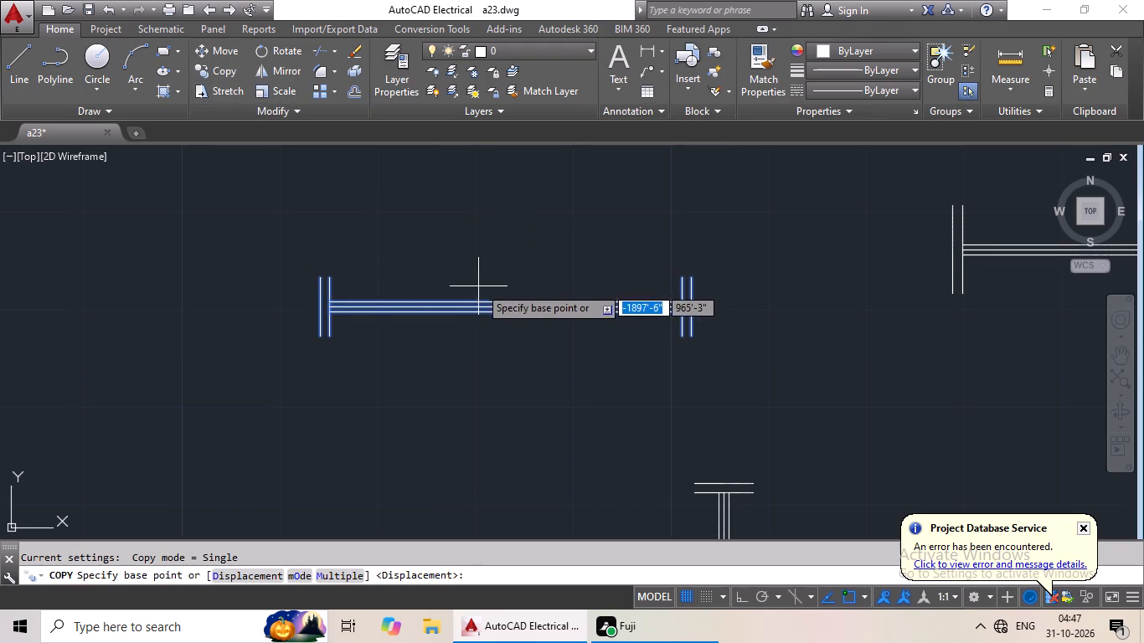
left_click_drag(504, 306, 432, 312)
scroll(355, 332, "down", 3)
middle_click_drag(348, 342, 663, 241)
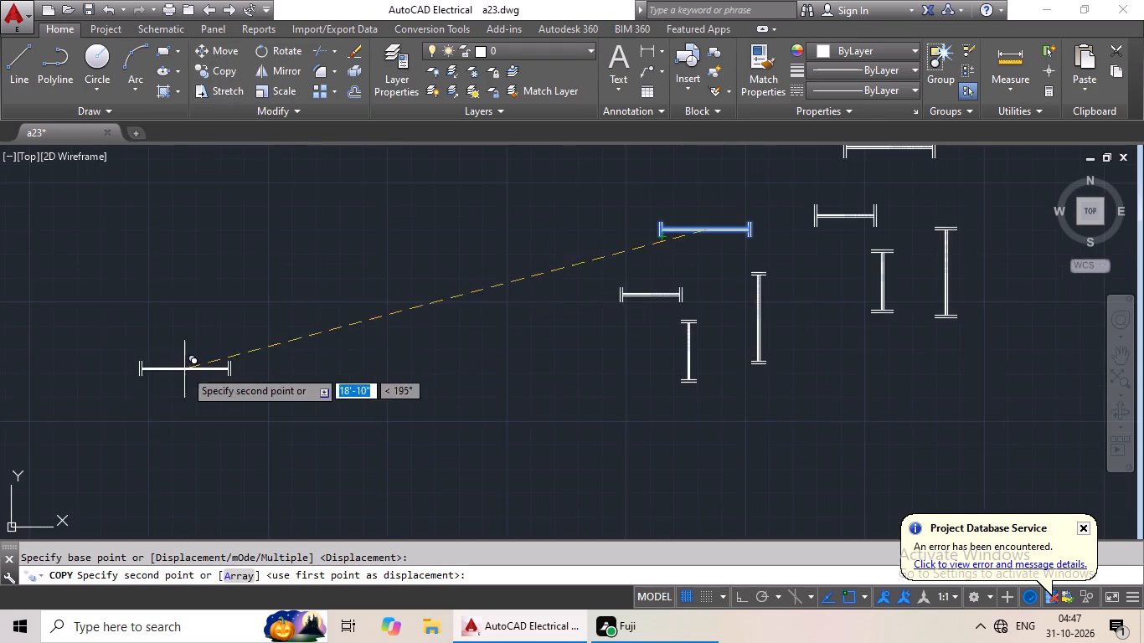
middle_click_drag(183, 370, 569, 316)
scroll(313, 374, "down", 3)
middle_click_drag(301, 380, 597, 377)
scroll(375, 280, "up", 1)
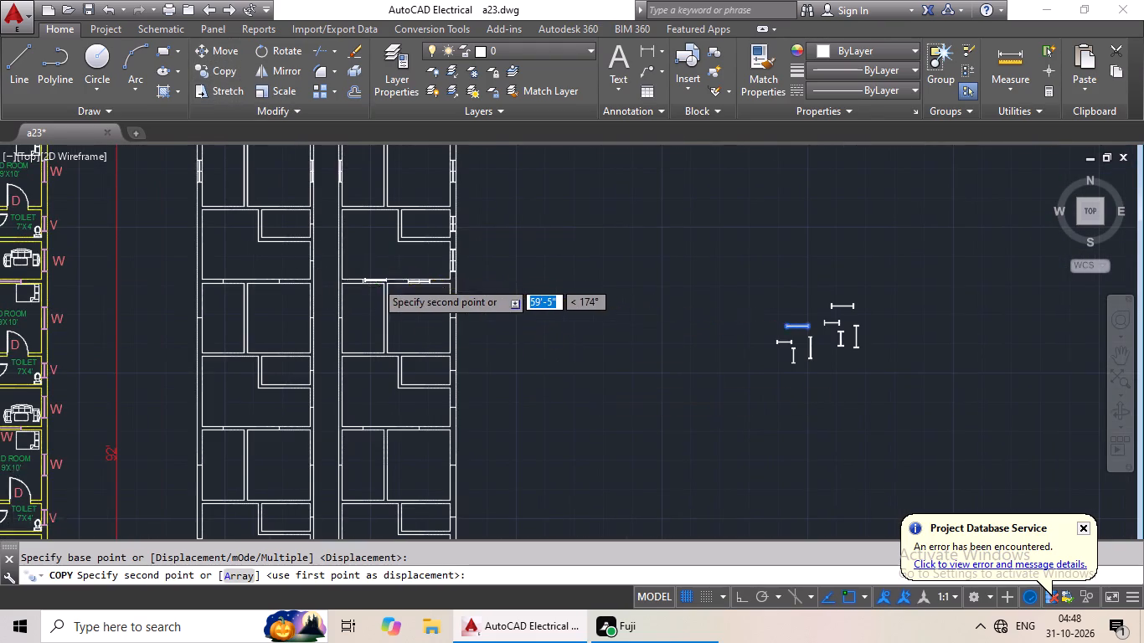
scroll(375, 280, "up", 4)
left_click(231, 279)
Copy the vertical 2' window symbol with longer end lines by its midpoint onto the outer-wall marker of the second small room east of the corridor.
scroll(467, 279, "down", 4)
middle_click_drag(521, 328, 520, 280)
scroll(538, 286, "down", 1)
middle_click_drag(665, 280, 533, 340)
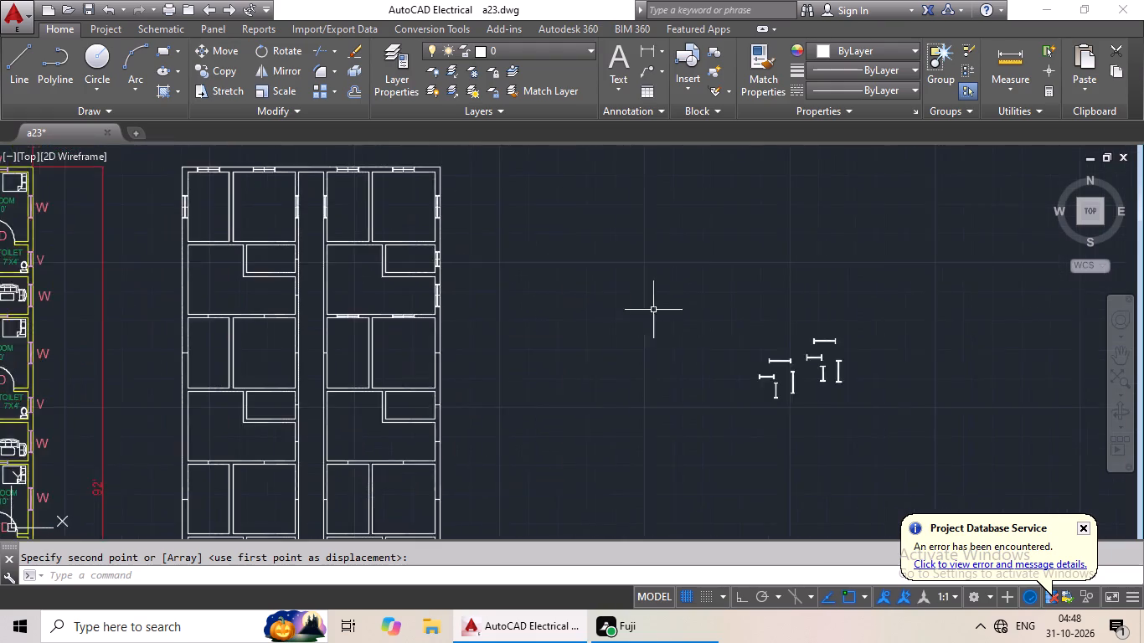
middle_click_drag(654, 309, 458, 278)
scroll(615, 347, "up", 4)
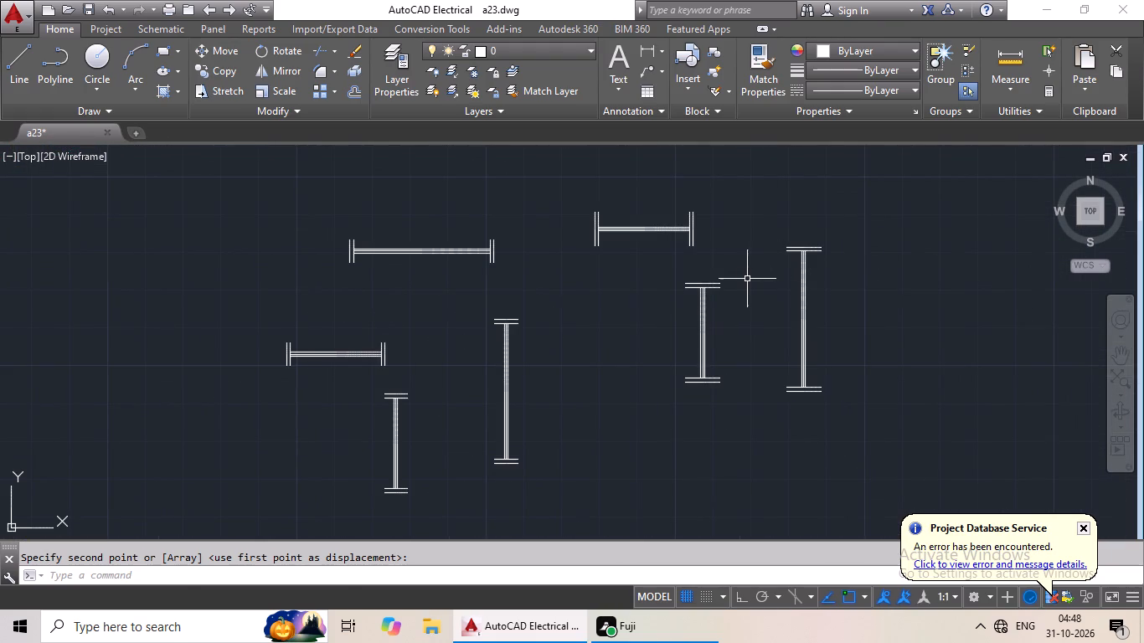
left_click_drag(734, 275, 734, 391)
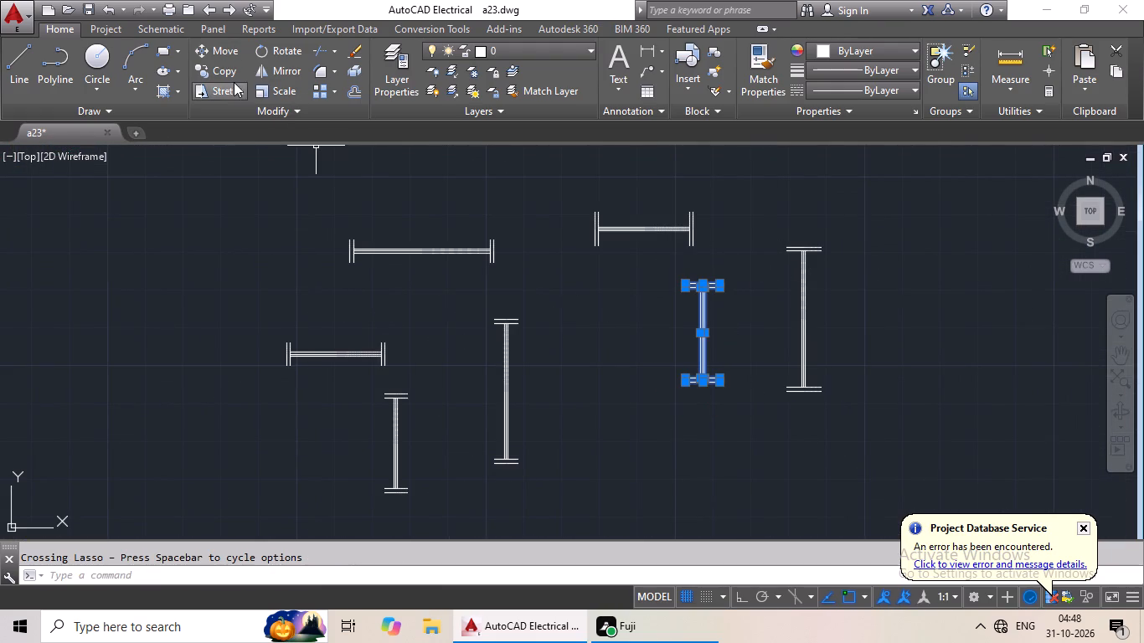
left_click(211, 68)
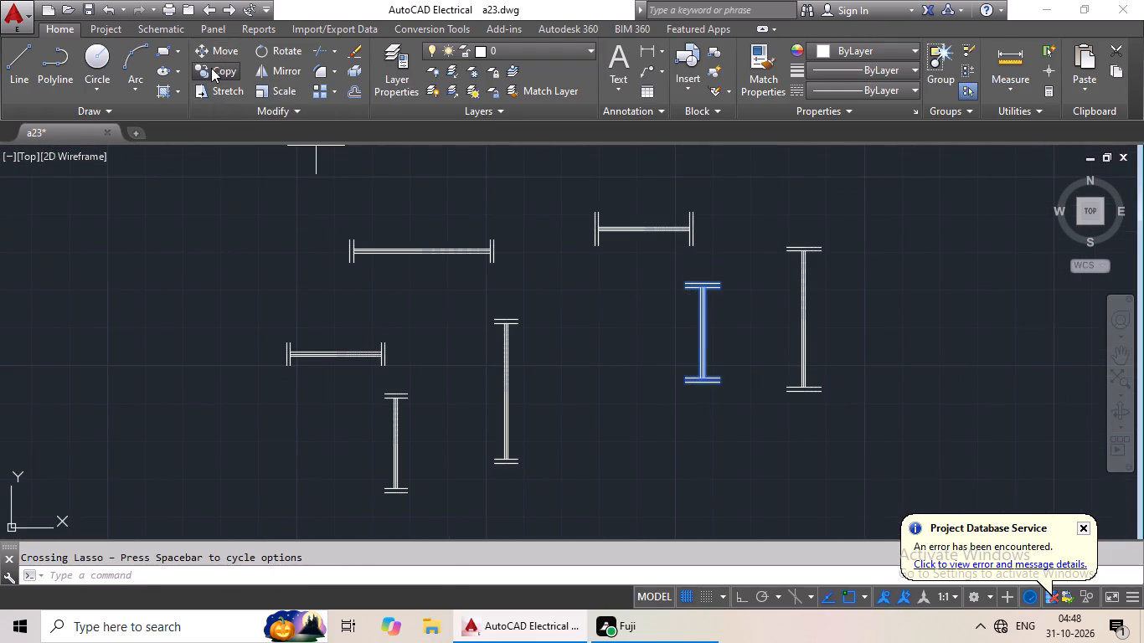
scroll(718, 325, "up", 2)
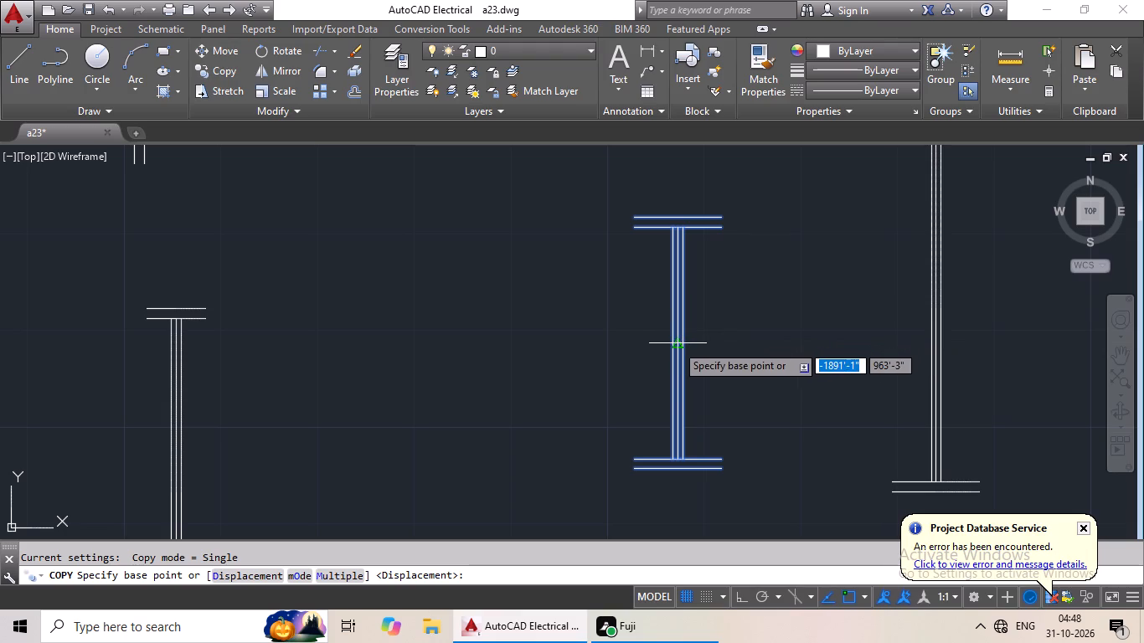
left_click(676, 344)
scroll(438, 377, "down", 3)
middle_click_drag(432, 379, 642, 313)
scroll(173, 445, "down", 1)
middle_click_drag(173, 445, 497, 370)
scroll(245, 441, "down", 2)
middle_click_drag(221, 453, 227, 451)
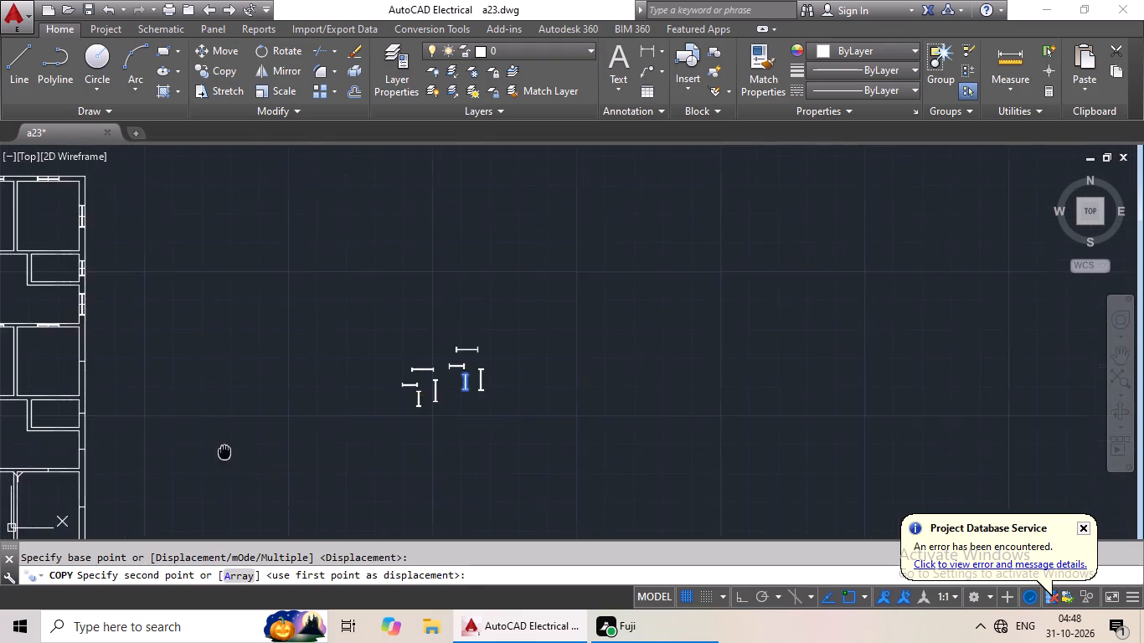
middle_click_drag(227, 451, 522, 385)
middle_click_drag(434, 394, 545, 416)
middle_click_drag(363, 347, 348, 448)
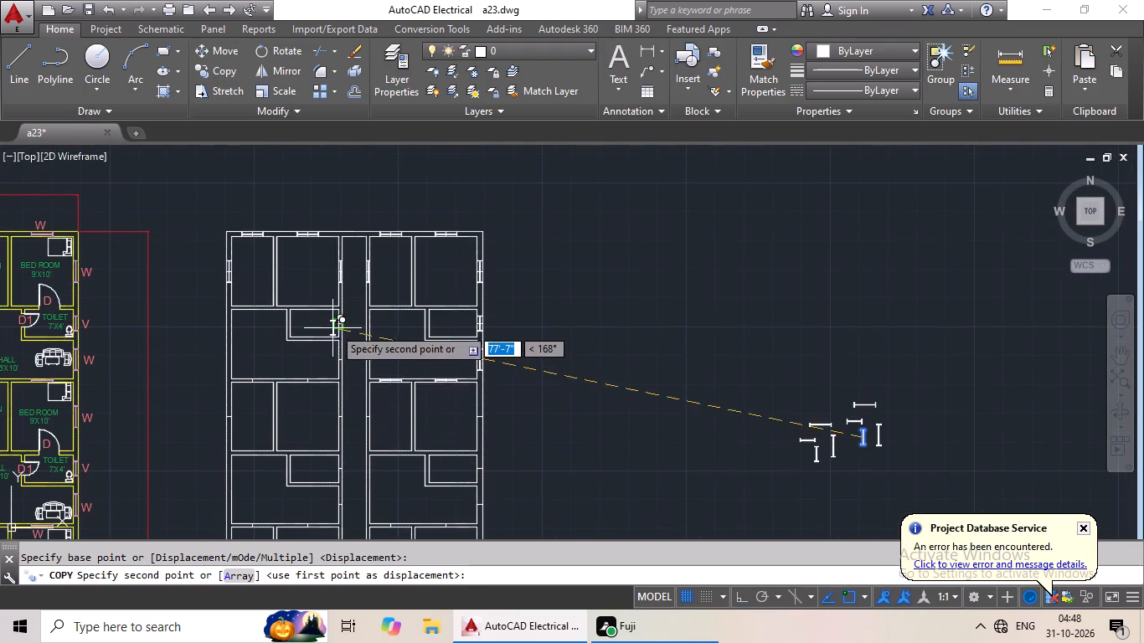
scroll(335, 323, "up", 4)
scroll(461, 348, "down", 1)
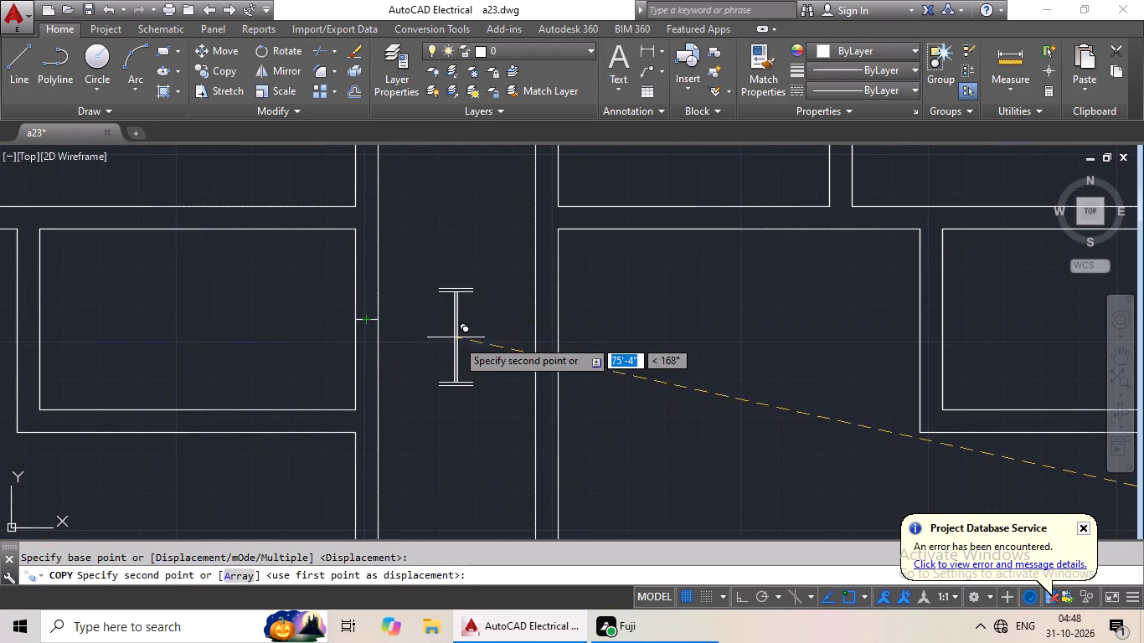
scroll(460, 344, "down", 1)
middle_click_drag(464, 373, 463, 335)
middle_click_drag(474, 377, 413, 322)
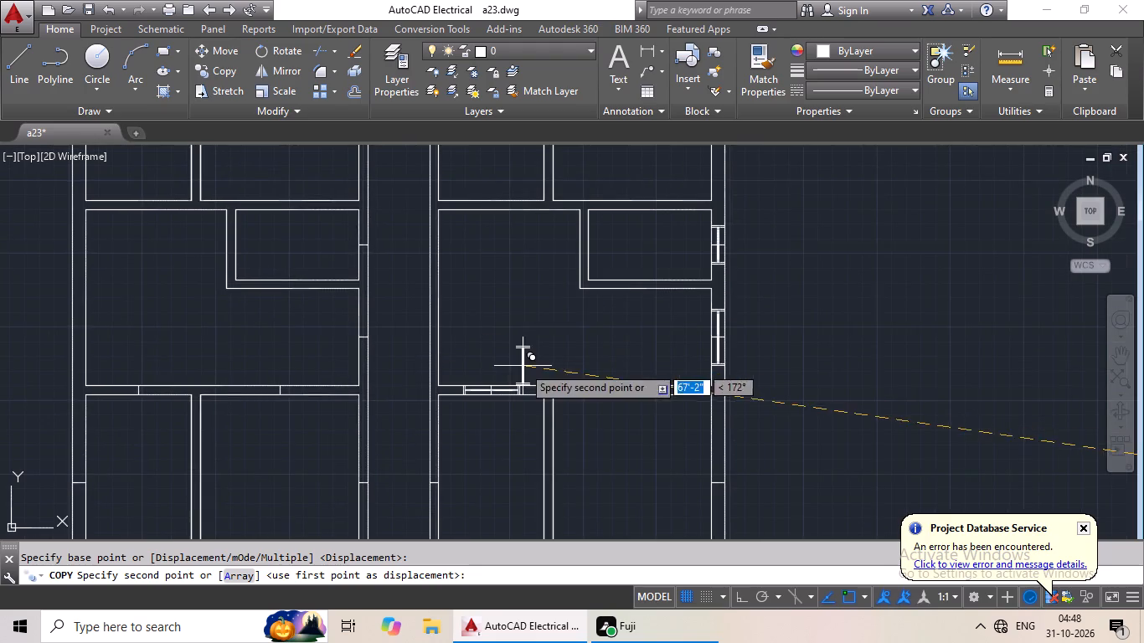
middle_click_drag(536, 371, 461, 175)
scroll(652, 424, "up", 3)
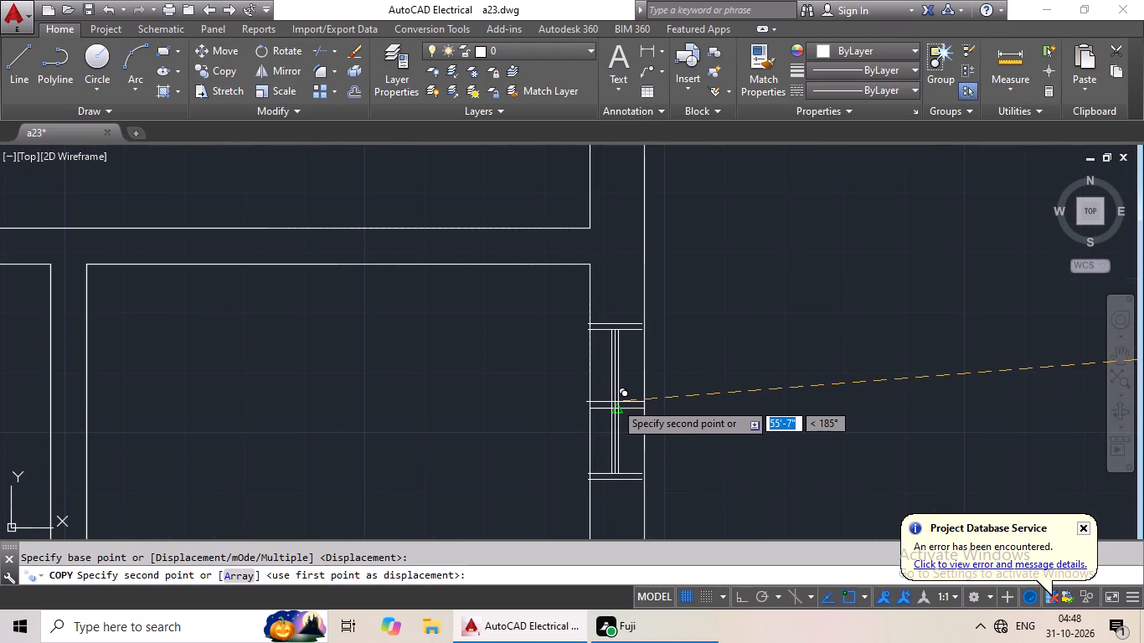
left_click(618, 407)
Copy the vertical 2' window symbol with shorter end lines by its midpoint onto the corridor-side wall marker of the uppermost small room west of the corridor.
scroll(650, 386, "down", 4)
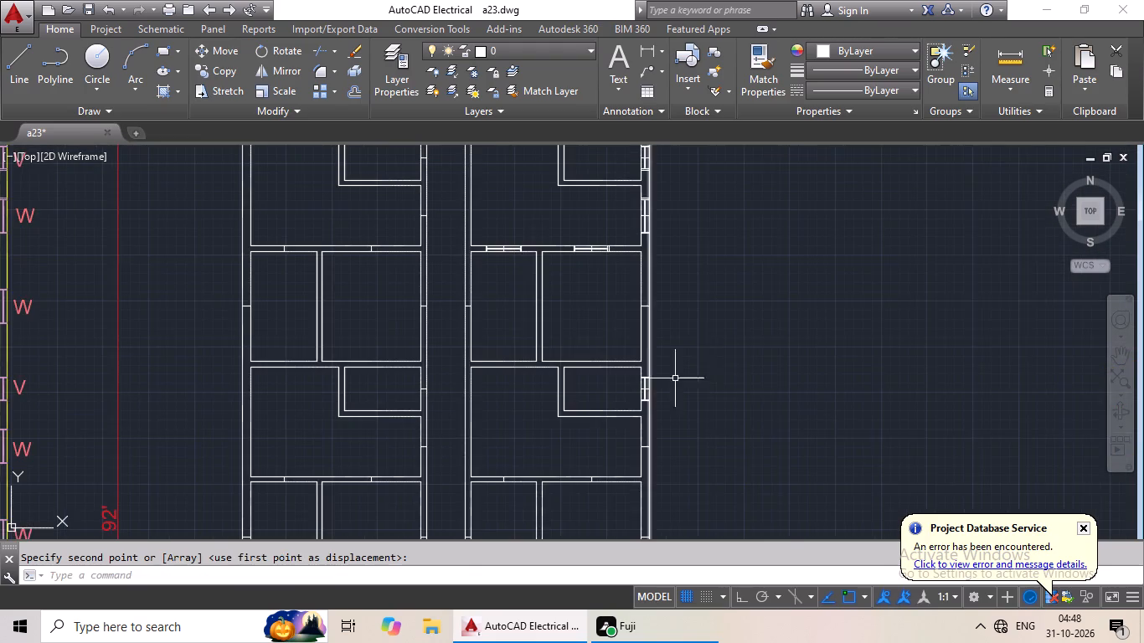
middle_click_drag(718, 360, 621, 420)
middle_click_drag(688, 366, 552, 394)
middle_click_drag(626, 355, 442, 378)
middle_click_drag(498, 378, 473, 358)
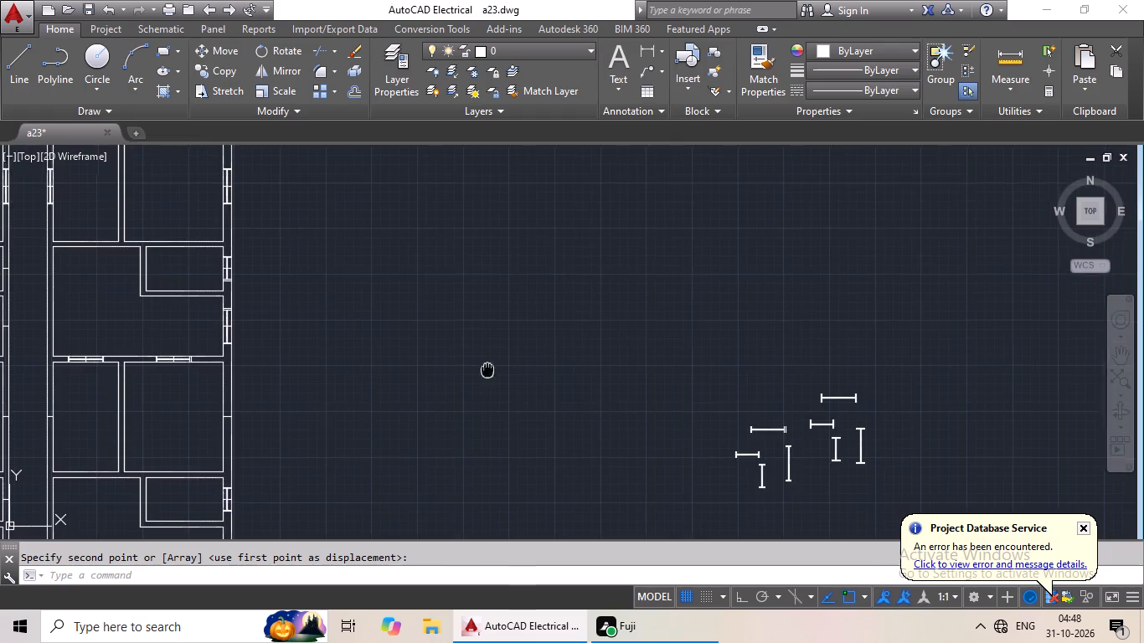
middle_click_drag(473, 358, 451, 327)
scroll(542, 367, "down", 1)
scroll(683, 394, "up", 4)
middle_click_drag(546, 453, 559, 401)
scroll(485, 409, "up", 2)
scroll(524, 328, "down", 1)
left_click_drag(565, 294, 518, 287)
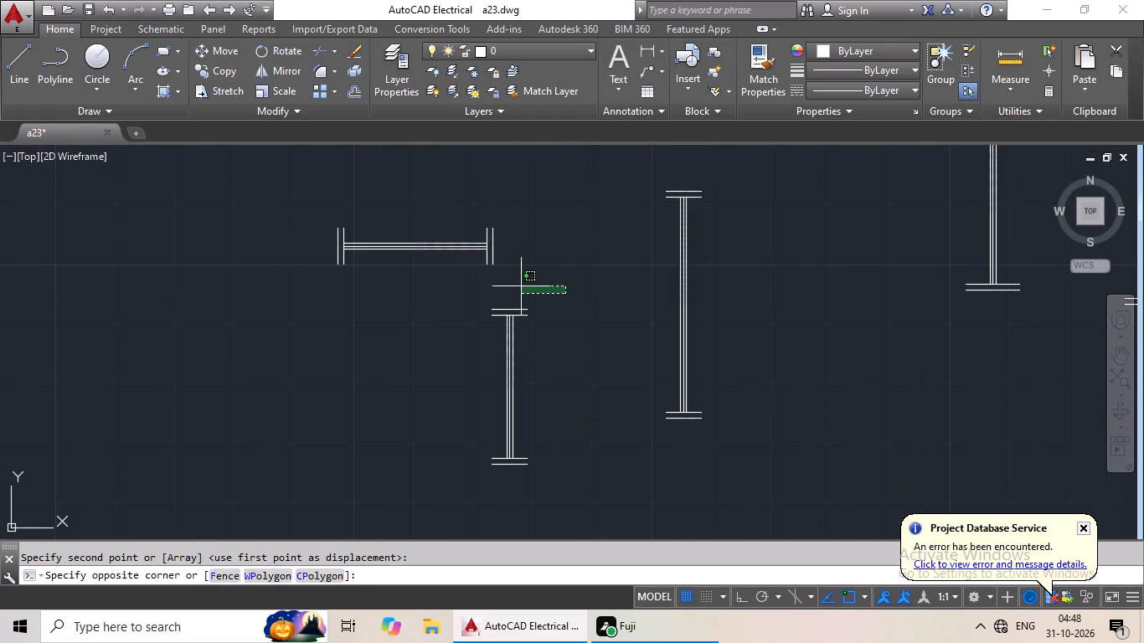
left_click_drag(518, 287, 555, 471)
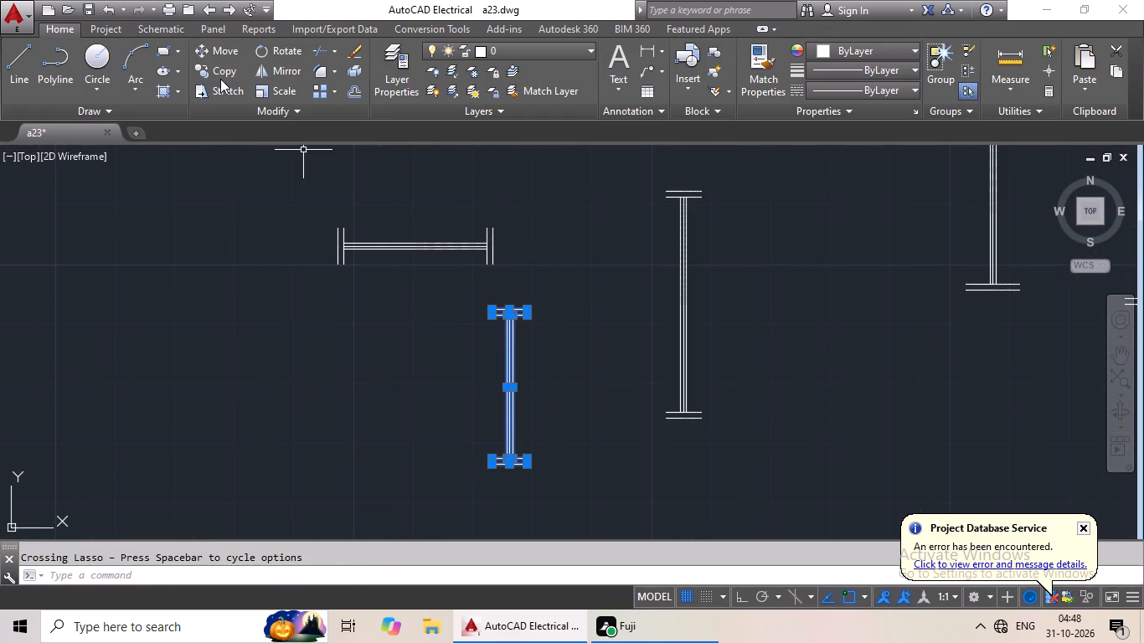
left_click(220, 77)
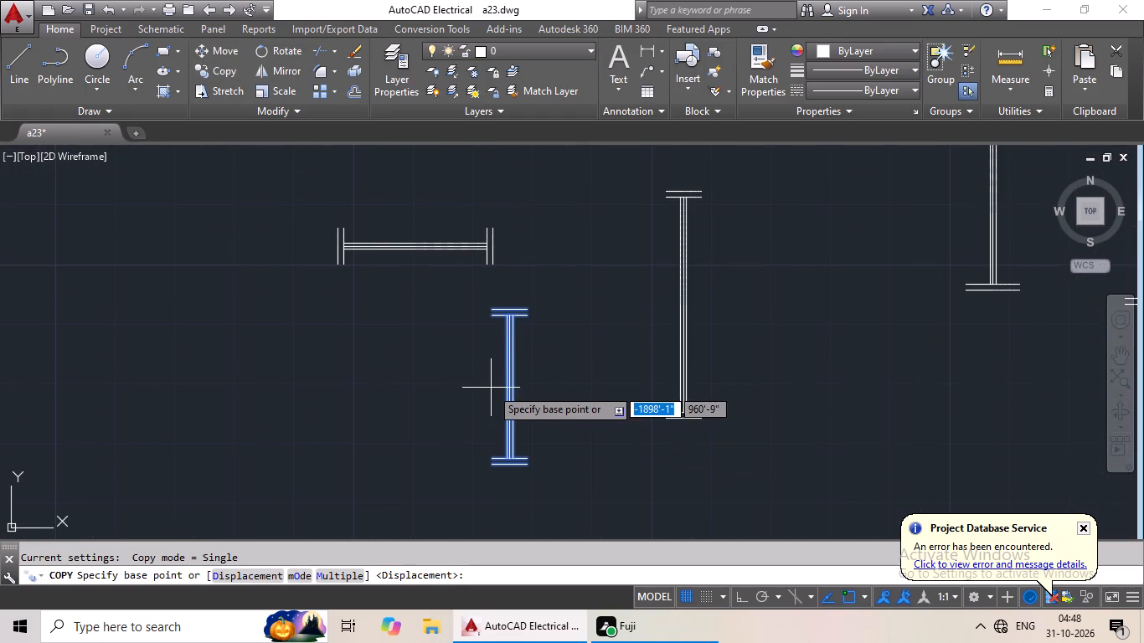
scroll(510, 387, "up", 2)
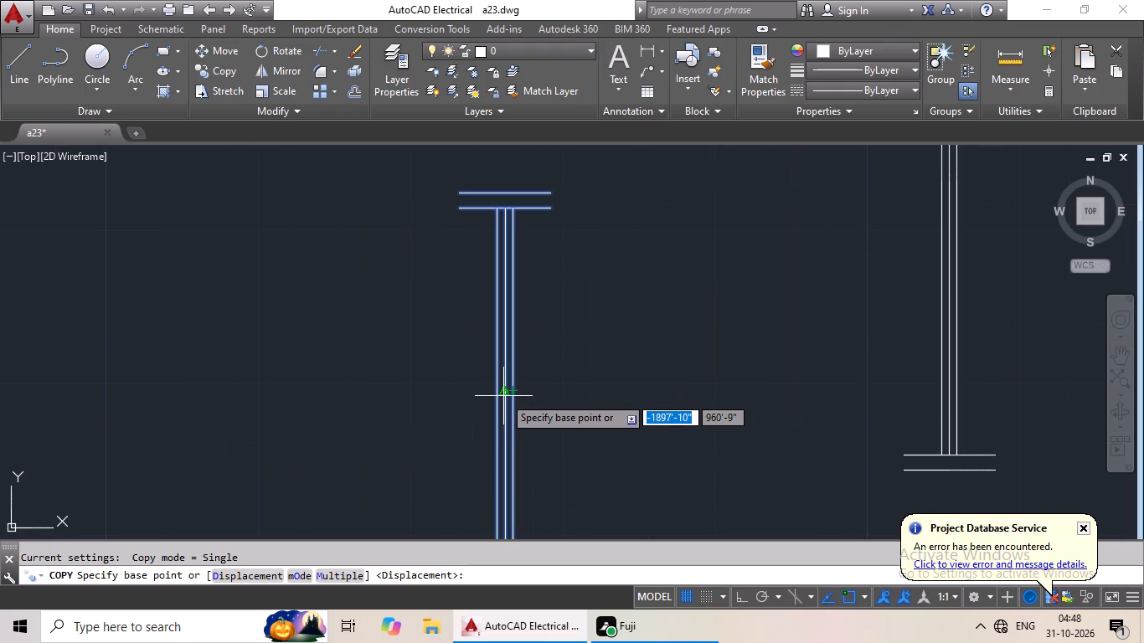
left_click(504, 389)
scroll(386, 413, "down", 4)
middle_click_drag(341, 427, 582, 368)
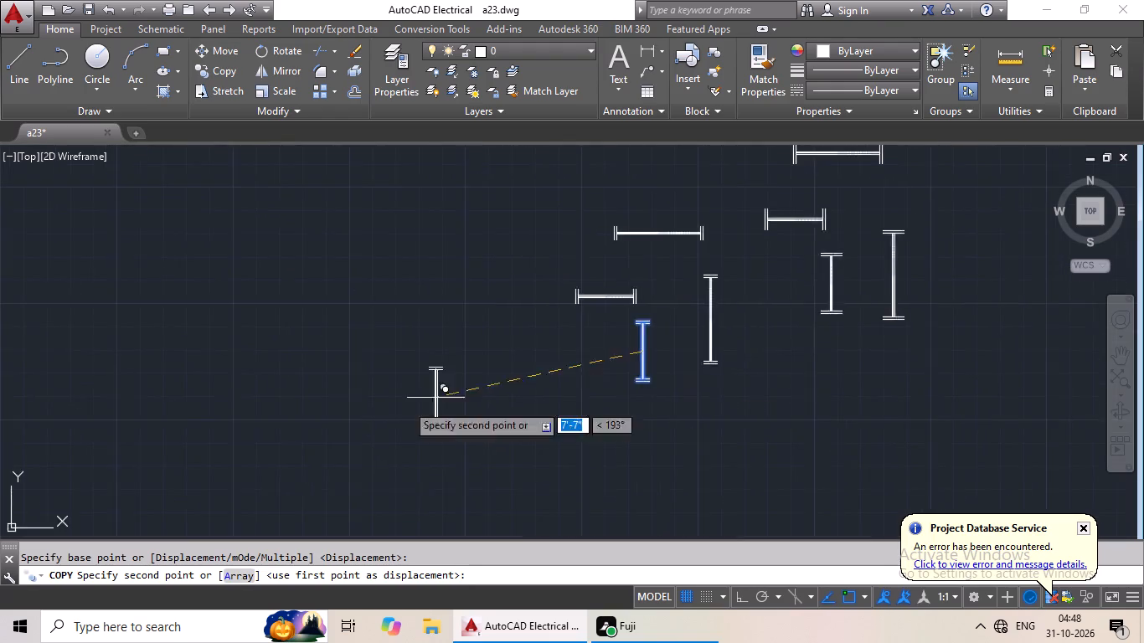
scroll(241, 457, "down", 1)
middle_click_drag(241, 457, 534, 420)
scroll(288, 443, "down", 2)
middle_click_drag(280, 444, 446, 421)
middle_click_drag(394, 409, 542, 430)
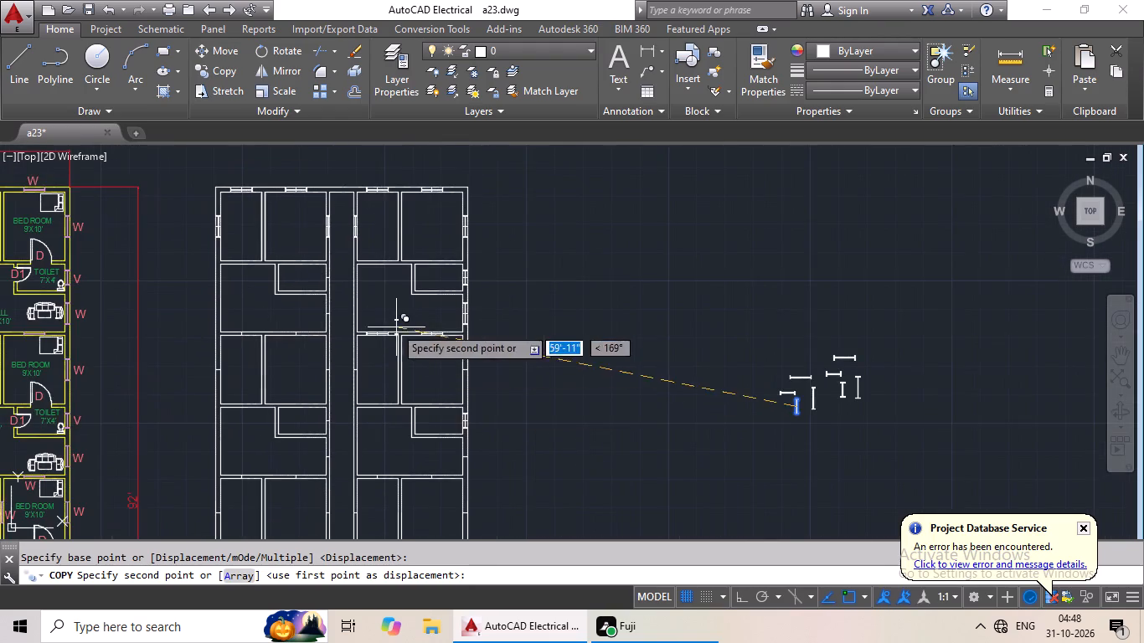
middle_click_drag(374, 316, 397, 410)
scroll(352, 374, "up", 4)
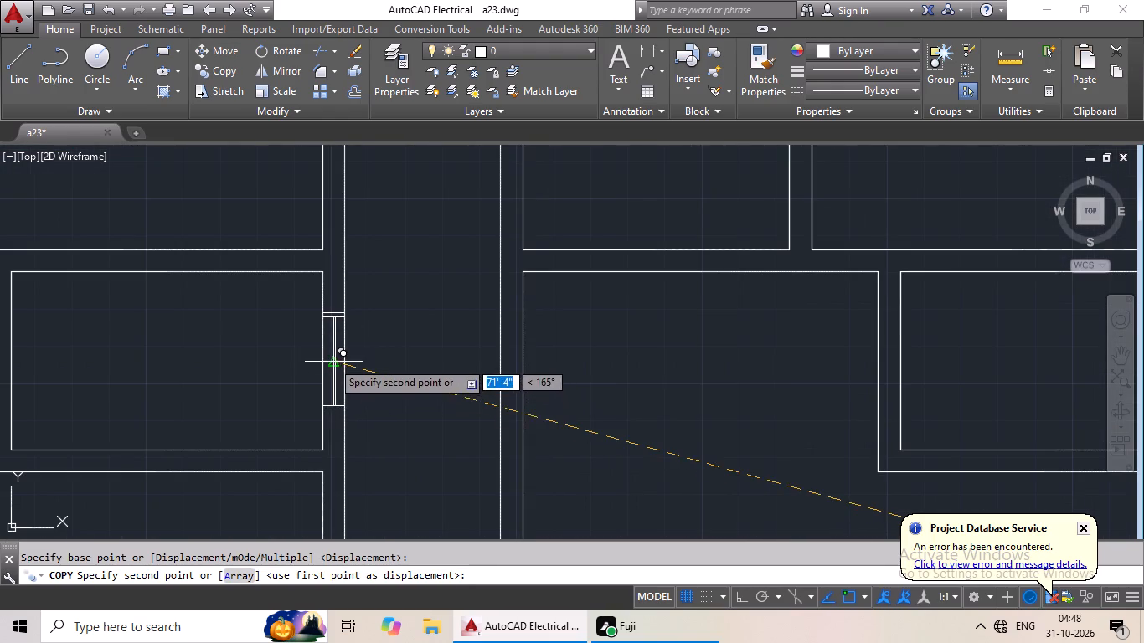
left_click(332, 360)
Copy the vertical 3' window symbol with shorter end lines by its midpoint onto the corridor-side wall marker of the uppermost L-shaped room west of the corridor.
scroll(411, 350, "down", 2)
middle_click_drag(431, 369, 431, 325)
scroll(457, 332, "down", 2)
middle_click_drag(487, 373, 415, 325)
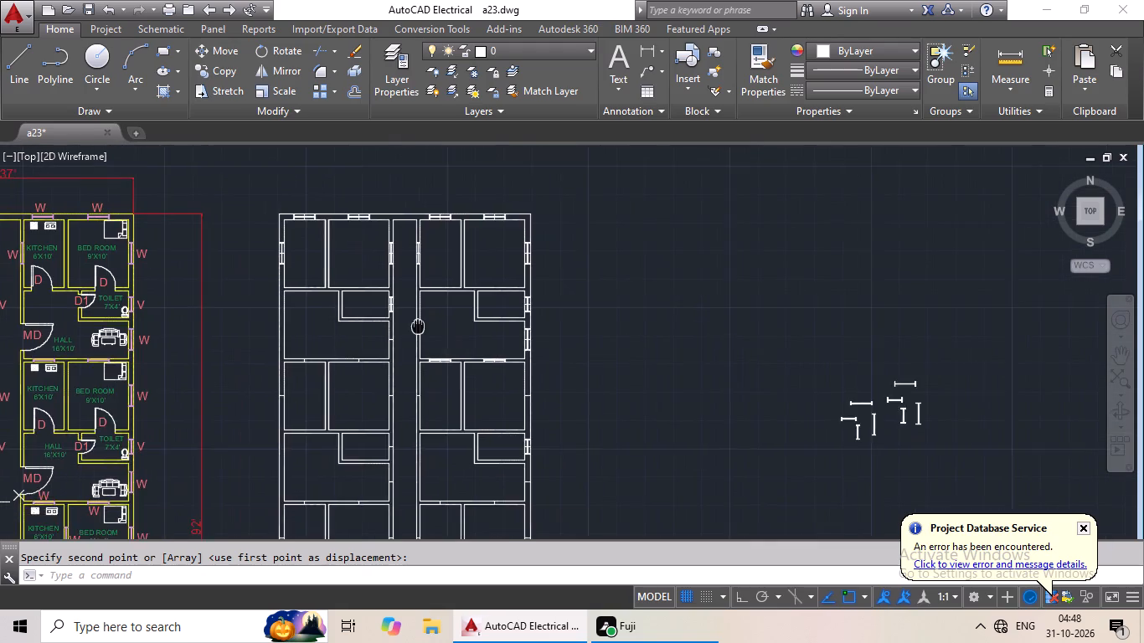
middle_click_drag(450, 345, 389, 321)
middle_click_drag(555, 389, 442, 347)
scroll(728, 315, "up", 3)
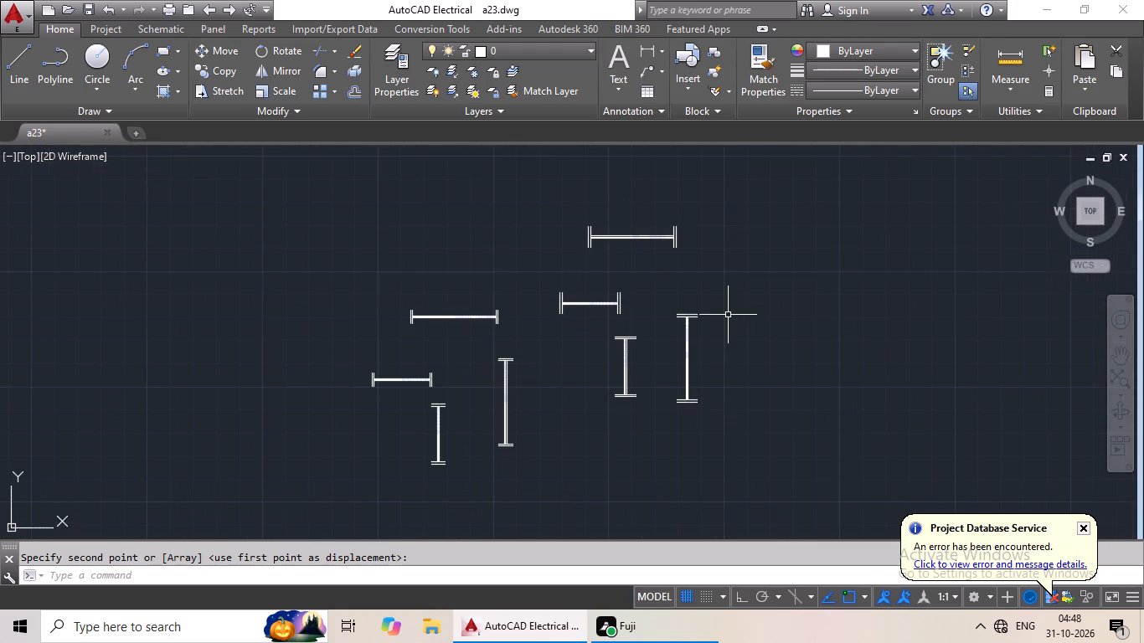
left_click_drag(513, 347, 472, 365)
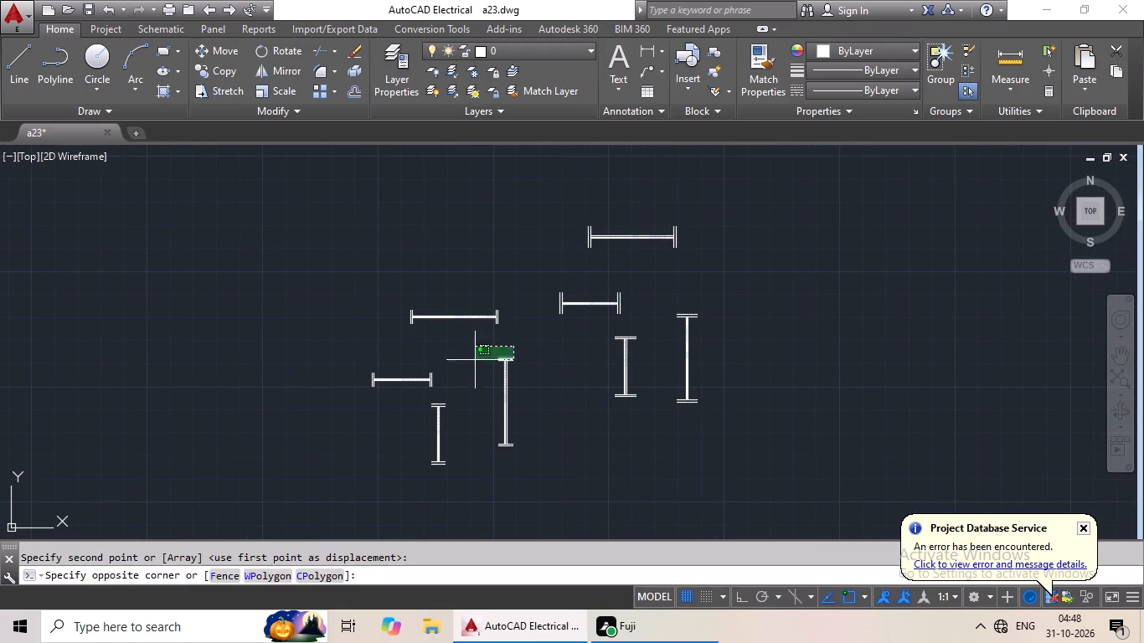
left_click_drag(472, 365, 567, 470)
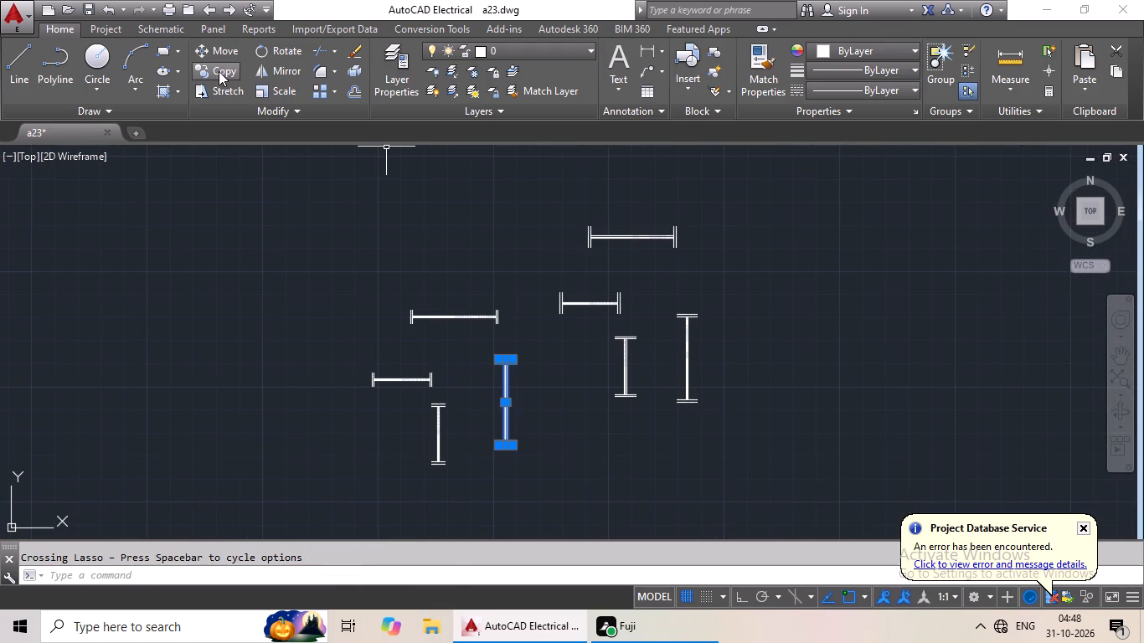
left_click(219, 71)
scroll(513, 408, "up", 3)
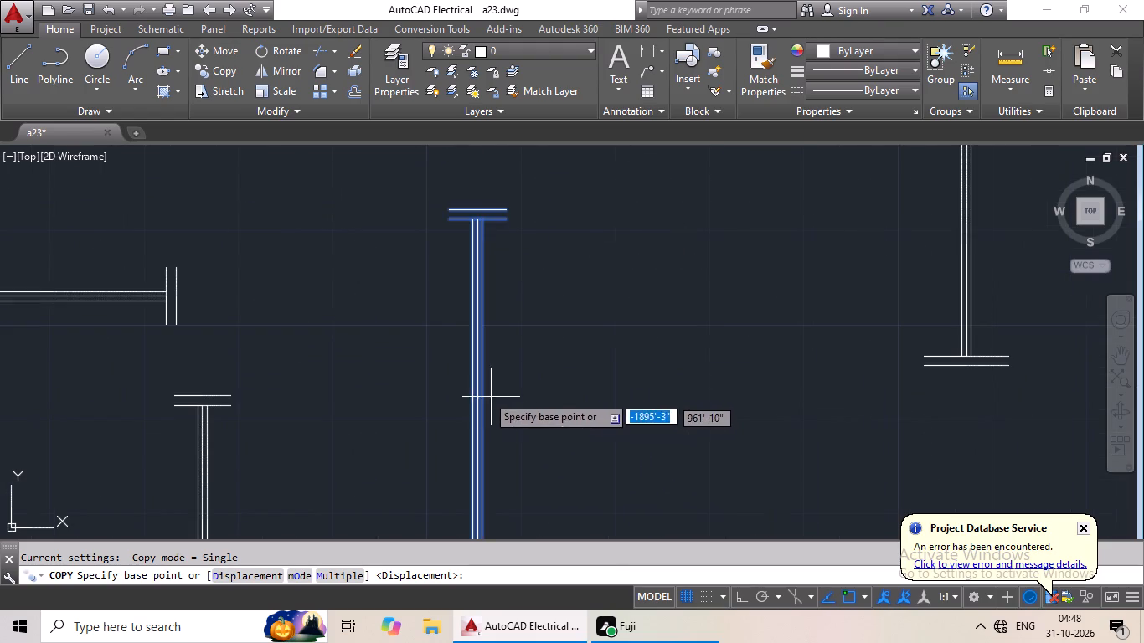
left_click(477, 389)
scroll(317, 424, "down", 3)
middle_click_drag(296, 430, 315, 423)
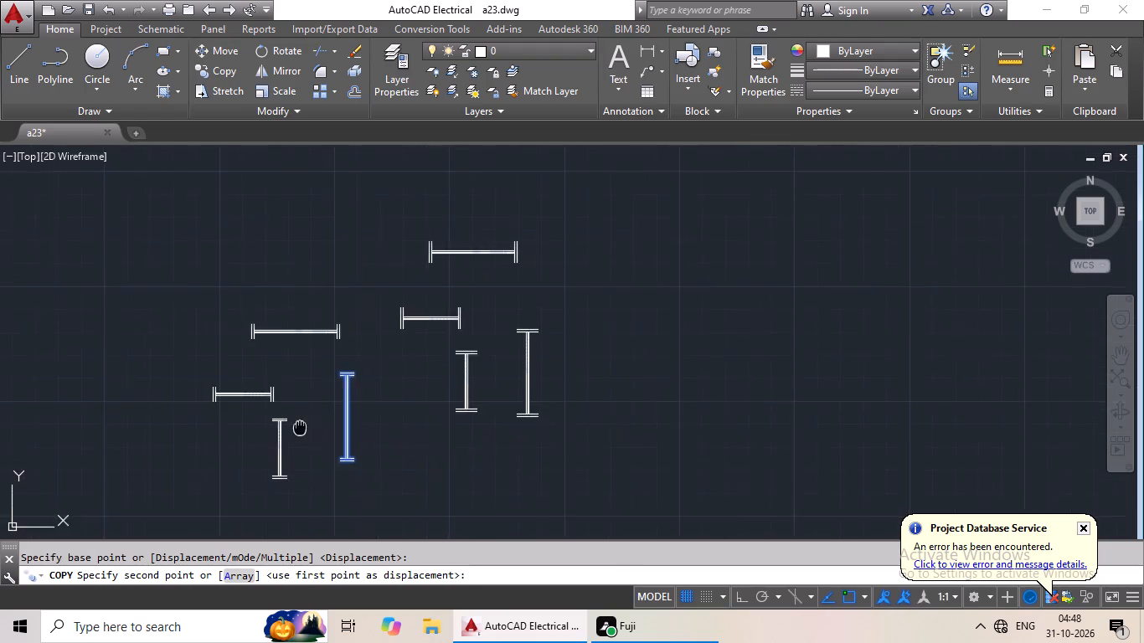
middle_click_drag(315, 423, 769, 279)
scroll(294, 409, "down", 1)
middle_click_drag(295, 409, 785, 327)
scroll(441, 343, "down", 1)
middle_click_drag(420, 347, 745, 333)
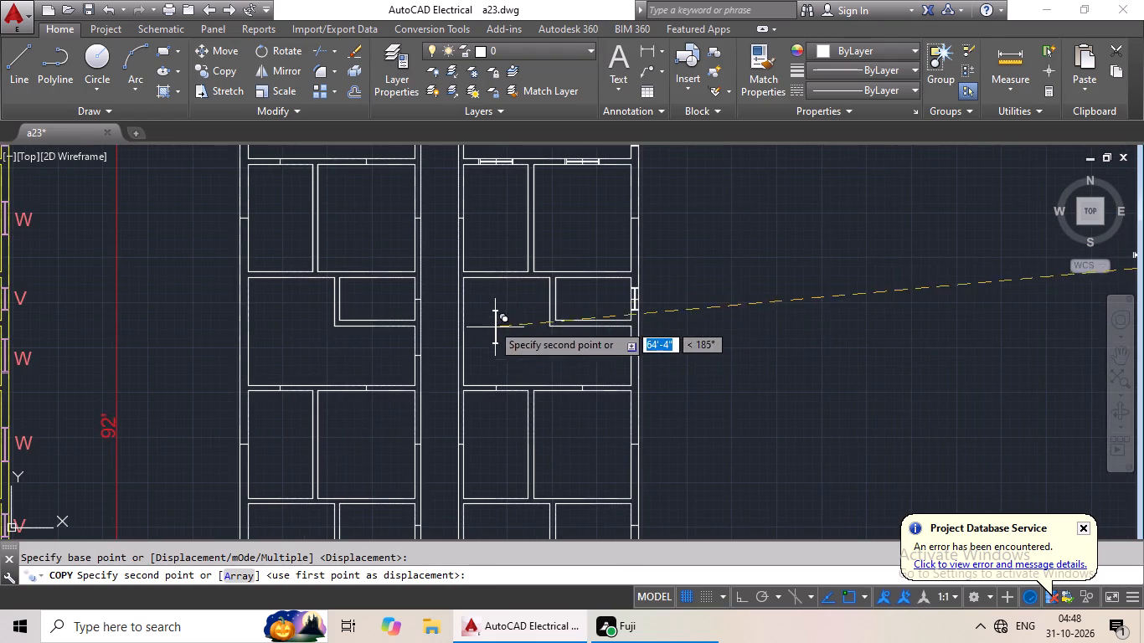
middle_click_drag(487, 305, 487, 365)
middle_click_drag(426, 361, 428, 439)
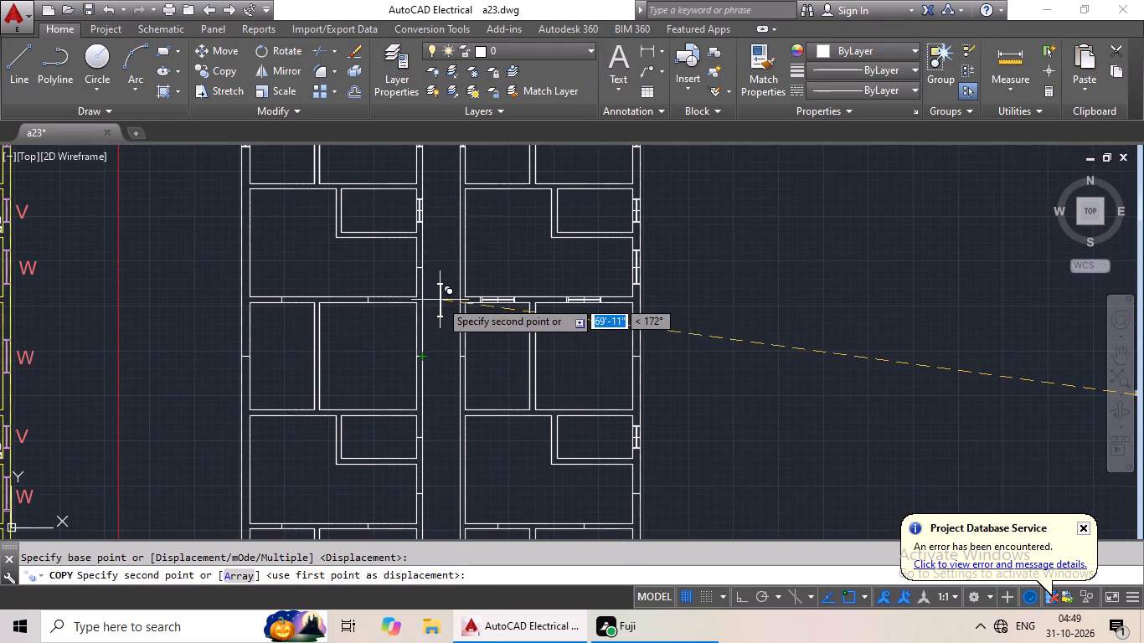
middle_click_drag(441, 290, 432, 354)
scroll(422, 333, "up", 4)
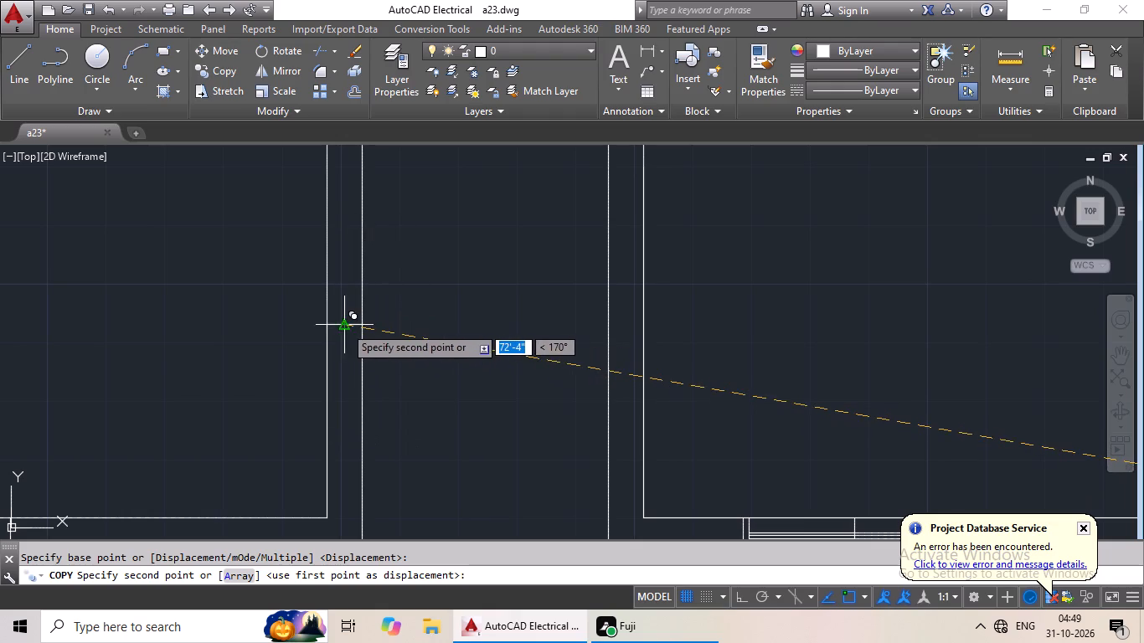
left_click_drag(344, 326, 362, 333)
Copy the horizontal 3' window symbol with shorter end lines by its midpoint onto the corridor-side lower-wall marker of the uppermost L-shaped room west of the corridor.
scroll(466, 316, "down", 3)
middle_click_drag(481, 324, 418, 344)
middle_click_drag(517, 339, 533, 267)
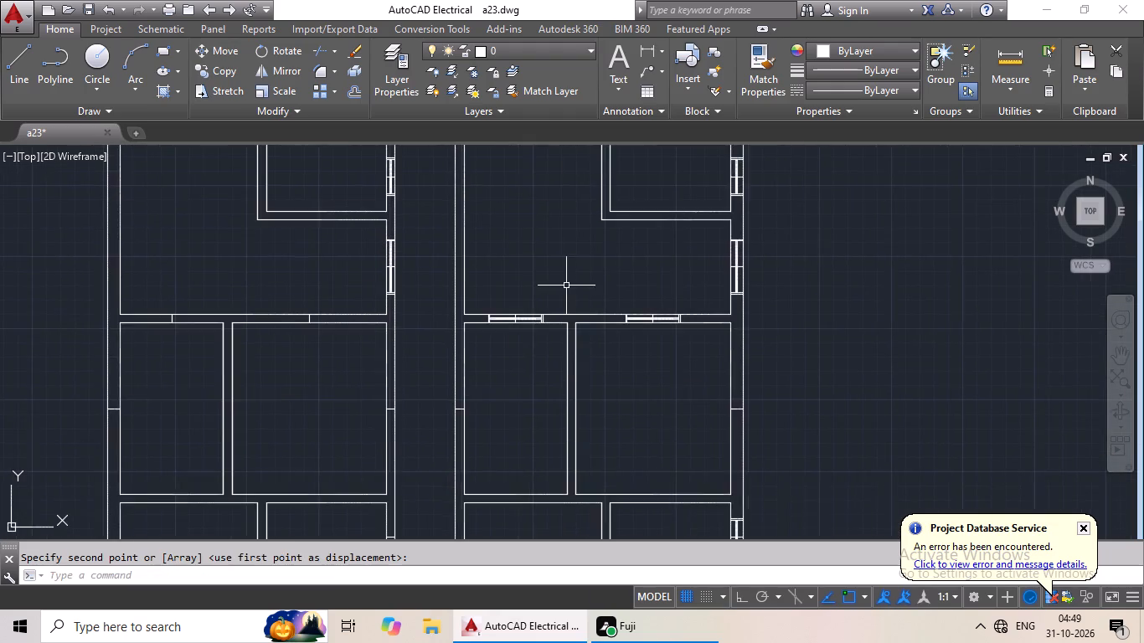
scroll(569, 294, "down", 1)
middle_click_drag(580, 321, 486, 278)
scroll(546, 290, "down", 1)
middle_click_drag(625, 309, 517, 291)
middle_click_drag(630, 316, 489, 260)
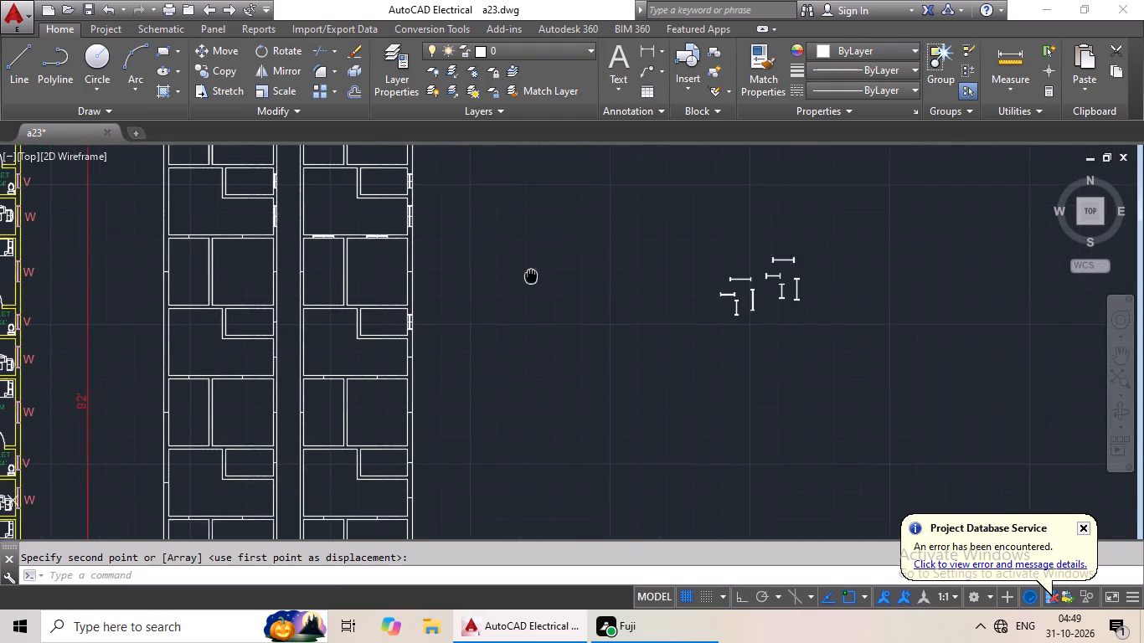
middle_click_drag(633, 312, 607, 352)
middle_click_drag(634, 320, 616, 349)
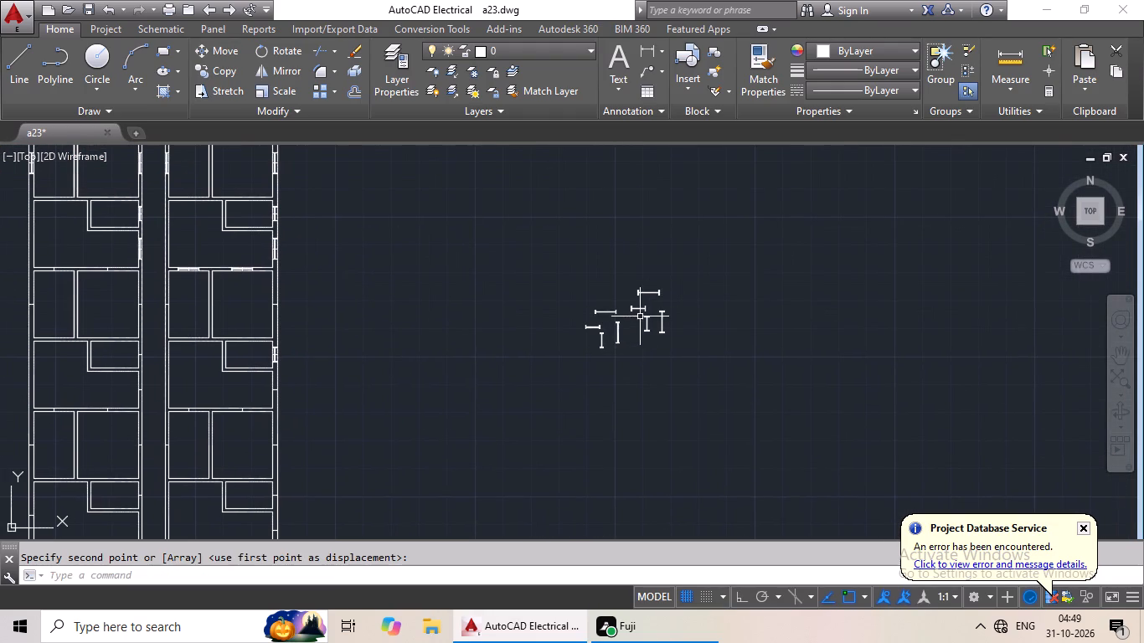
scroll(649, 306, "up", 2)
middle_click_drag(646, 303, 618, 357)
scroll(608, 324, "up", 3)
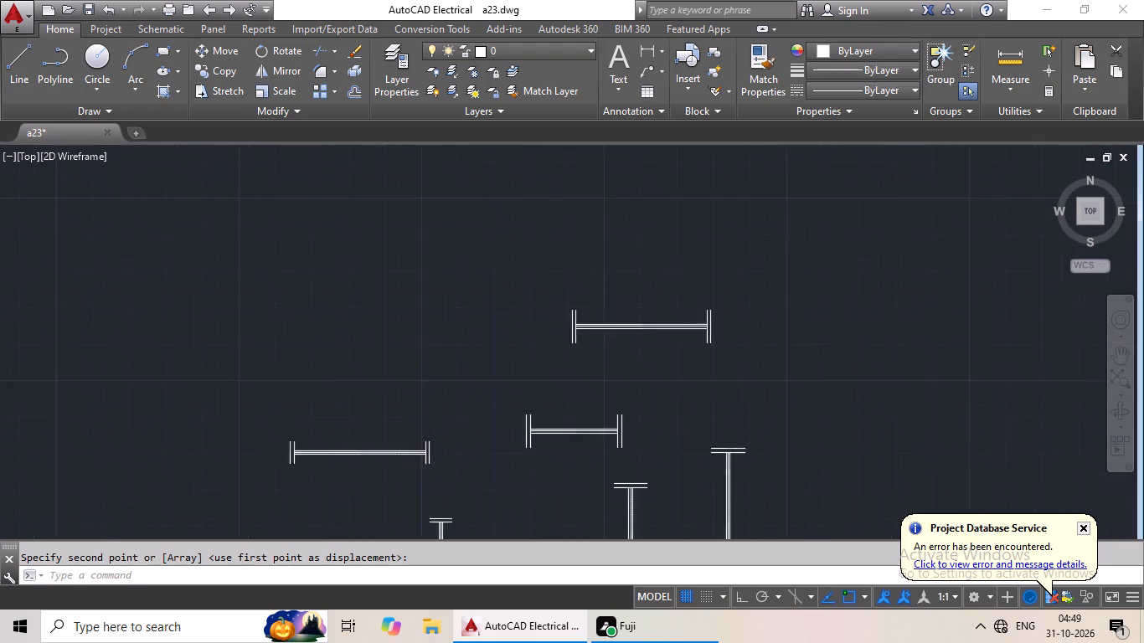
scroll(639, 291, "down", 2)
middle_click_drag(623, 352, 642, 317)
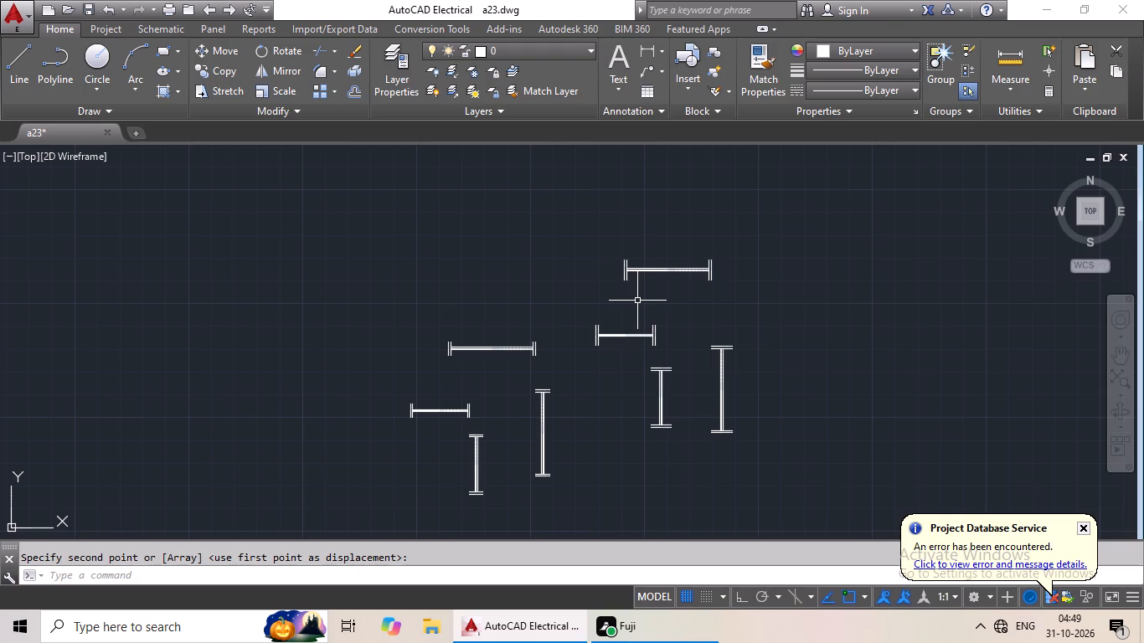
middle_click_drag(548, 350, 669, 314)
scroll(635, 324, "down", 1)
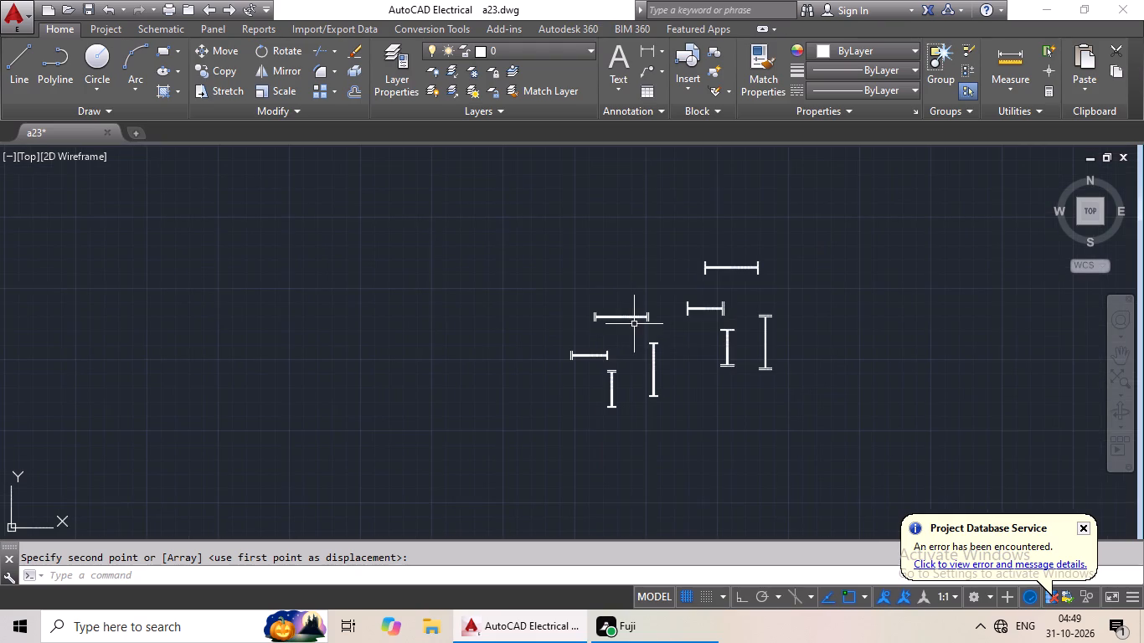
middle_click_drag(616, 338, 586, 365)
scroll(585, 366, "up", 2)
scroll(585, 366, "down", 3)
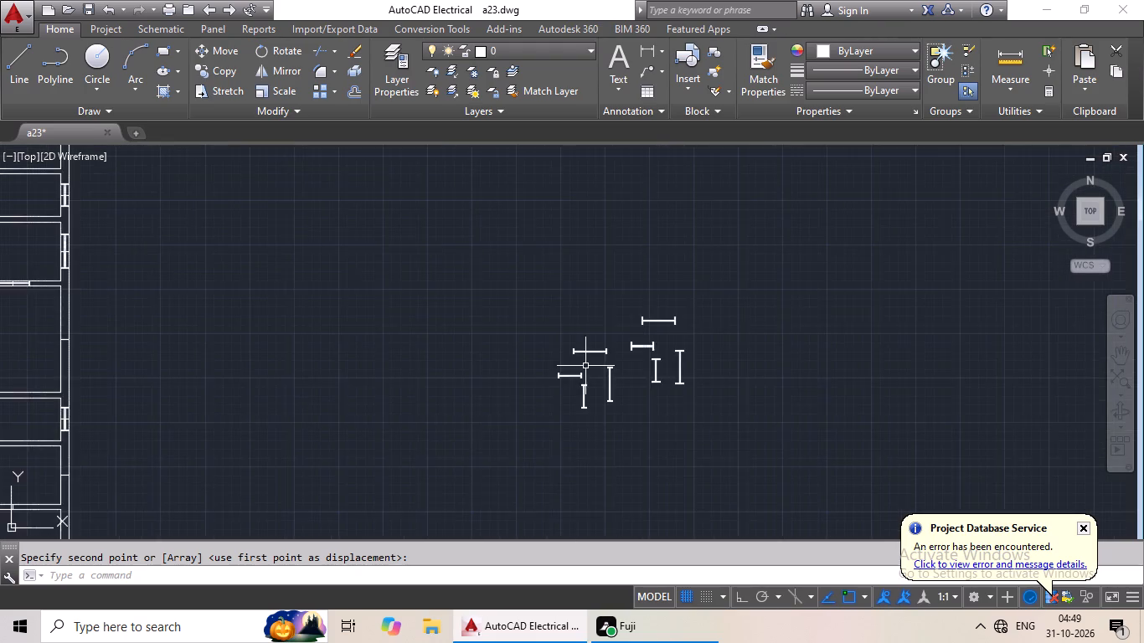
middle_click_drag(578, 378, 539, 430)
scroll(559, 377, "down", 2)
middle_click_drag(559, 375, 614, 337)
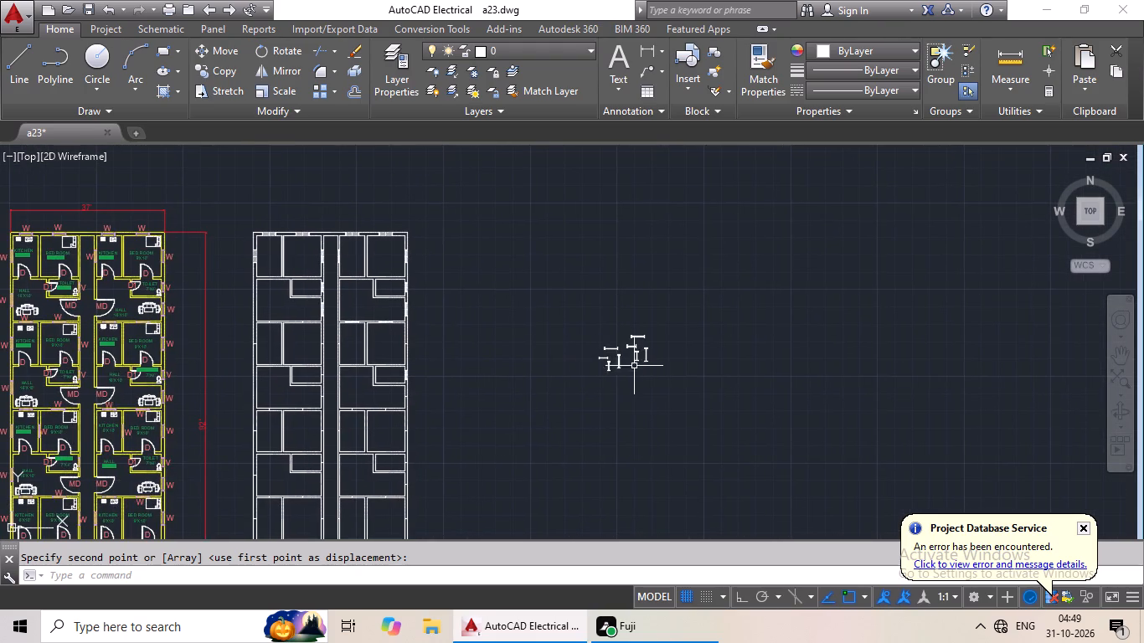
scroll(613, 353, "up", 1)
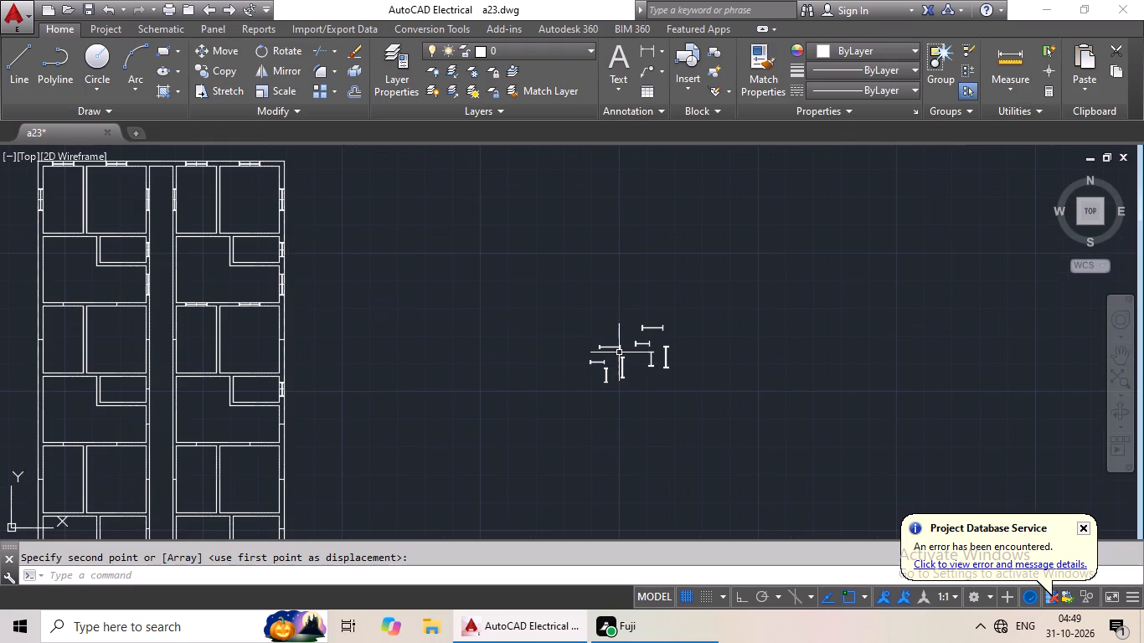
middle_click_drag(619, 352, 616, 375)
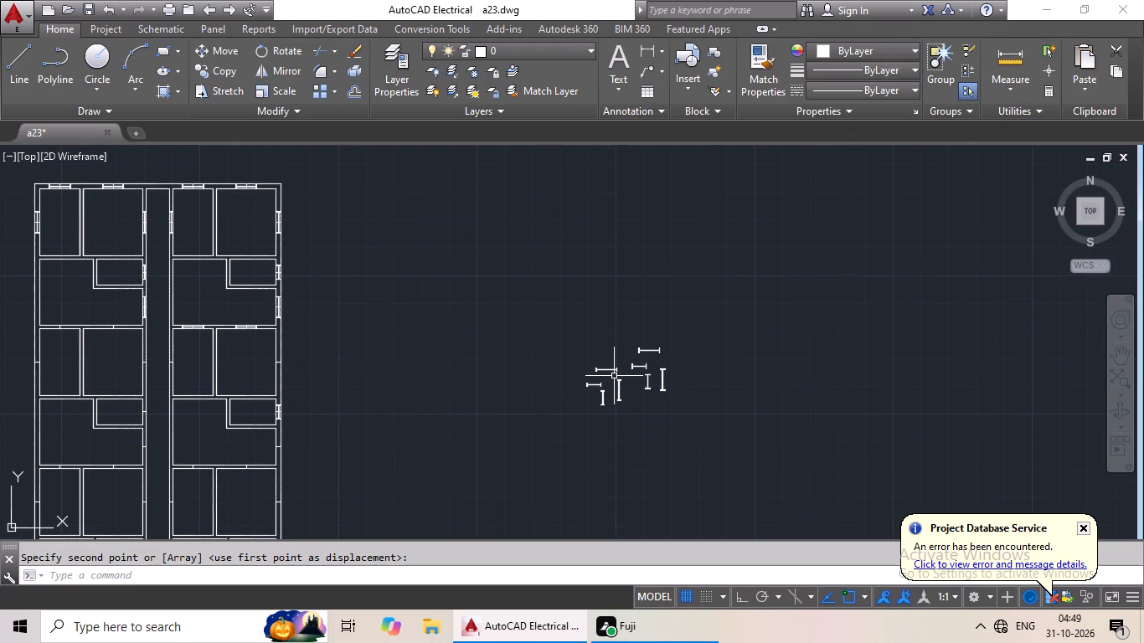
scroll(614, 377, "up", 4)
left_click_drag(640, 295, 667, 348)
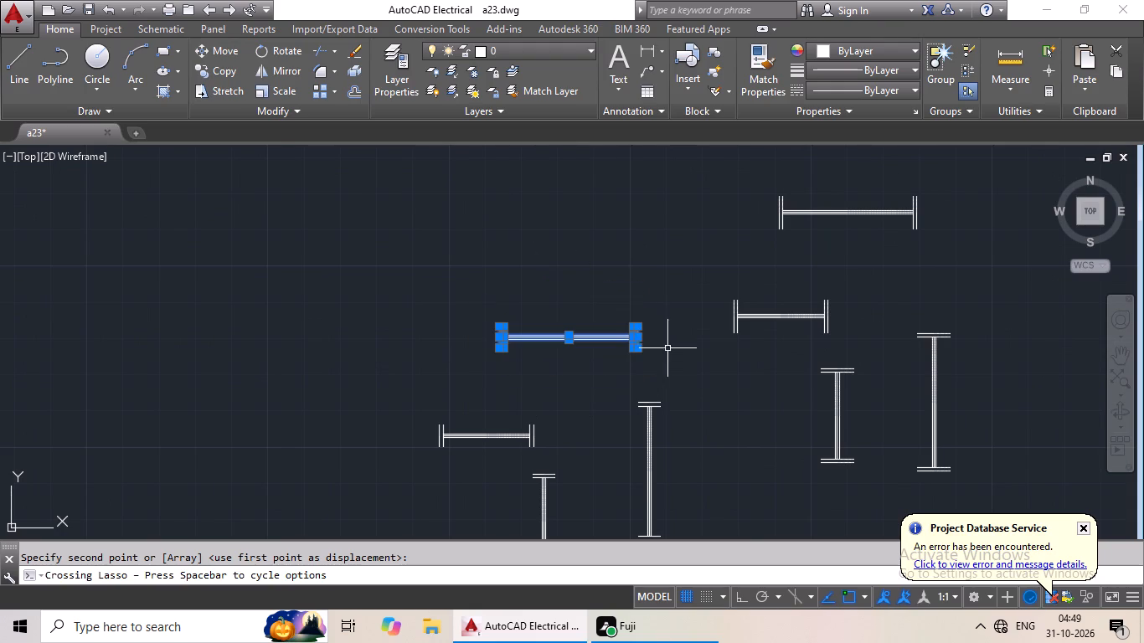
left_click(219, 70)
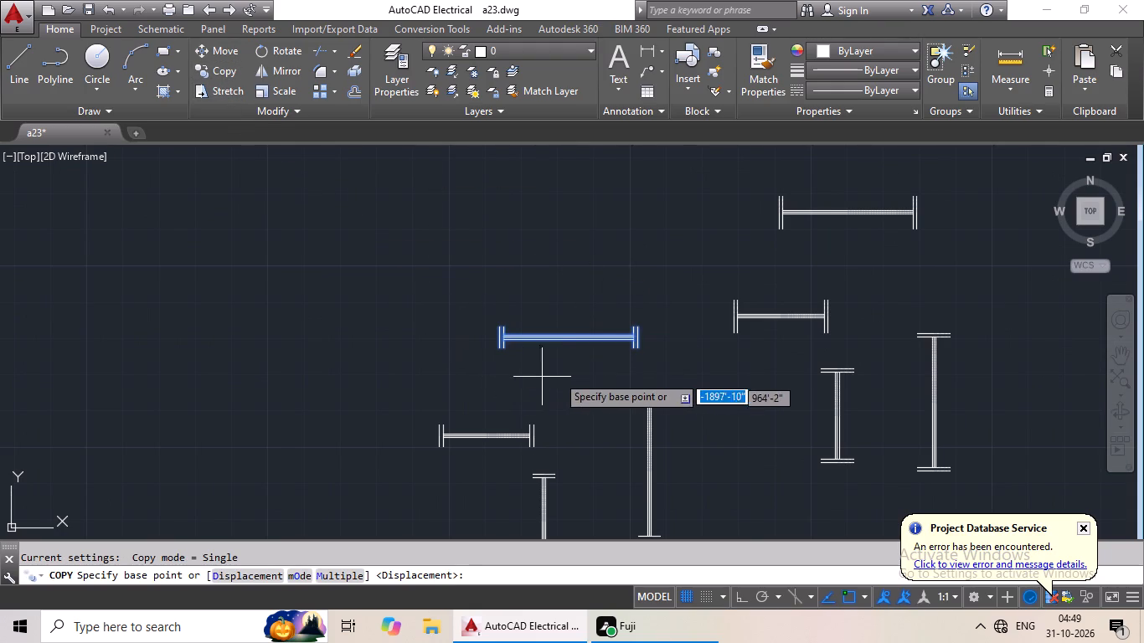
scroll(590, 350, "up", 2)
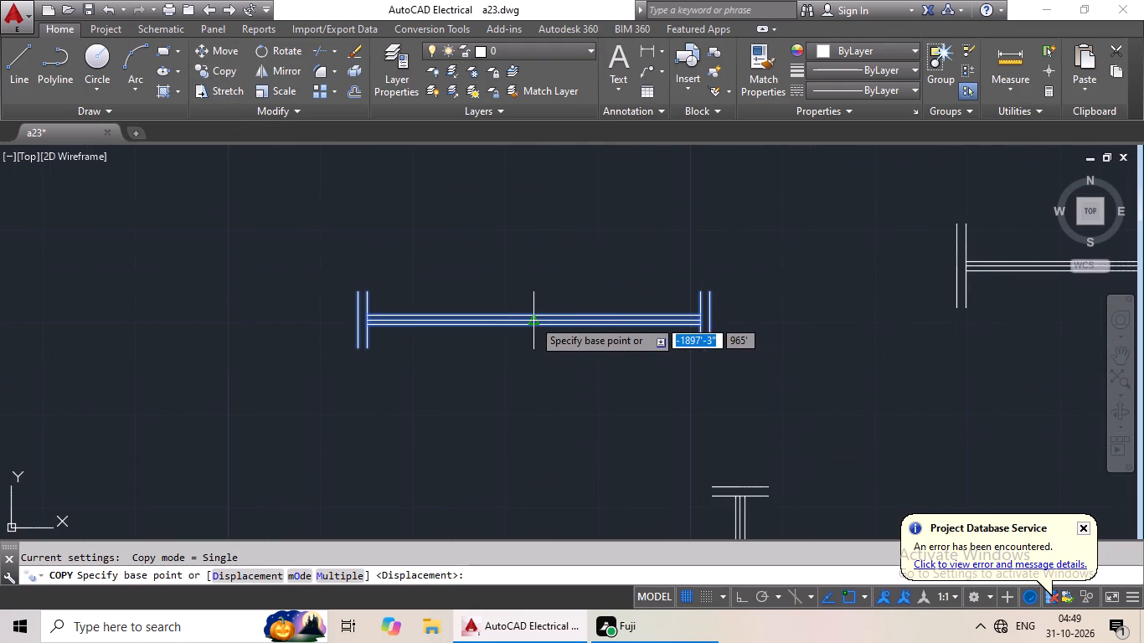
left_click_drag(535, 318, 518, 332)
scroll(400, 396, "down", 3)
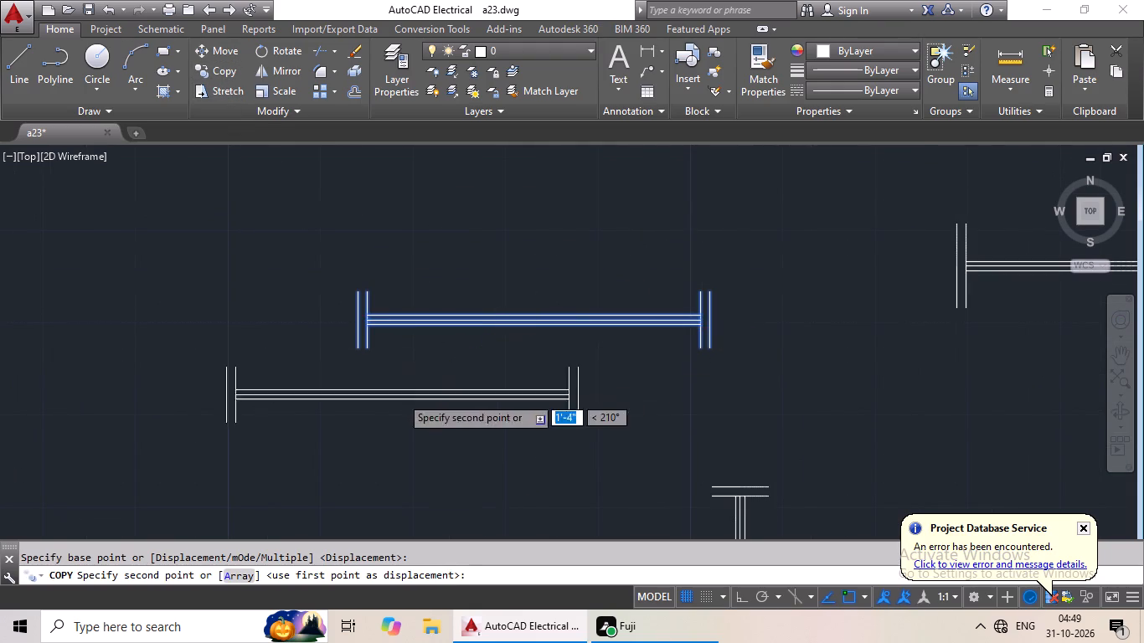
middle_click_drag(401, 396, 607, 300)
scroll(304, 415, "down", 1)
middle_click_drag(297, 424, 700, 340)
scroll(407, 384, "down", 3)
middle_click_drag(401, 391, 594, 358)
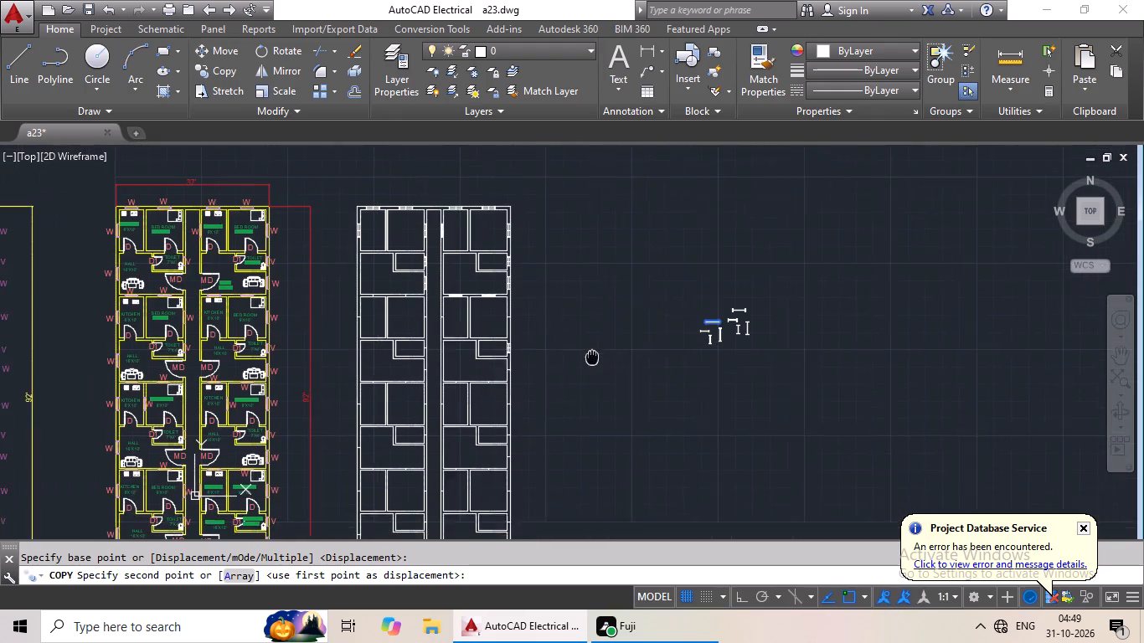
scroll(412, 289, "up", 5)
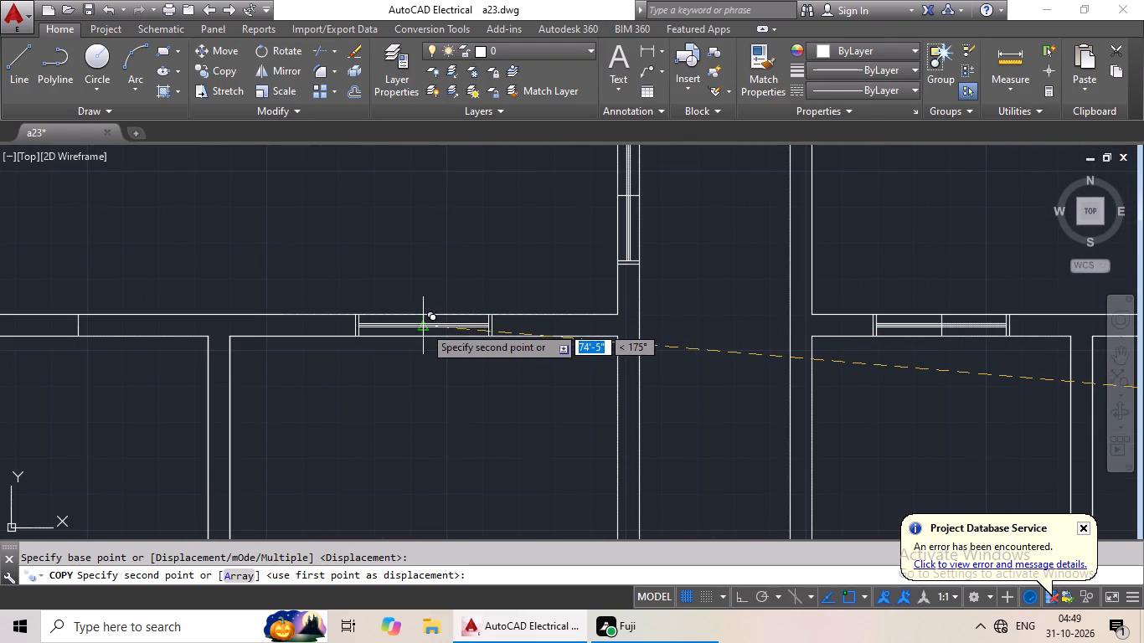
left_click(424, 326)
Copy the horizontal 3' window symbol with shorter end lines by its midpoint onto that same lower wall's marker nearer the outer wall.
scroll(502, 331, "down", 2)
middle_click_drag(524, 353, 424, 356)
scroll(525, 368, "down", 1)
middle_click_drag(560, 377, 303, 349)
scroll(709, 332, "down", 1)
middle_click_drag(730, 341, 524, 368)
scroll(667, 400, "up", 4)
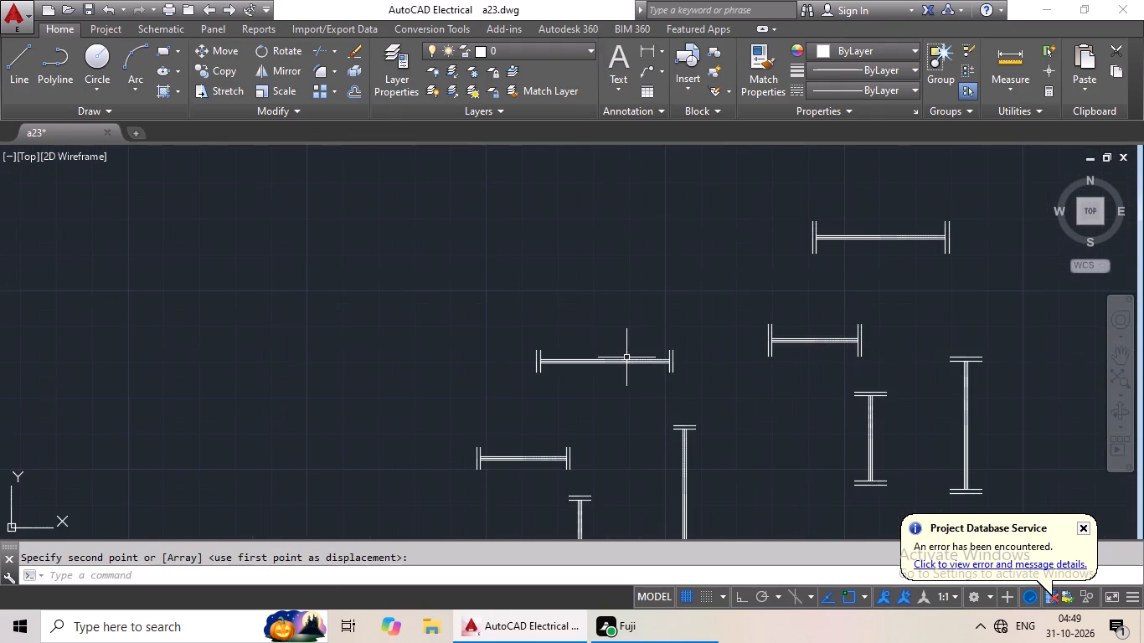
scroll(622, 354, "up", 2)
left_click_drag(616, 316, 811, 351)
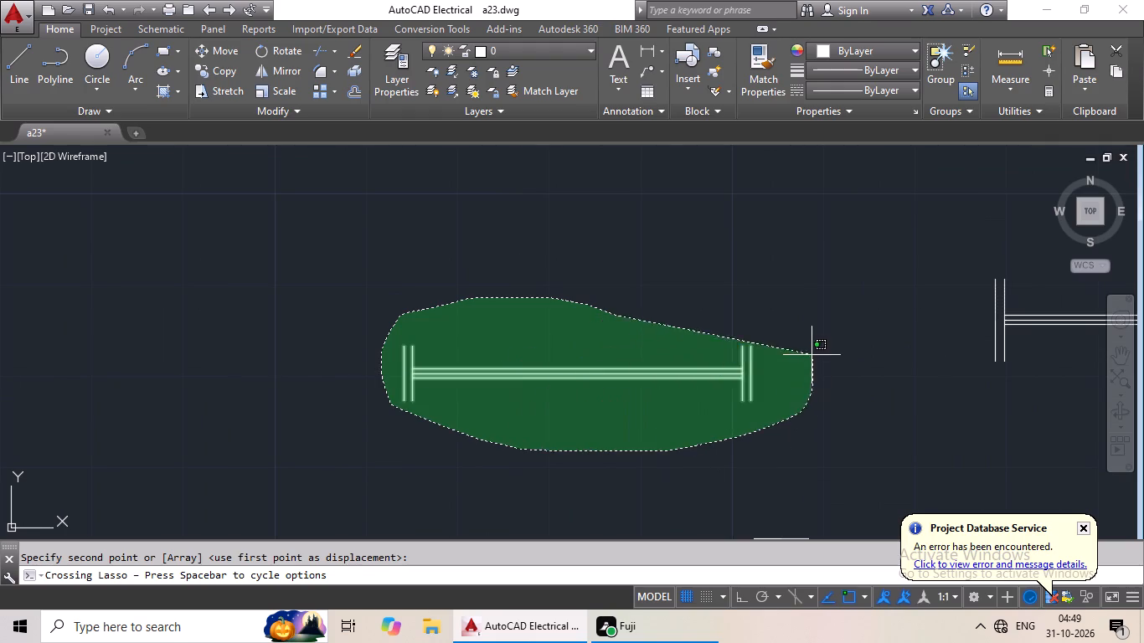
left_click_drag(811, 351, 809, 344)
left_click(214, 70)
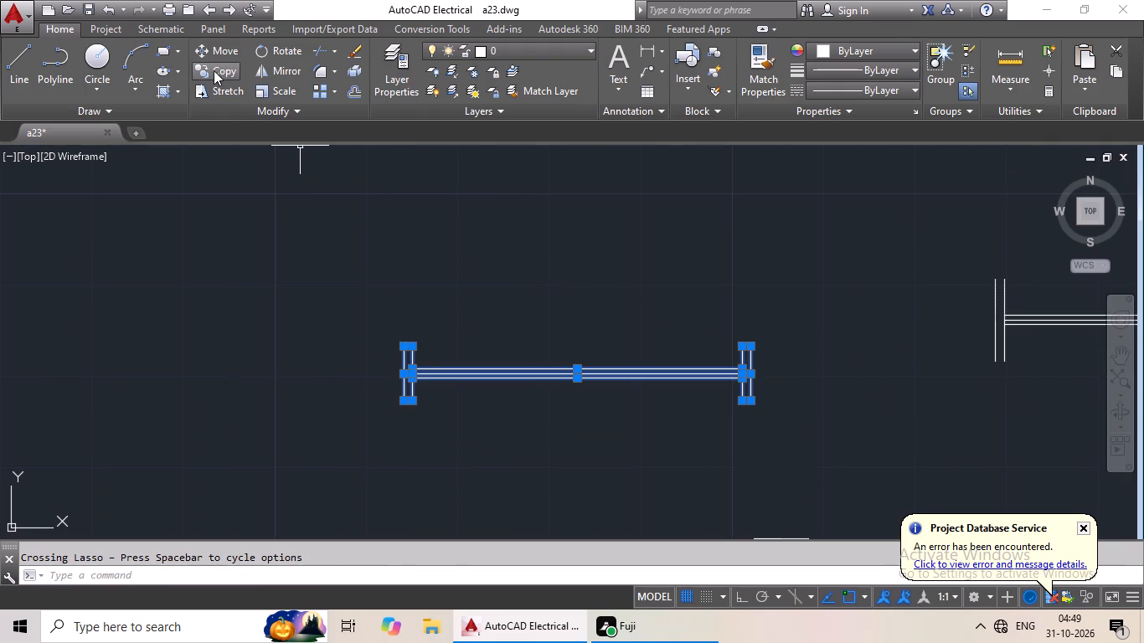
scroll(578, 383, "up", 1)
left_click(575, 367)
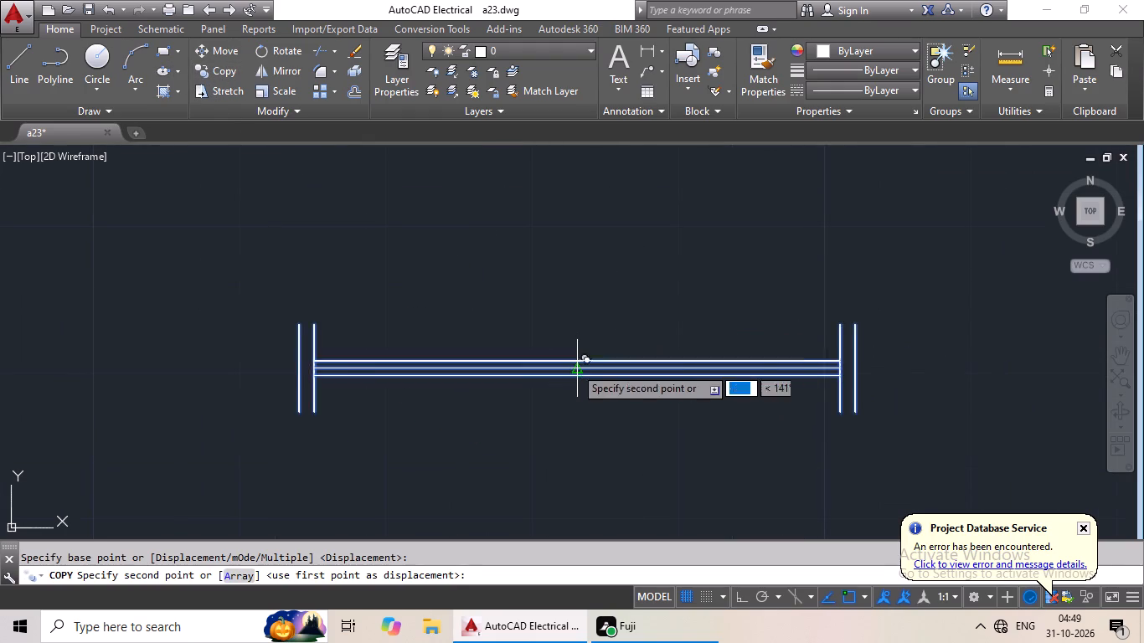
scroll(414, 381, "down", 3)
middle_click_drag(393, 395, 684, 278)
scroll(290, 397, "down", 1)
middle_click_drag(258, 416, 663, 345)
scroll(384, 372, "down", 2)
middle_click_drag(317, 383, 522, 376)
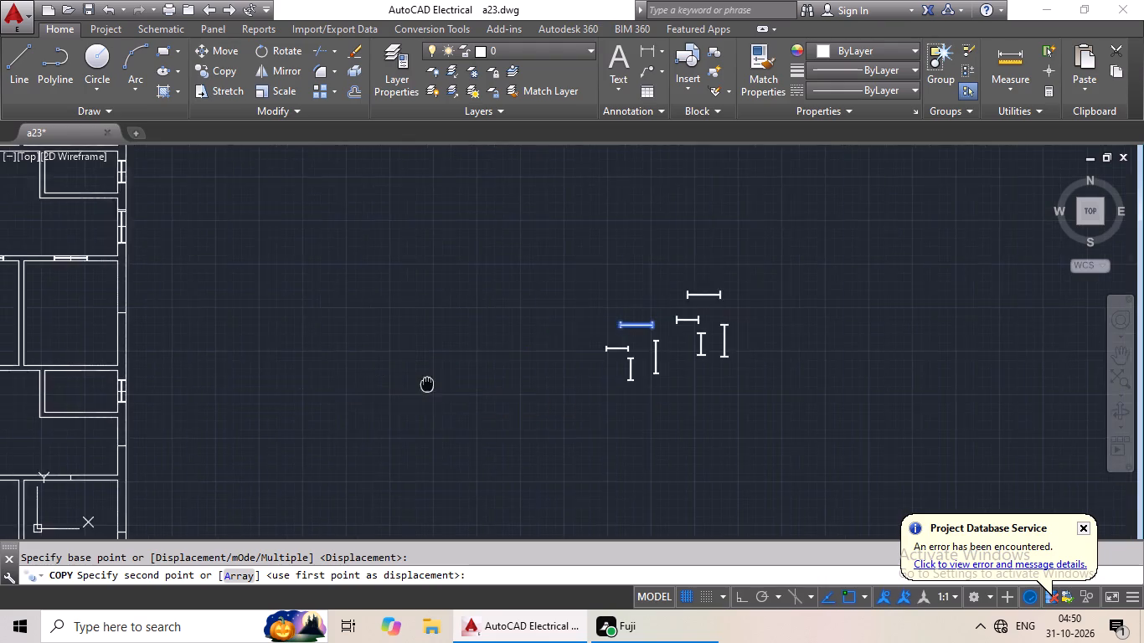
middle_click_drag(522, 376, 597, 355)
middle_click_drag(471, 358, 734, 384)
middle_click_drag(378, 318, 425, 387)
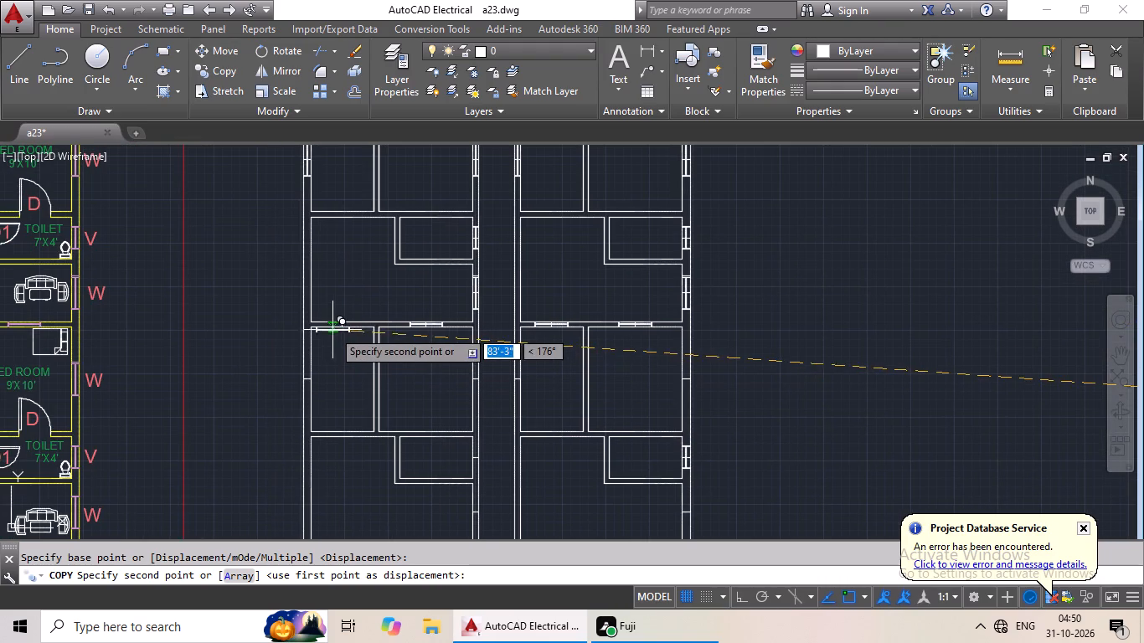
scroll(346, 322, "up", 5)
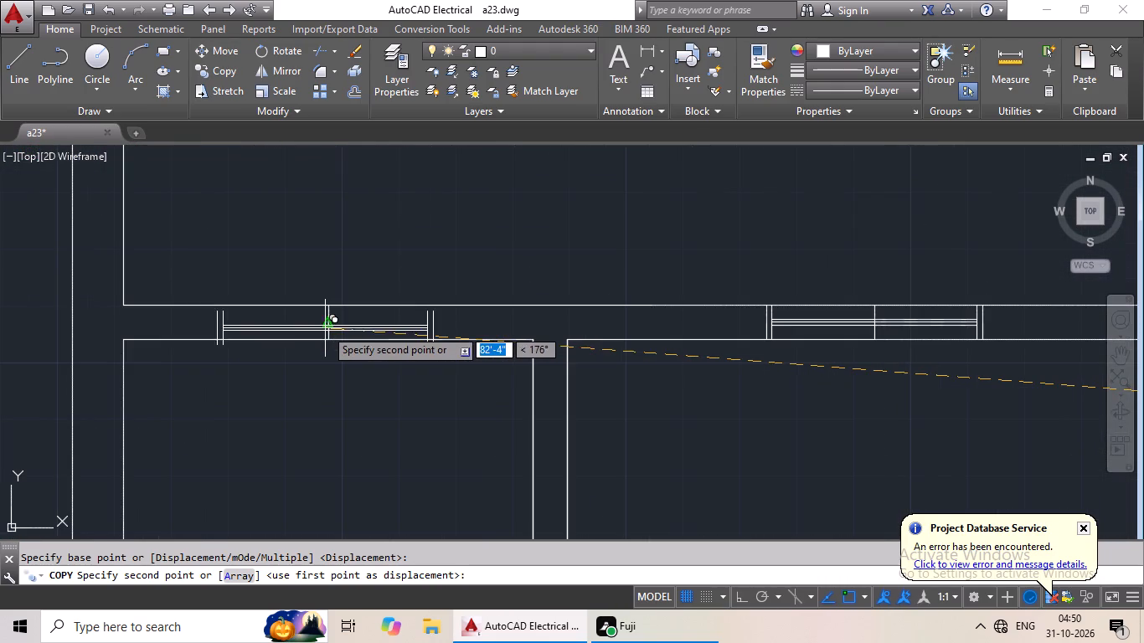
scroll(327, 327, "up", 2)
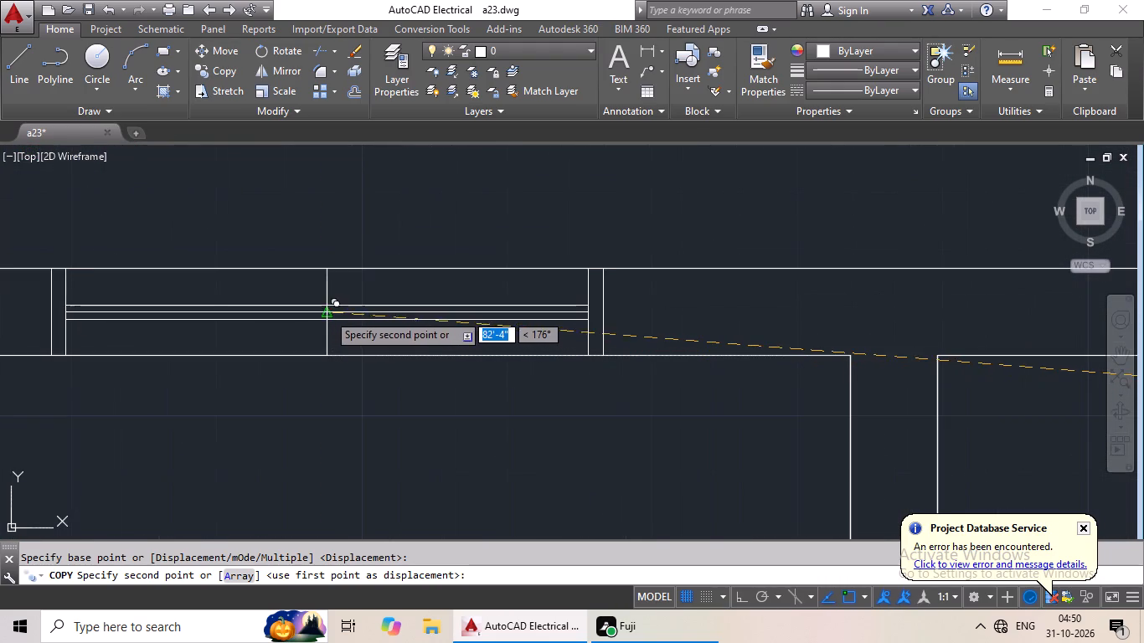
left_click(327, 313)
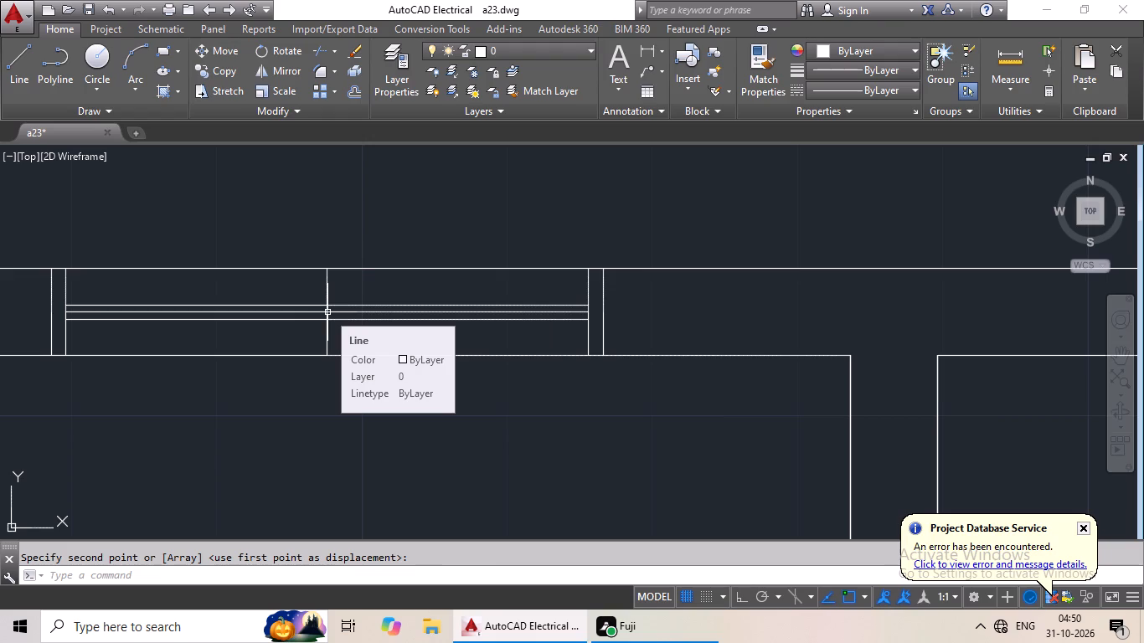
scroll(514, 347, "down", 2)
middle_click_drag(611, 352, 447, 329)
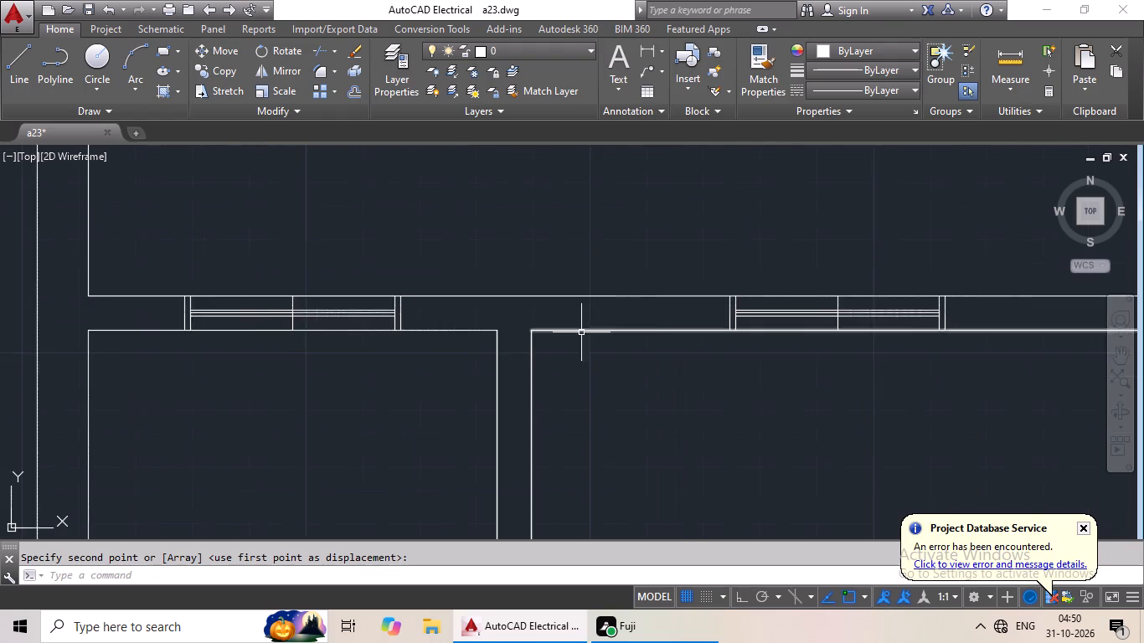
Copy the vertical 3' window symbol with longer end lines by its midpoint onto the outer-wall marker of the second unit's bedroom-sized room east of the corridor.
scroll(595, 332, "down", 1)
middle_click_drag(647, 347, 482, 344)
scroll(624, 337, "down", 1)
middle_click_drag(684, 368, 539, 286)
middle_click_drag(864, 404, 641, 358)
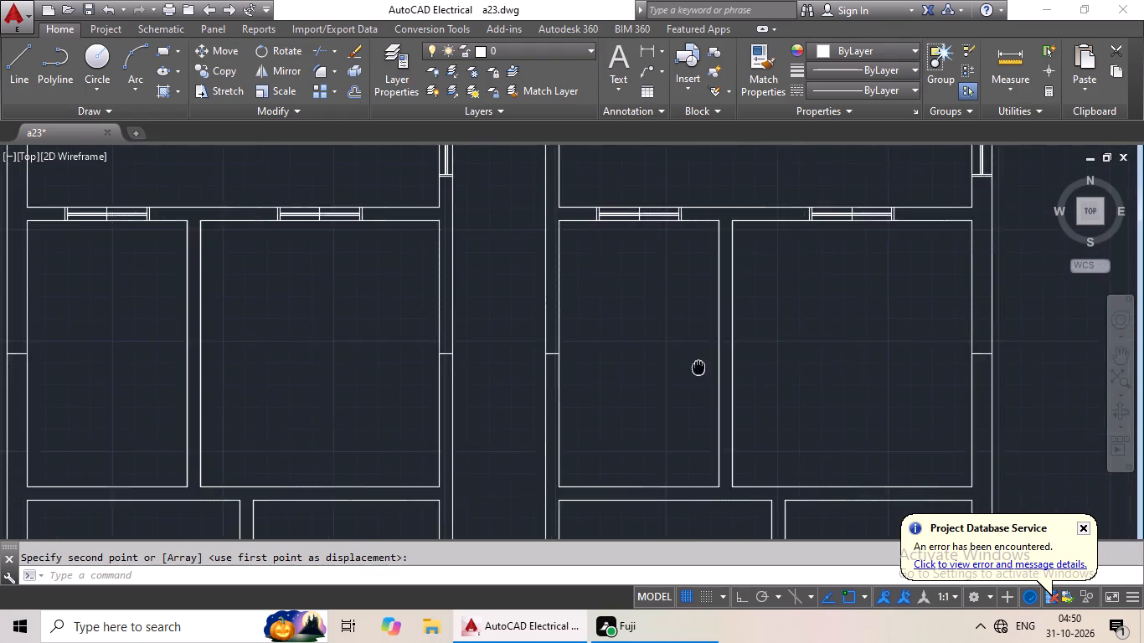
middle_click_drag(831, 366, 580, 339)
scroll(1017, 366, "down", 1)
middle_click_drag(1001, 365, 731, 365)
middle_click_drag(889, 358, 738, 358)
scroll(832, 358, "down", 2)
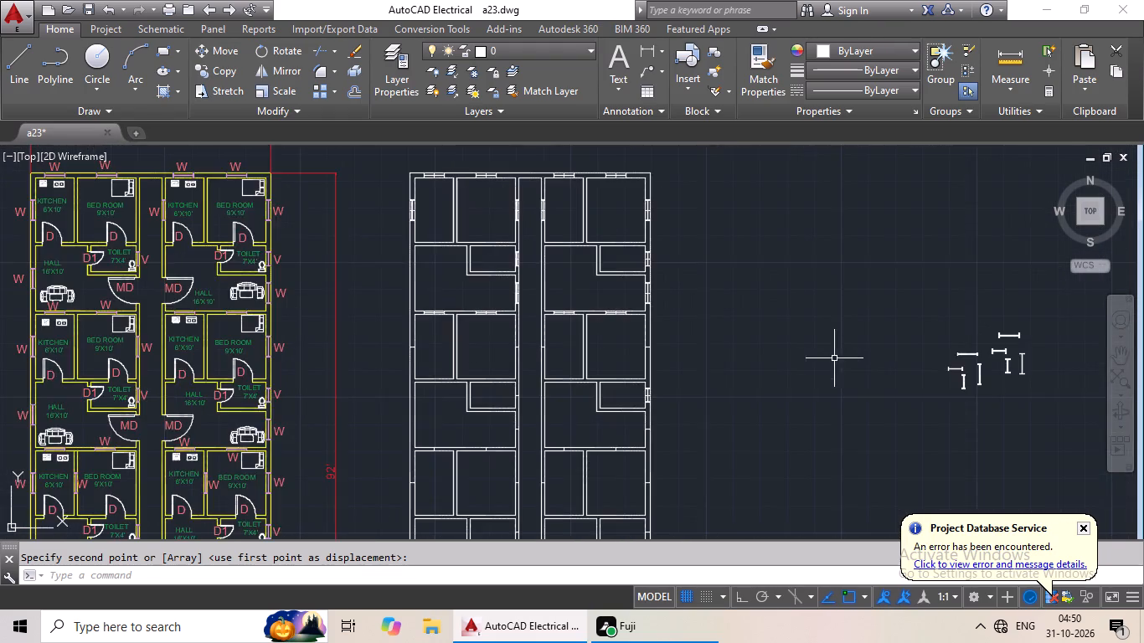
middle_click_drag(839, 358, 703, 358)
middle_click_drag(822, 365, 745, 364)
scroll(811, 358, "up", 4)
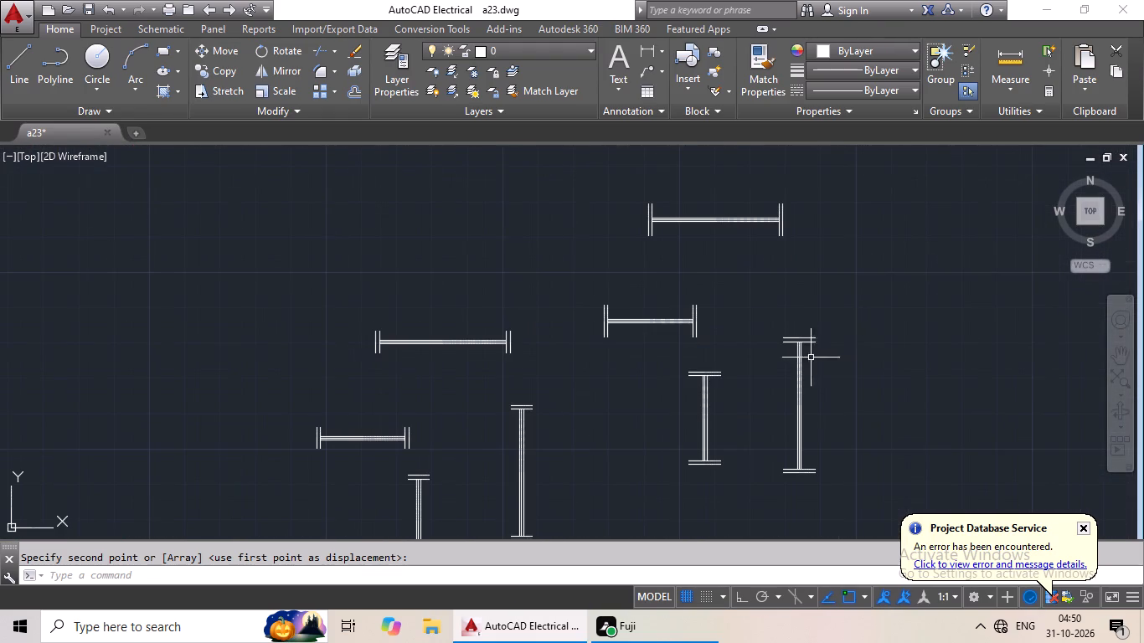
left_click_drag(860, 322, 873, 444)
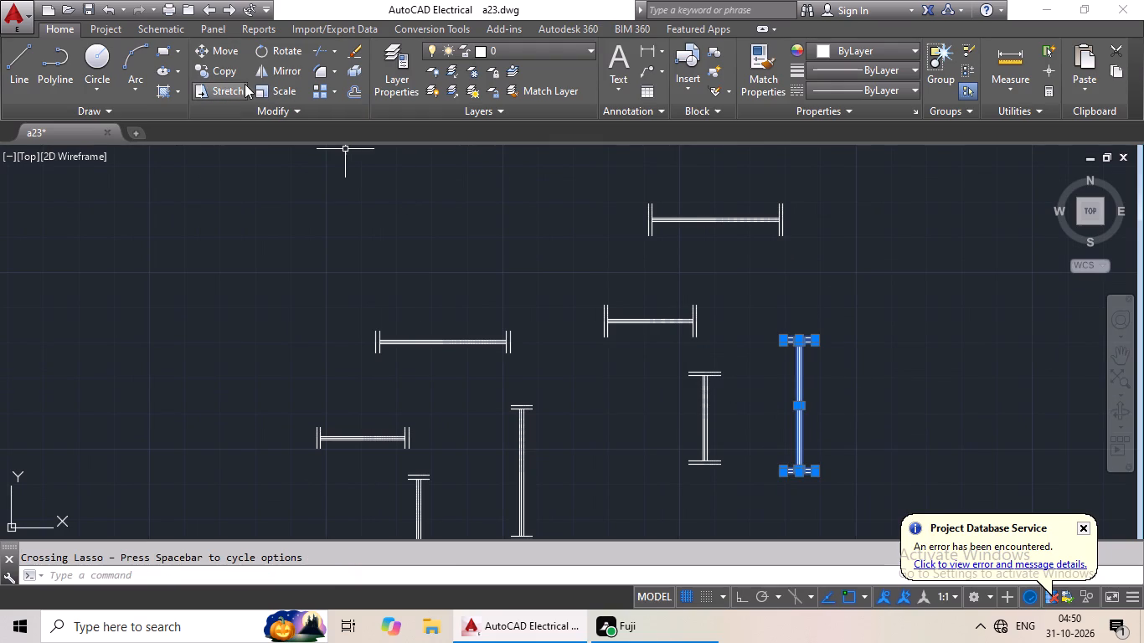
left_click(226, 71)
scroll(807, 406, "up", 3)
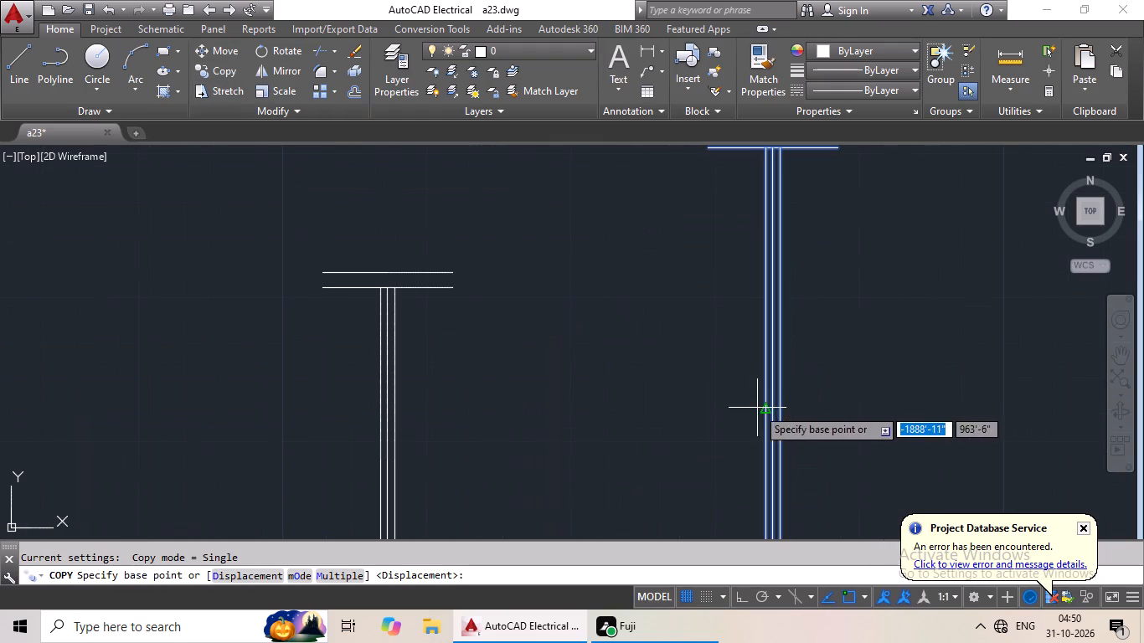
scroll(774, 404, "up", 1)
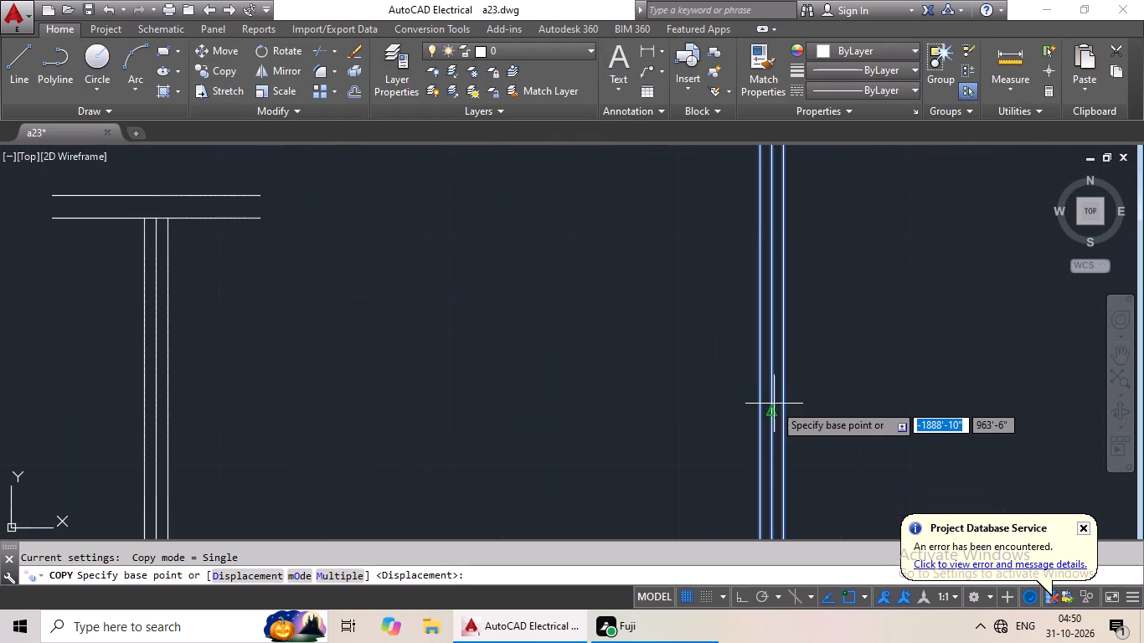
left_click(773, 414)
scroll(499, 440, "down", 4)
middle_click_drag(498, 440, 769, 311)
scroll(460, 395, "down", 1)
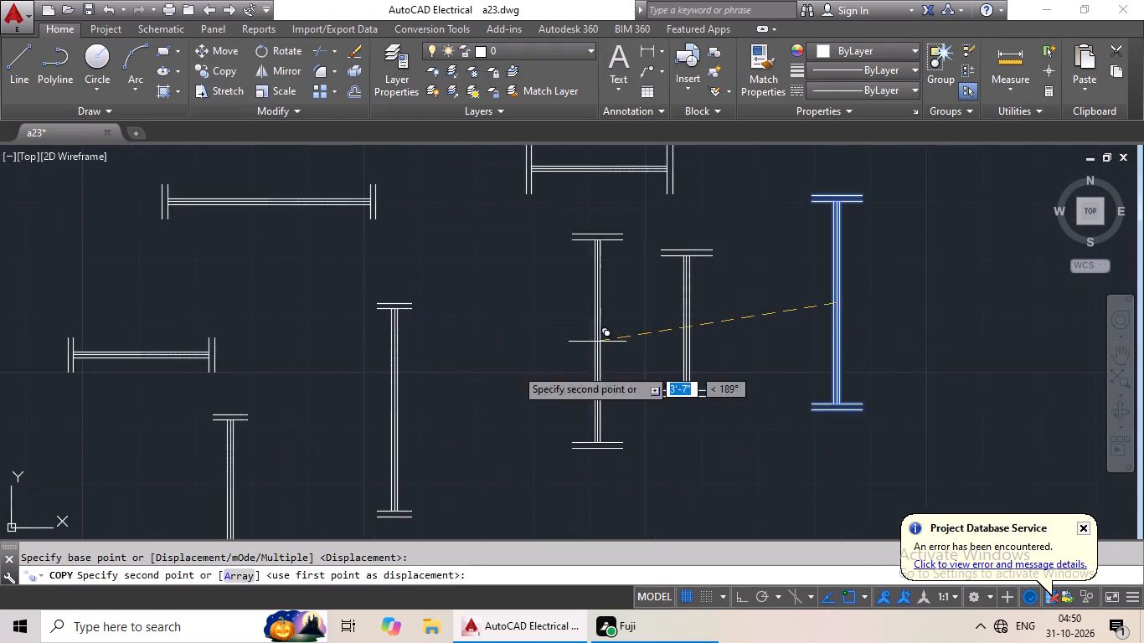
scroll(493, 377, "down", 1)
middle_click_drag(440, 413, 777, 321)
scroll(398, 412, "down", 1)
middle_click_drag(401, 411, 634, 365)
middle_click_drag(260, 374, 642, 372)
middle_click_drag(524, 335, 524, 337)
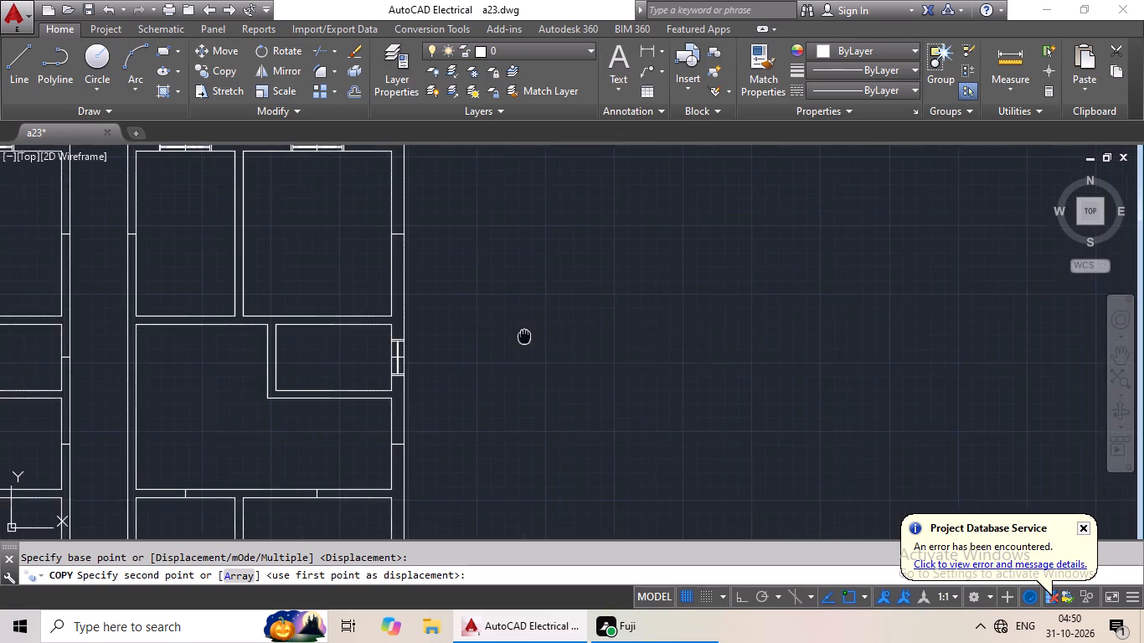
middle_click_drag(524, 337, 484, 446)
scroll(358, 347, "up", 4)
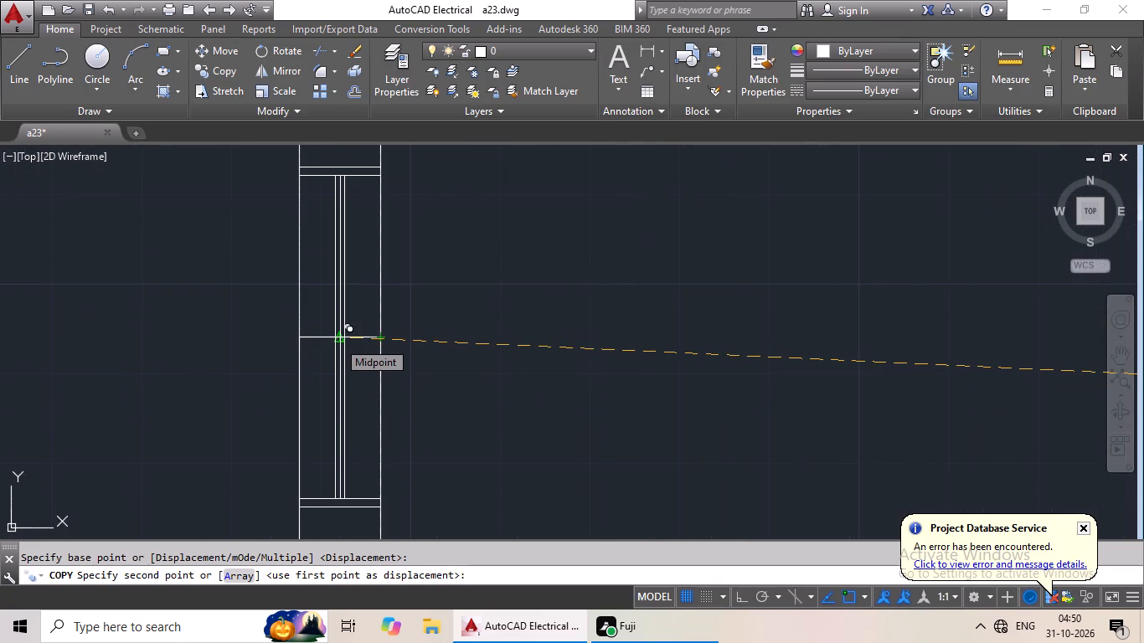
left_click(338, 341)
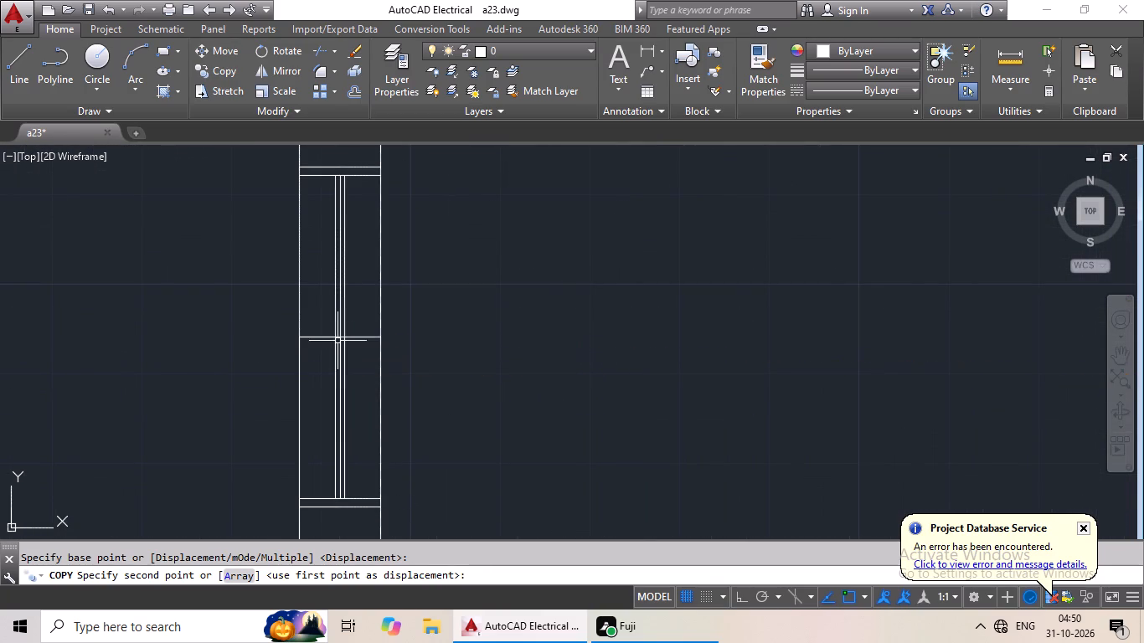
Copy the vertical 3' window symbol with shorter end lines by its midpoint onto the corridor-side wall marker of the second unit's narrow room east of the corridor.
scroll(518, 342, "down", 3)
middle_click_drag(565, 342, 500, 347)
scroll(563, 336, "down", 3)
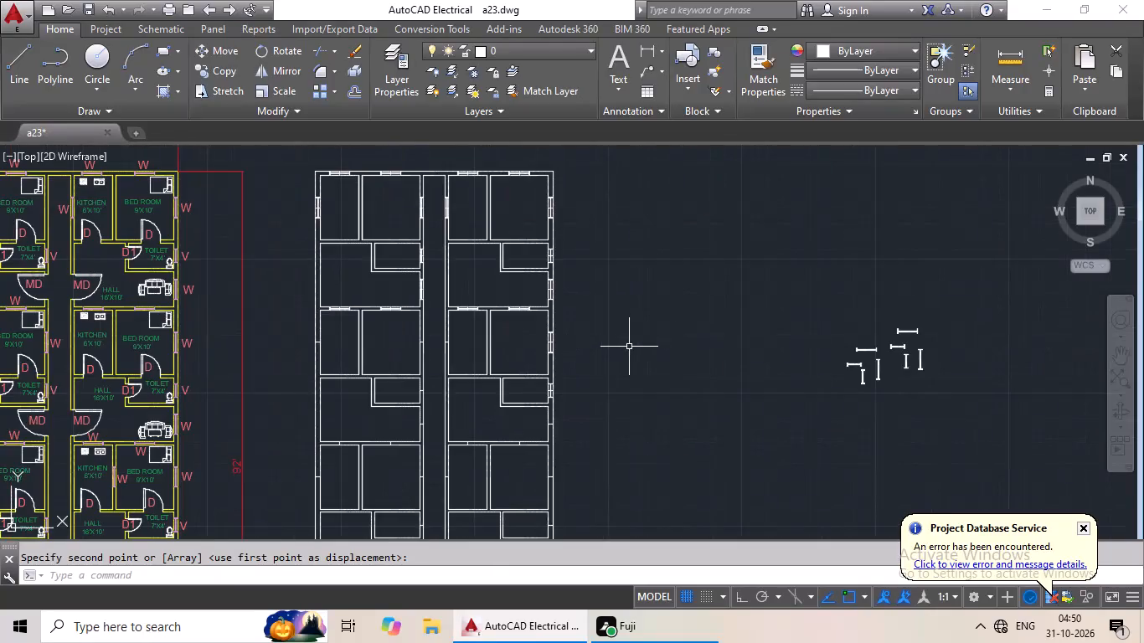
middle_click_drag(669, 352, 590, 352)
middle_click_drag(636, 363, 483, 356)
scroll(643, 363, "up", 4)
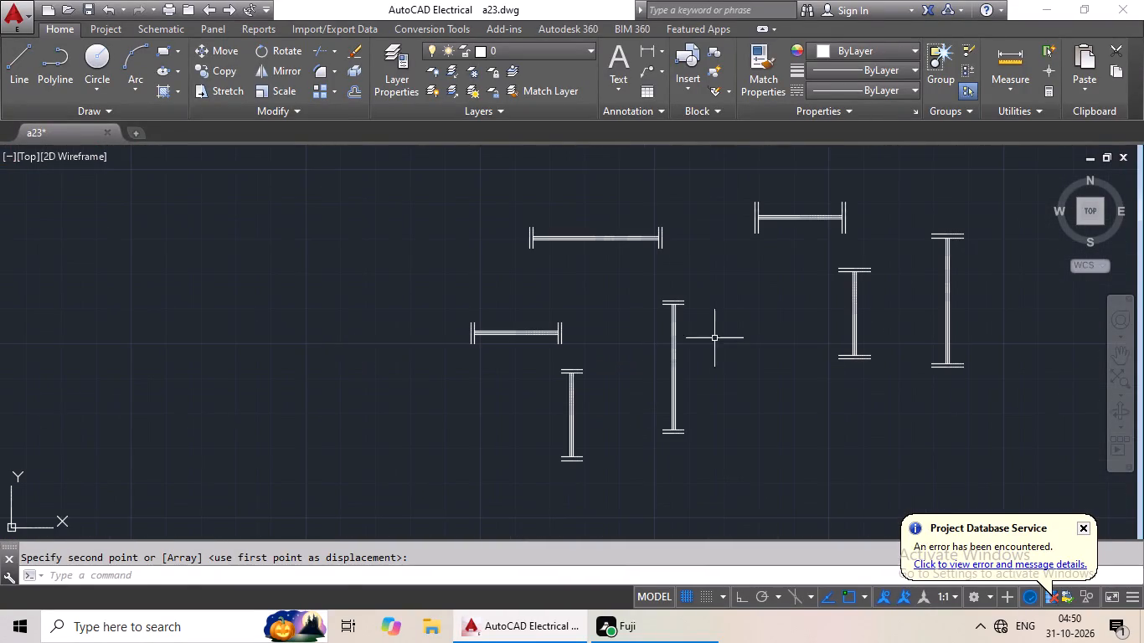
left_click_drag(729, 296, 734, 446)
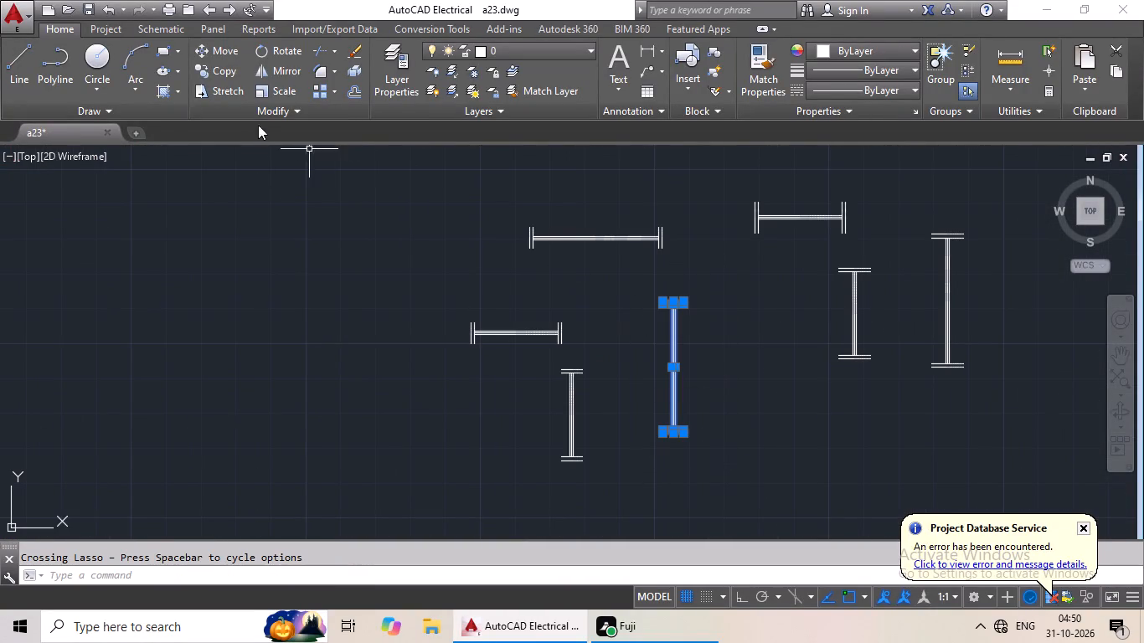
left_click_drag(222, 71, 229, 80)
scroll(742, 388, "up", 3)
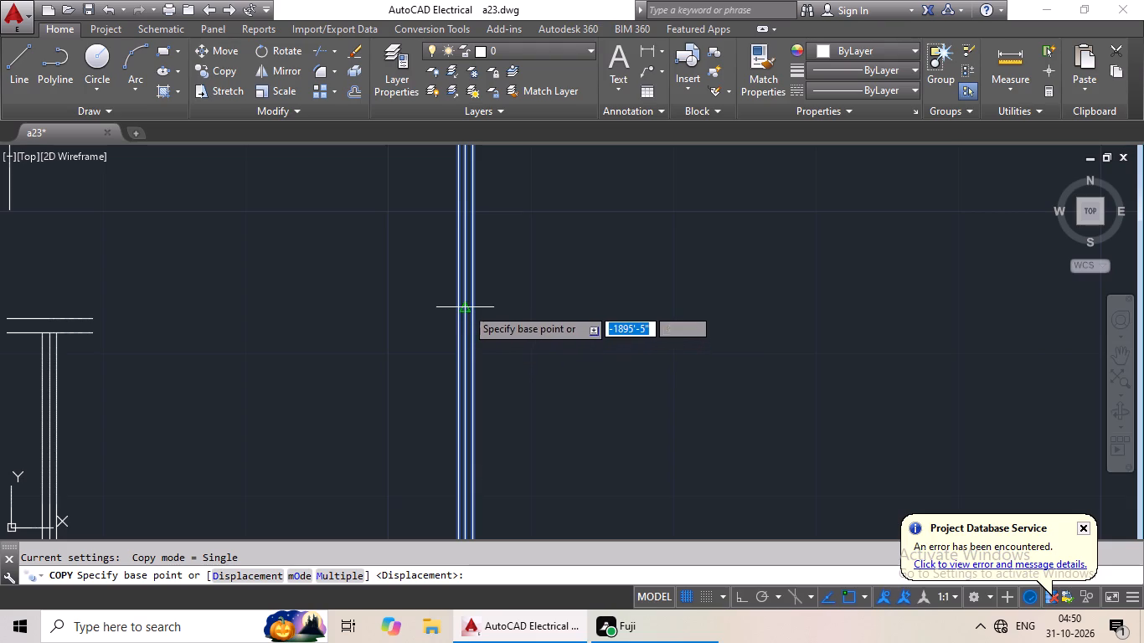
left_click_drag(466, 306, 425, 322)
scroll(327, 347, "down", 3)
middle_click_drag(325, 352, 683, 289)
middle_click_drag(249, 330, 629, 322)
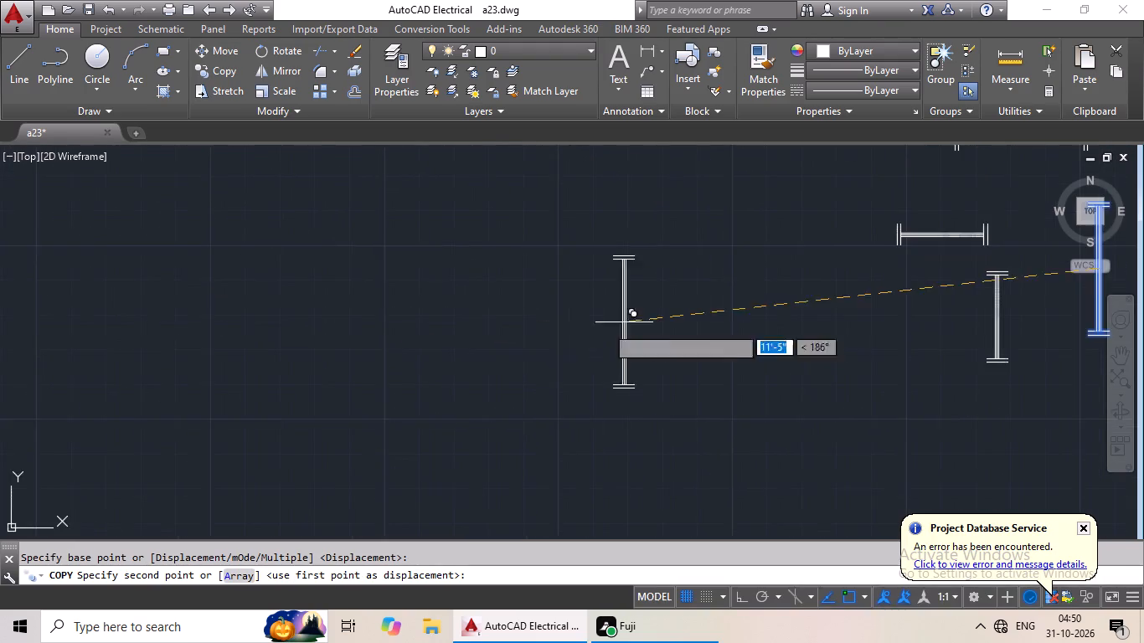
scroll(420, 337, "down", 2)
middle_click_drag(402, 346, 703, 335)
middle_click_drag(370, 342, 679, 340)
middle_click_drag(607, 361, 811, 320)
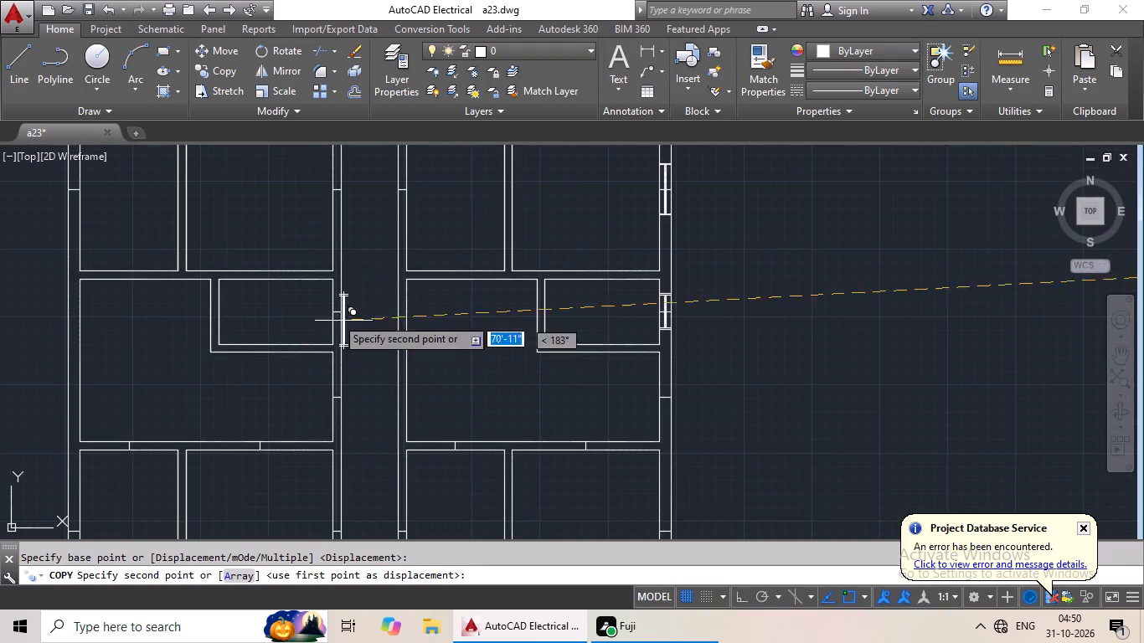
middle_click_drag(334, 316, 318, 463)
middle_click_drag(412, 343, 410, 368)
scroll(376, 369, "up", 4)
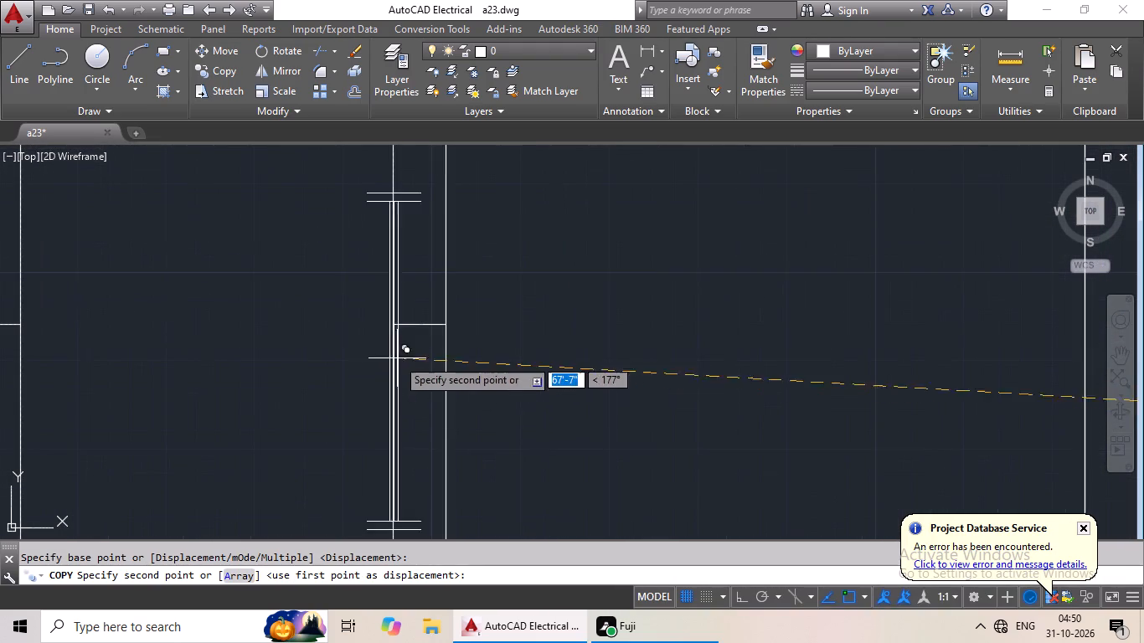
left_click(421, 327)
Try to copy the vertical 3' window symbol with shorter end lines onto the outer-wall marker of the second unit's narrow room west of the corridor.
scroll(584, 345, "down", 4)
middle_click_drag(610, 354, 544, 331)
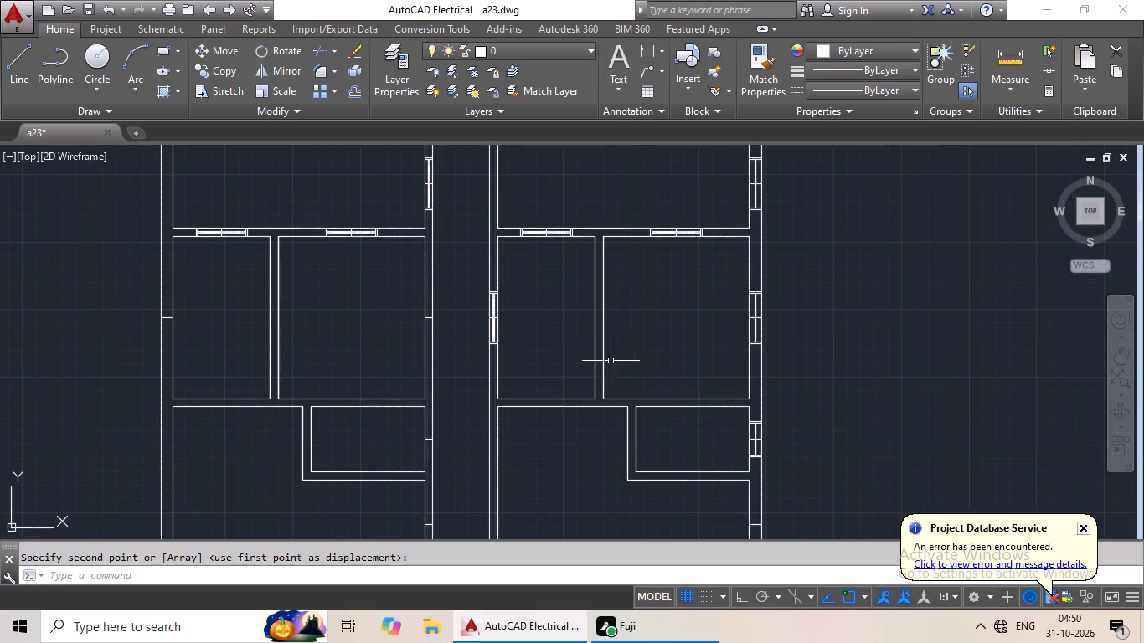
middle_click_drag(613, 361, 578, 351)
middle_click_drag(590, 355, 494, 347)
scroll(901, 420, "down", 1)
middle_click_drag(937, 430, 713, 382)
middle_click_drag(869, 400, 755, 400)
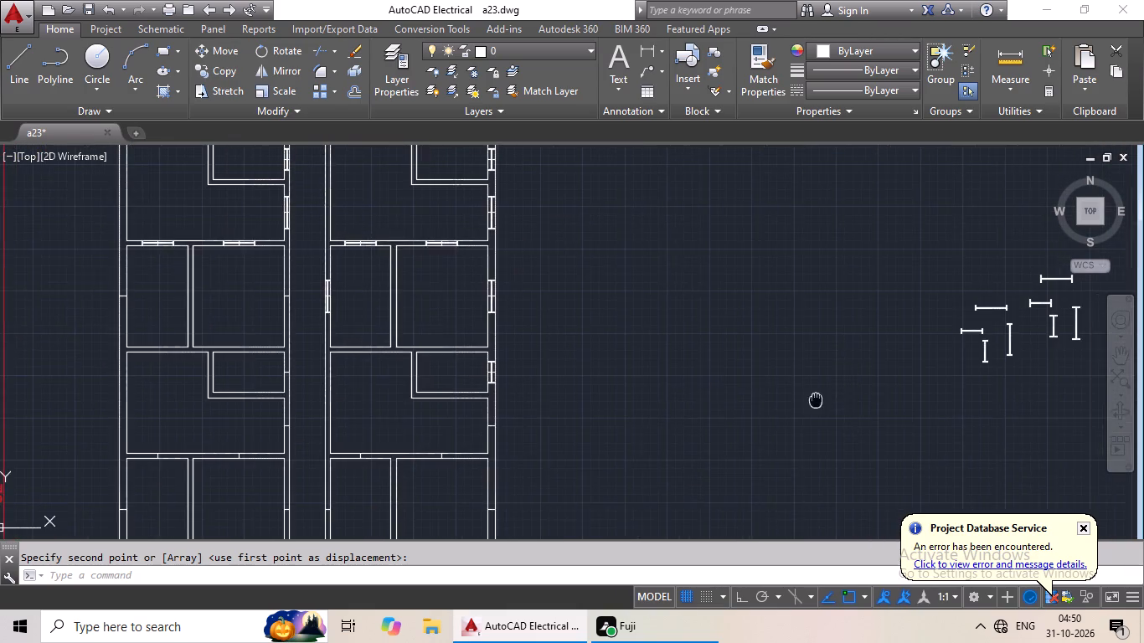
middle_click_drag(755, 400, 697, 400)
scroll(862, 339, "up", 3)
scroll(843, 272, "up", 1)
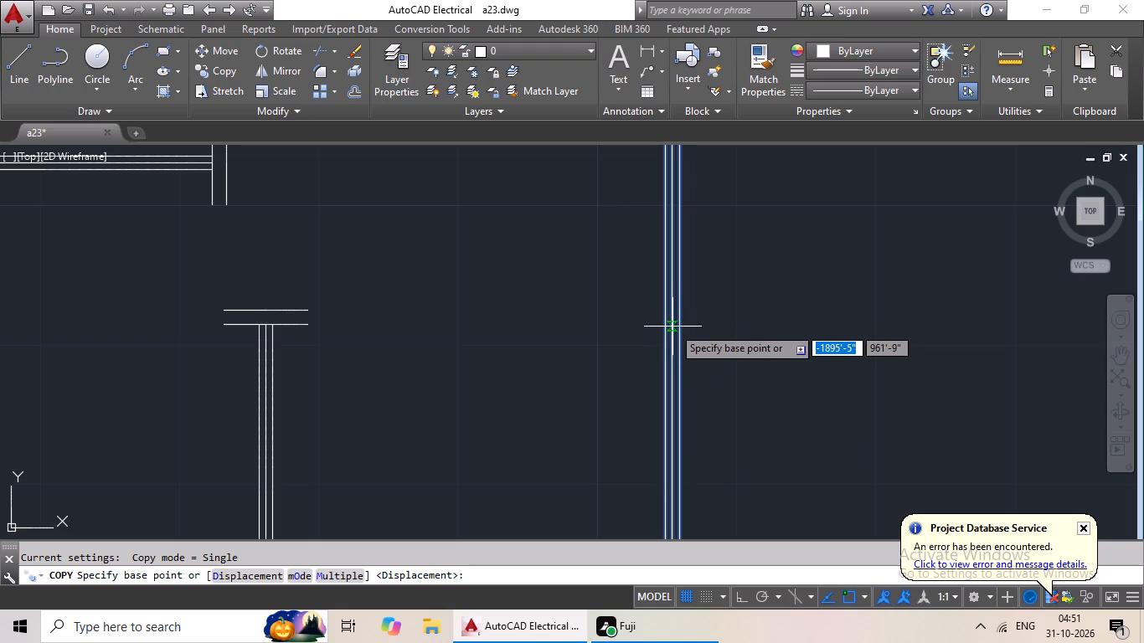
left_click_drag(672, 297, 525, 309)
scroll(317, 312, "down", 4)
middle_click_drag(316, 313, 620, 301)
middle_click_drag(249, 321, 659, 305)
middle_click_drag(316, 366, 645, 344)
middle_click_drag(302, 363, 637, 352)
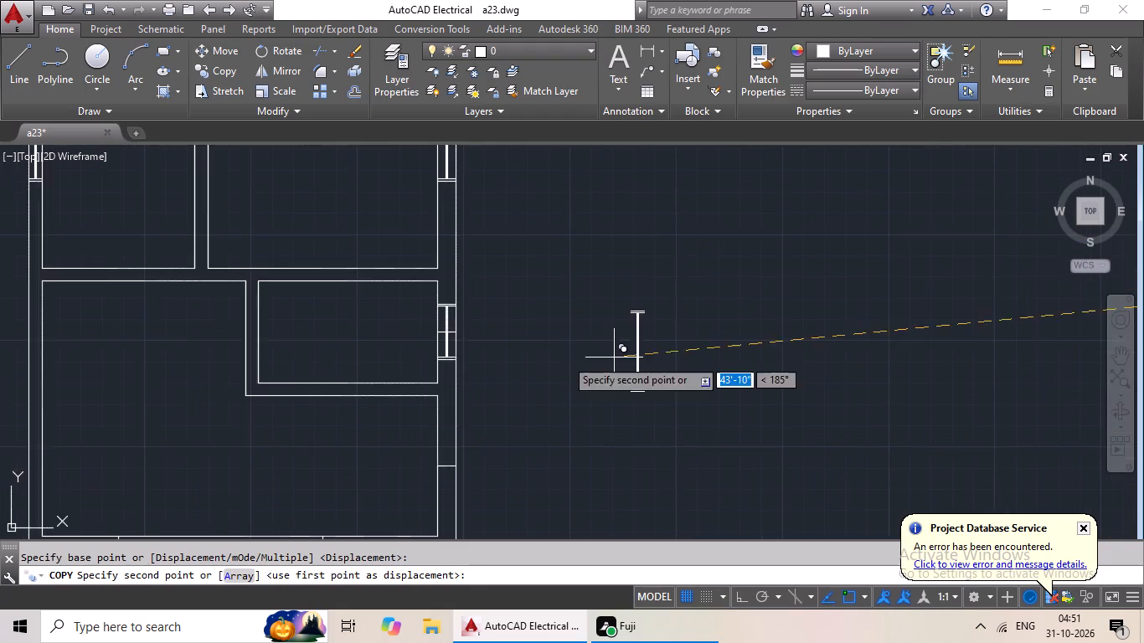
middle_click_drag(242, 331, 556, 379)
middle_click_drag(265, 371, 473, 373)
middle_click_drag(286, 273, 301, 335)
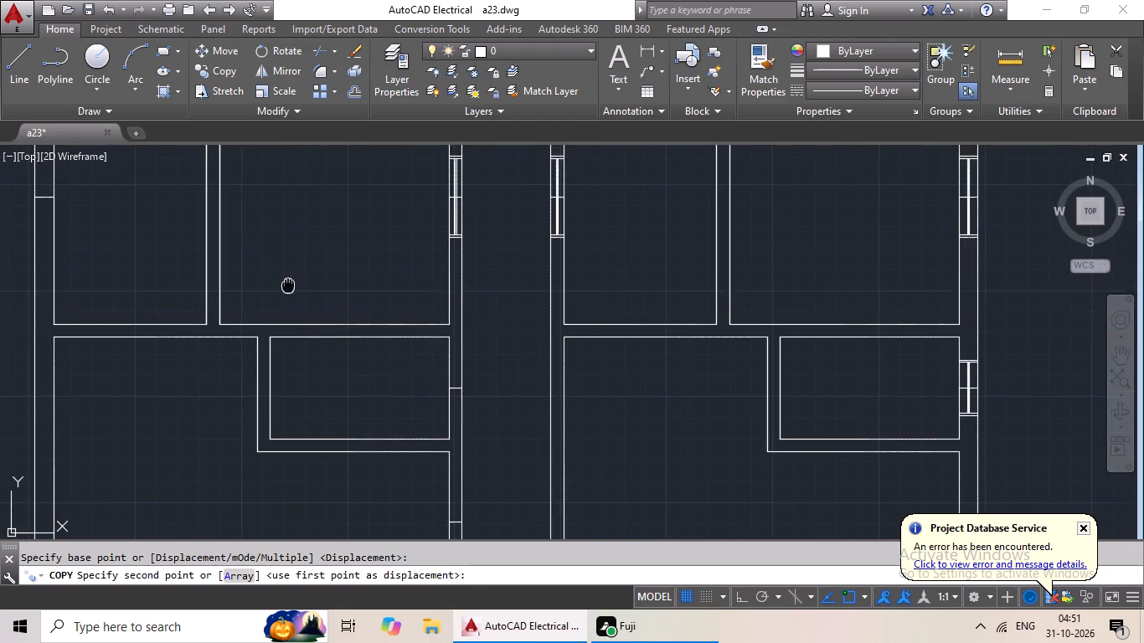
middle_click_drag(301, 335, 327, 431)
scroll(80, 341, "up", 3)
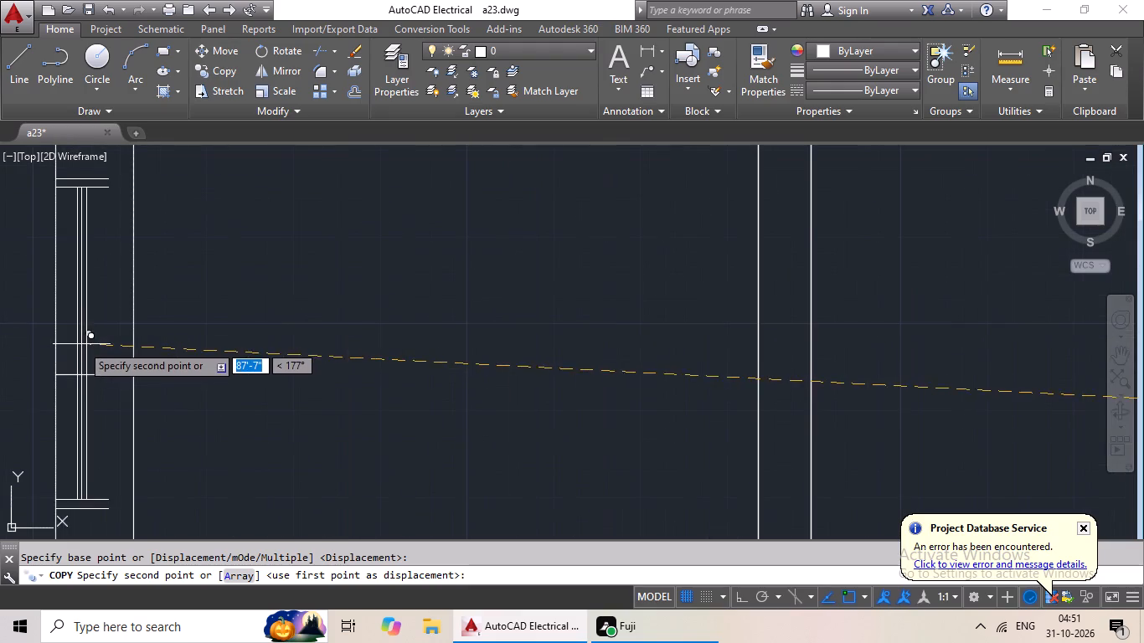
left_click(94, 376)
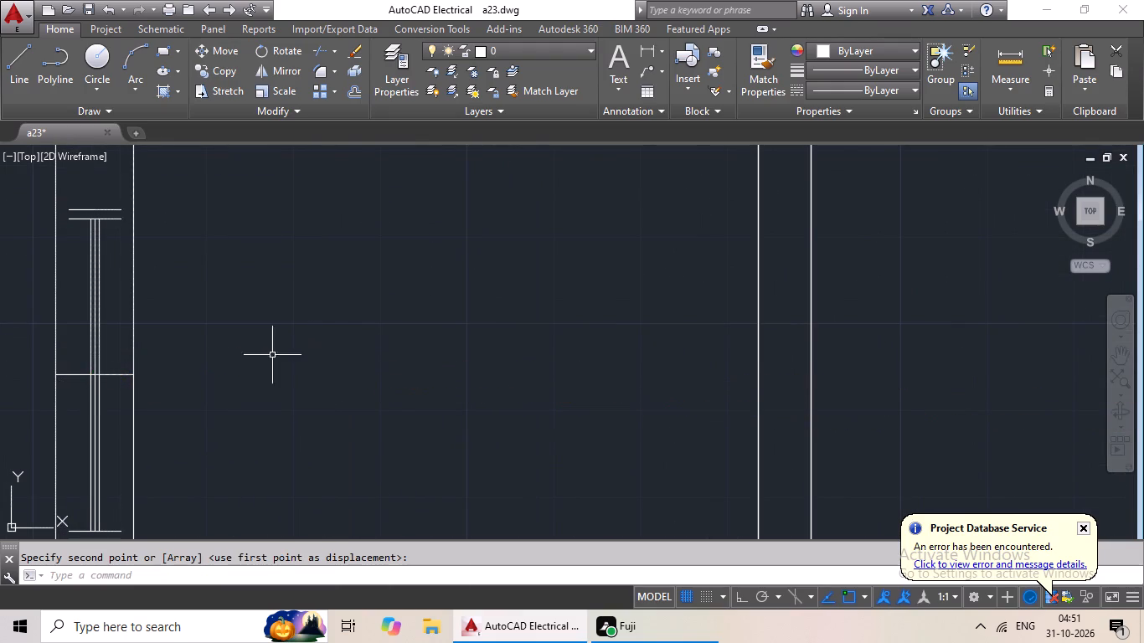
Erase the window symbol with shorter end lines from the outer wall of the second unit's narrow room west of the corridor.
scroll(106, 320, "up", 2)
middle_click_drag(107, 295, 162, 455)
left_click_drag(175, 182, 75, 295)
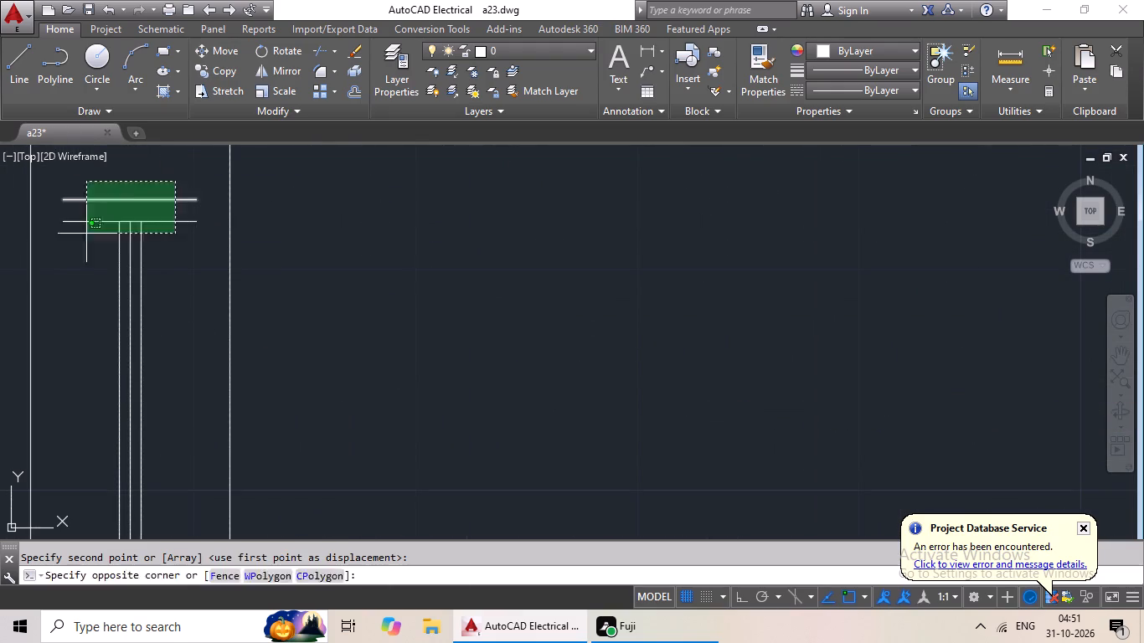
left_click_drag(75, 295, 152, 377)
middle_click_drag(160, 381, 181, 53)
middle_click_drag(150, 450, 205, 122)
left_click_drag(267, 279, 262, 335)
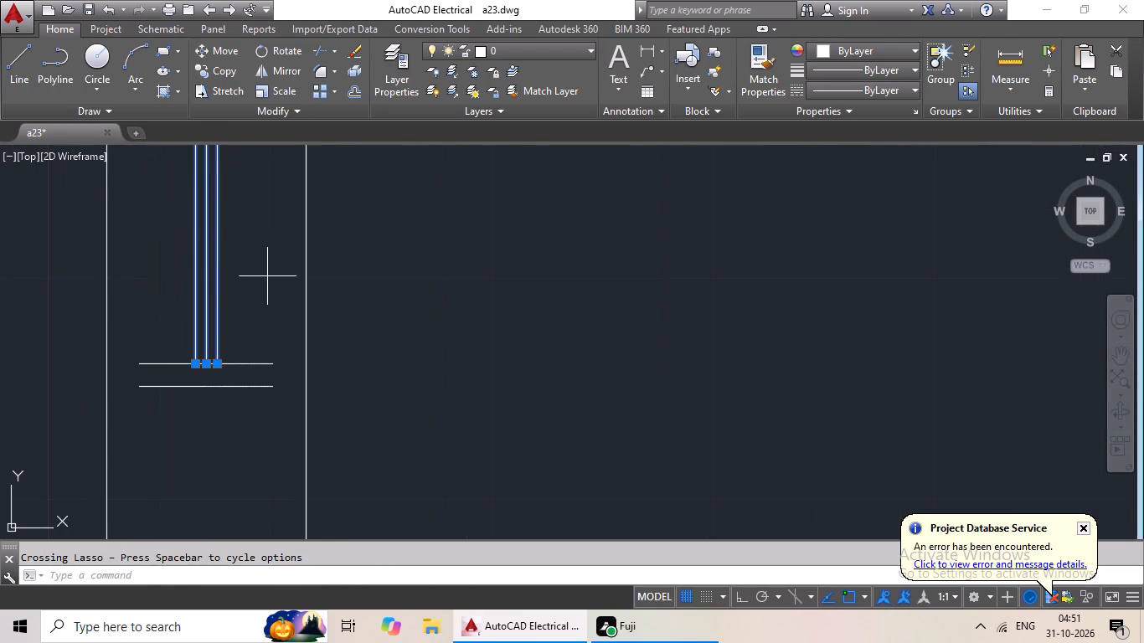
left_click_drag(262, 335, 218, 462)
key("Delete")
Copy the vertical 3' window symbol with longer end lines by its midpoint onto the outer-wall marker of the second unit's narrow room west of the corridor.
scroll(408, 427, "down", 6)
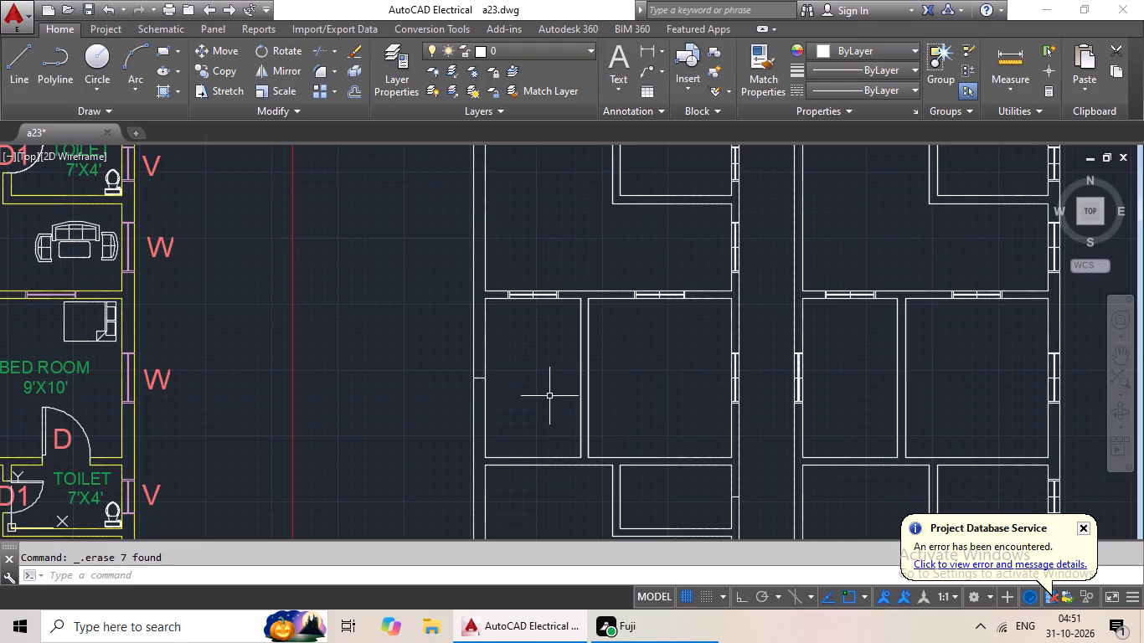
middle_click_drag(602, 414, 419, 353)
scroll(511, 360, "down", 1)
middle_click_drag(690, 395, 319, 379)
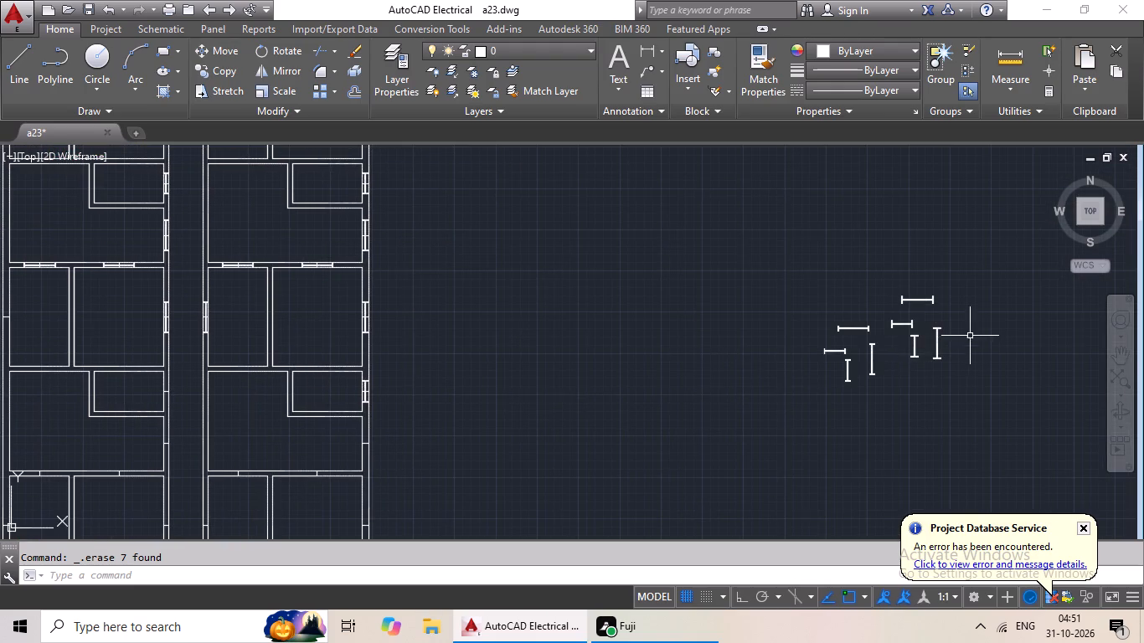
scroll(970, 336, "up", 3)
left_click_drag(920, 269, 898, 423)
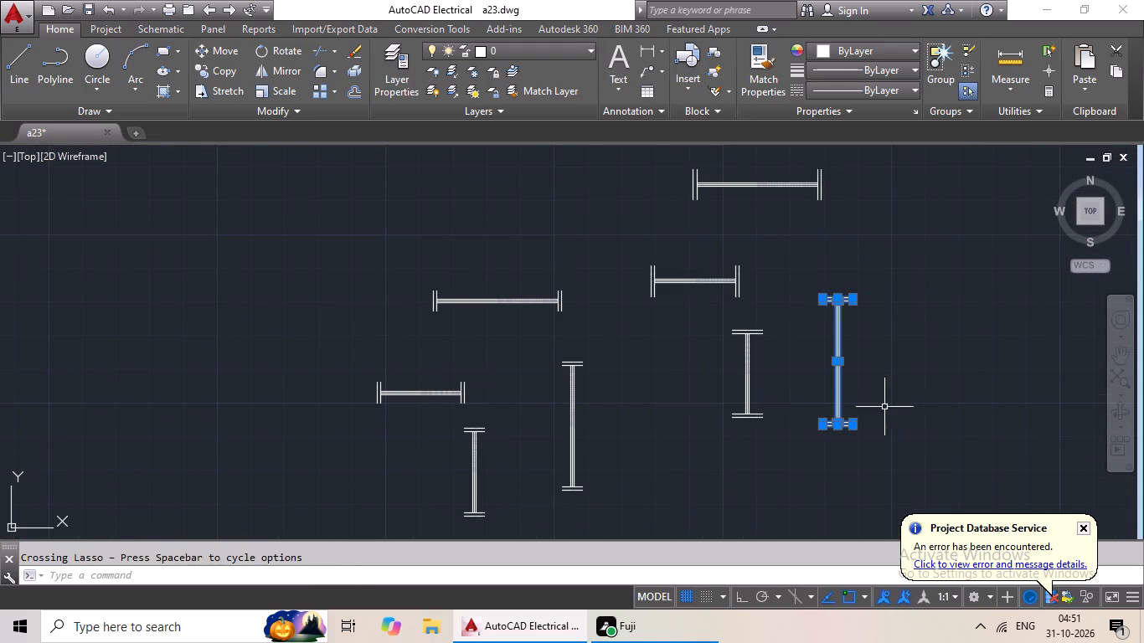
left_click(202, 65)
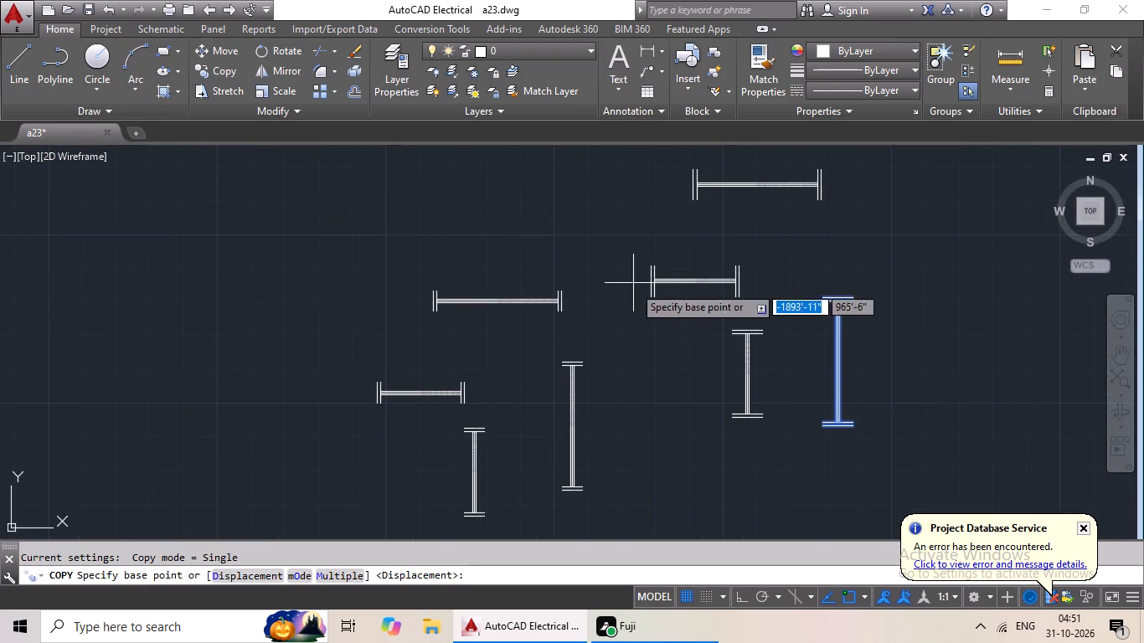
scroll(881, 369, "up", 2)
middle_click_drag(837, 359, 693, 362)
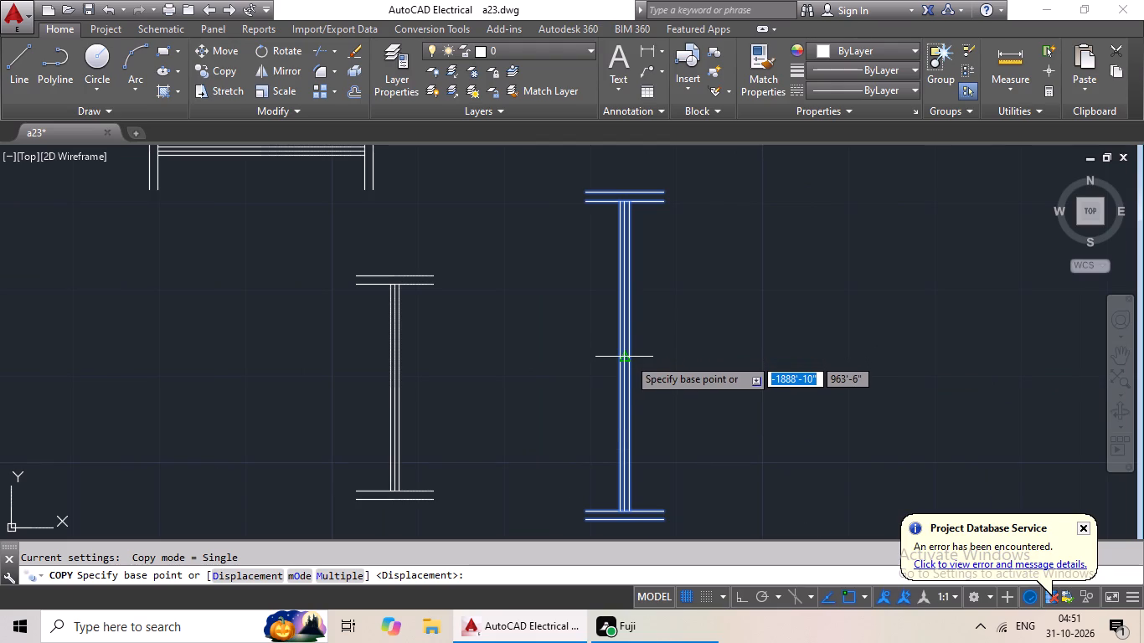
scroll(628, 358, "up", 2)
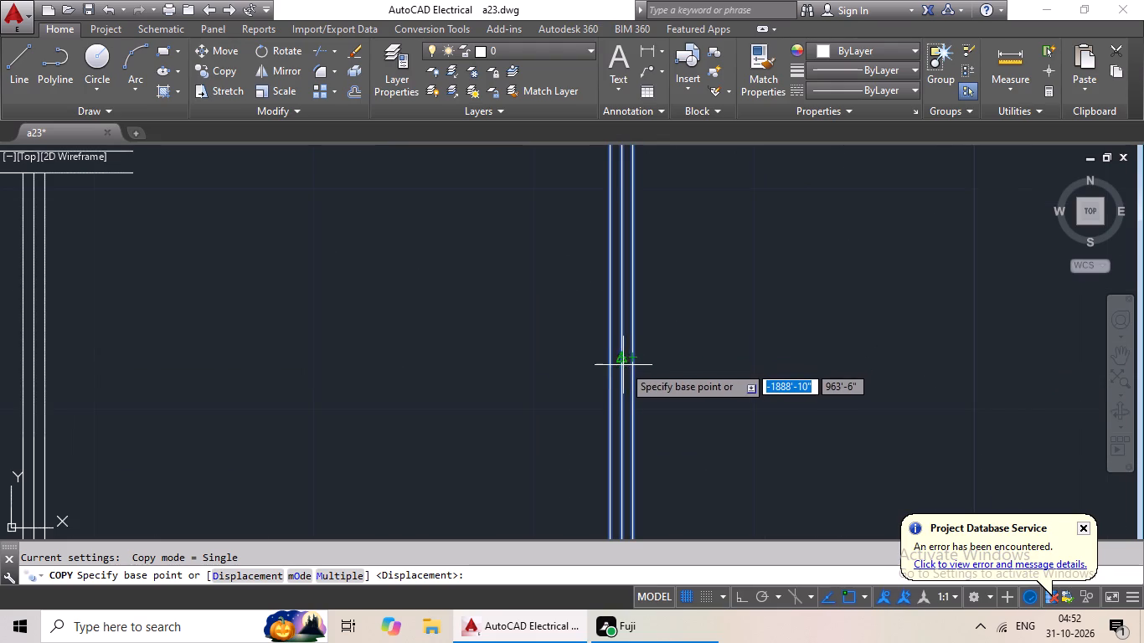
left_click(624, 359)
scroll(505, 383, "down", 3)
middle_click_drag(477, 383, 692, 296)
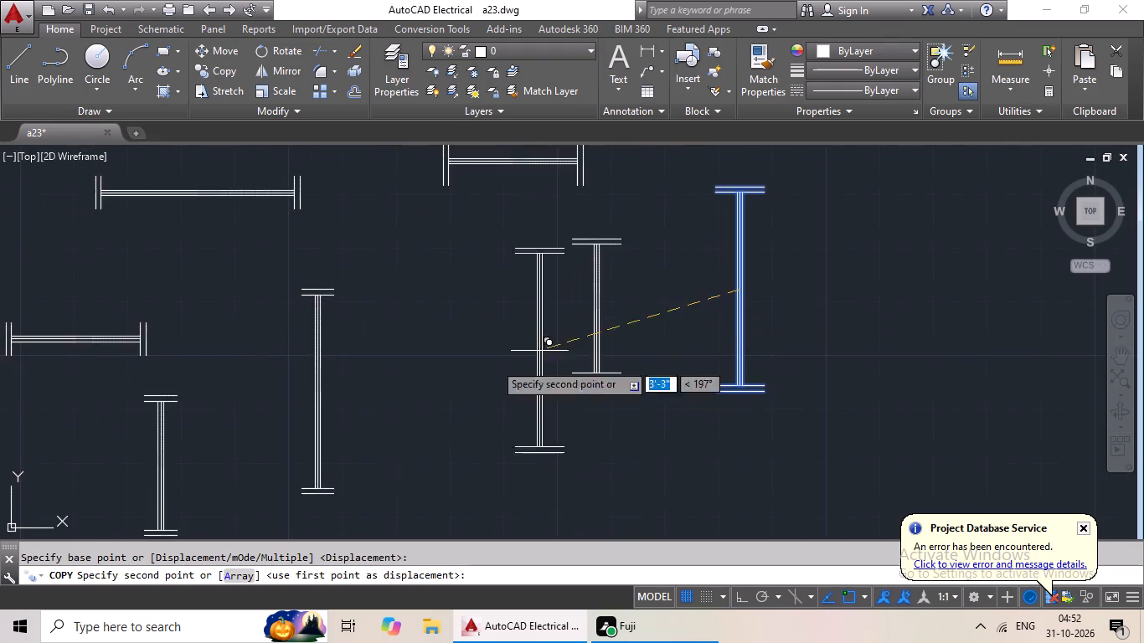
scroll(238, 421, "down", 1)
middle_click_drag(506, 357, 585, 328)
middle_click_drag(316, 399, 652, 321)
middle_click_drag(281, 352, 570, 298)
scroll(308, 337, "down", 2)
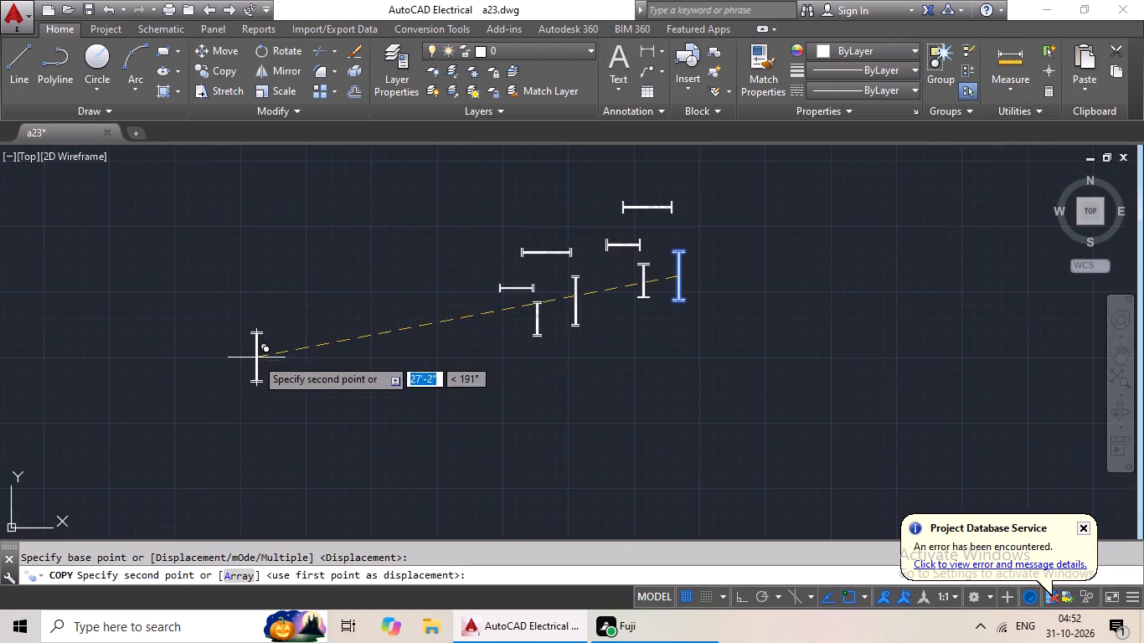
middle_click_drag(256, 352, 566, 332)
middle_click_drag(219, 346, 526, 345)
middle_click_drag(215, 346, 496, 345)
middle_click_drag(160, 352, 156, 436)
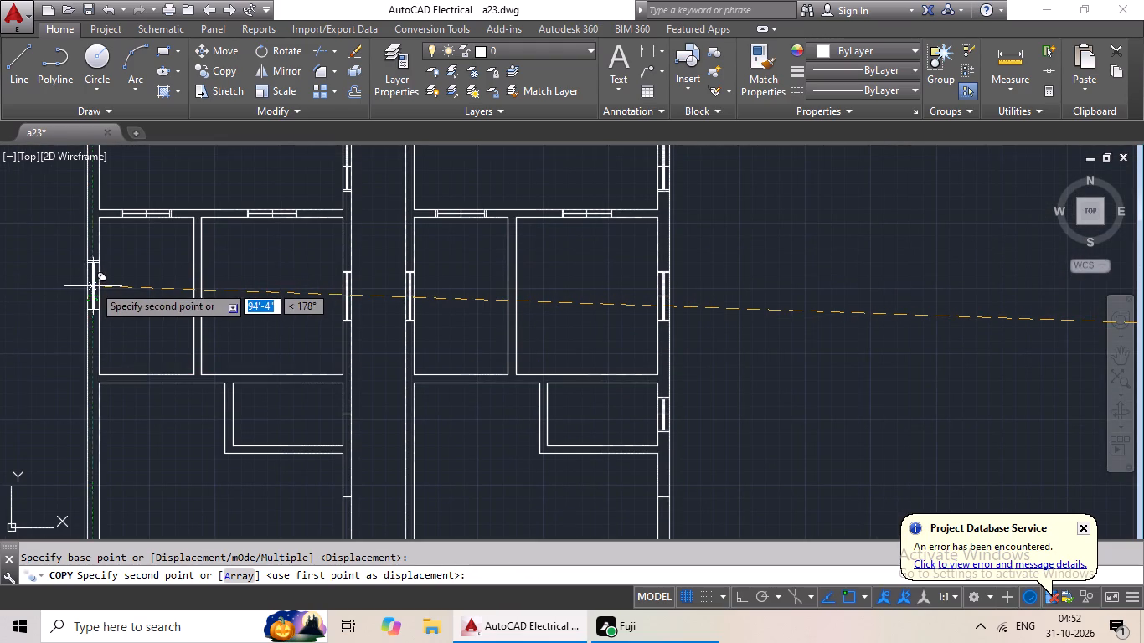
scroll(95, 295, "up", 2)
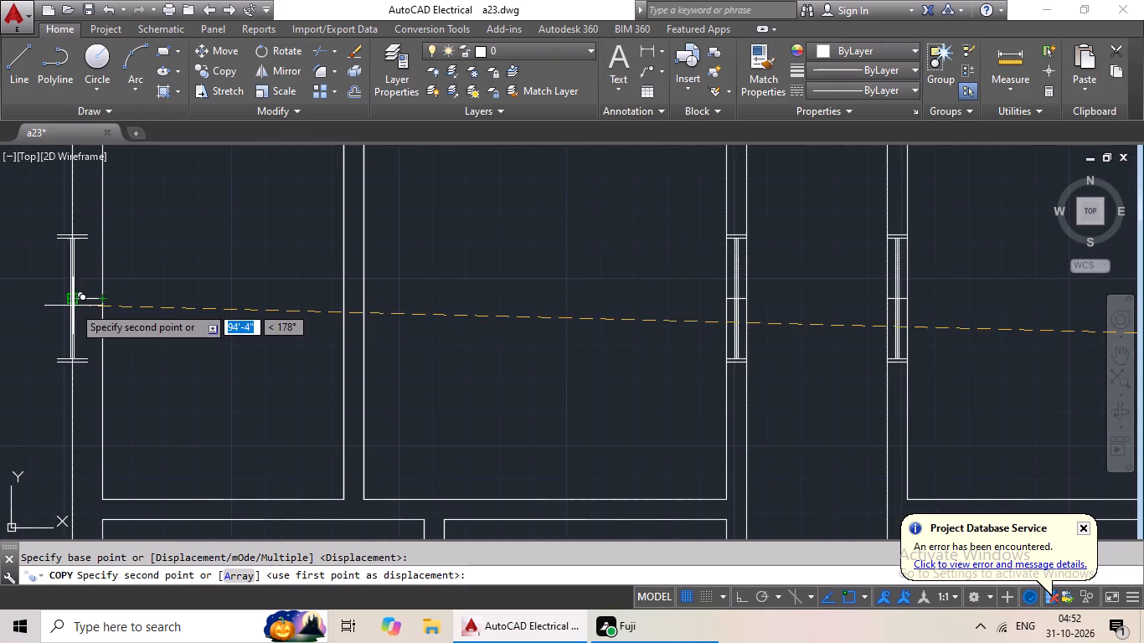
scroll(73, 306, "up", 3)
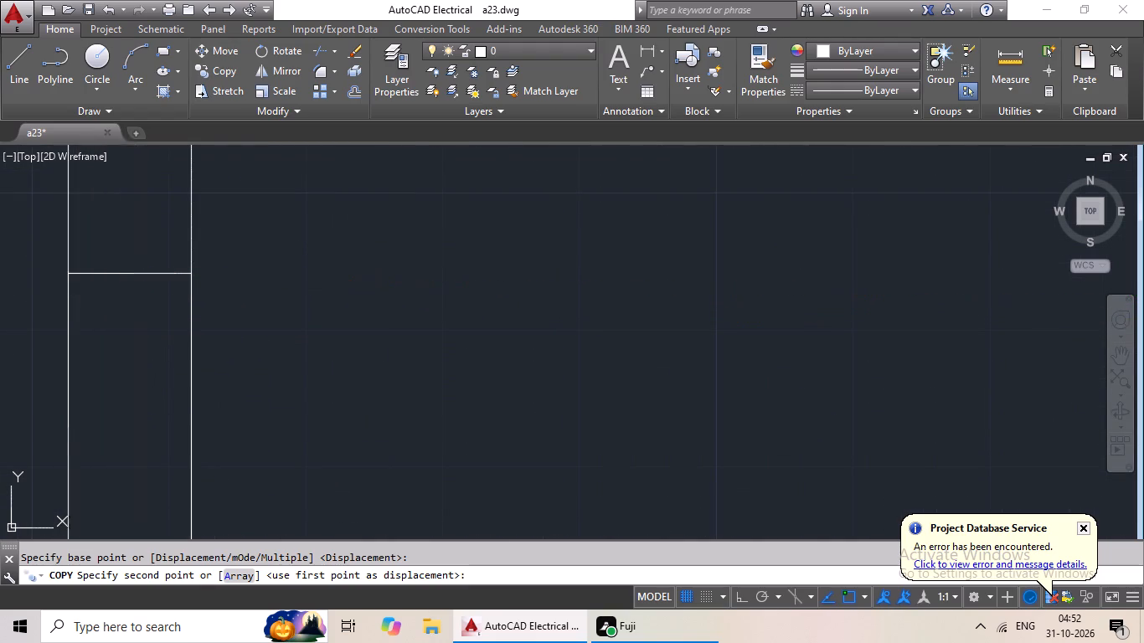
left_click(127, 270)
Copy the vertical 2' window symbol with shorter end lines by its midpoint onto the corridor-side wall marker of the second unit's toilet-sized room west of the corridor.
scroll(227, 261, "down", 6)
middle_click_drag(374, 312, 301, 312)
middle_click_drag(495, 355, 338, 297)
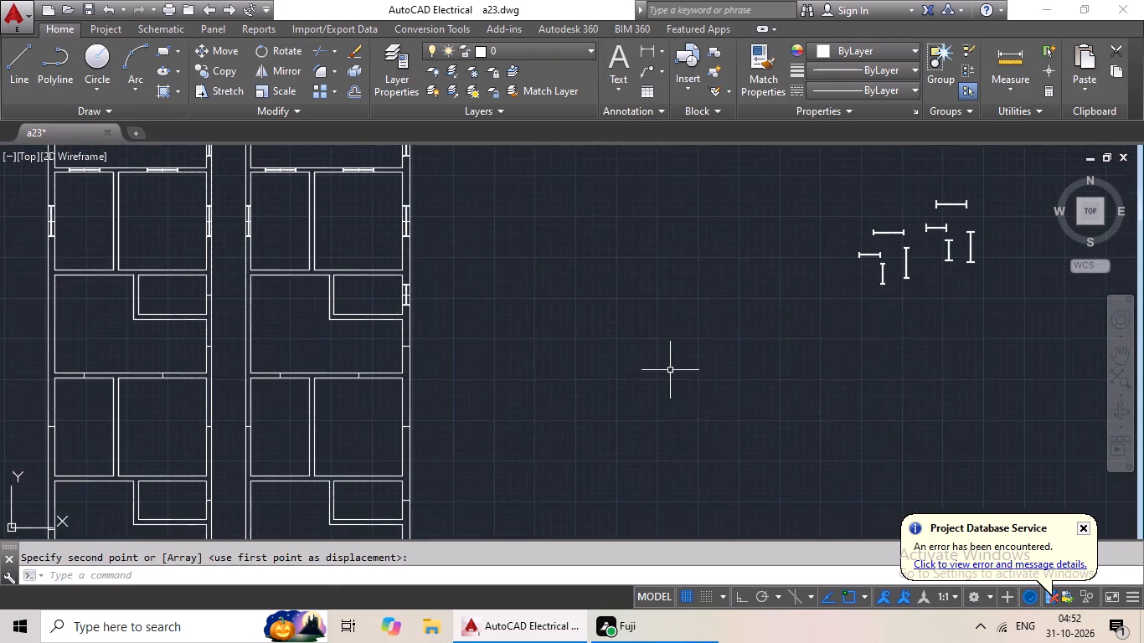
middle_click_drag(657, 368, 476, 346)
middle_click_drag(677, 306, 601, 337)
scroll(643, 285, "up", 1)
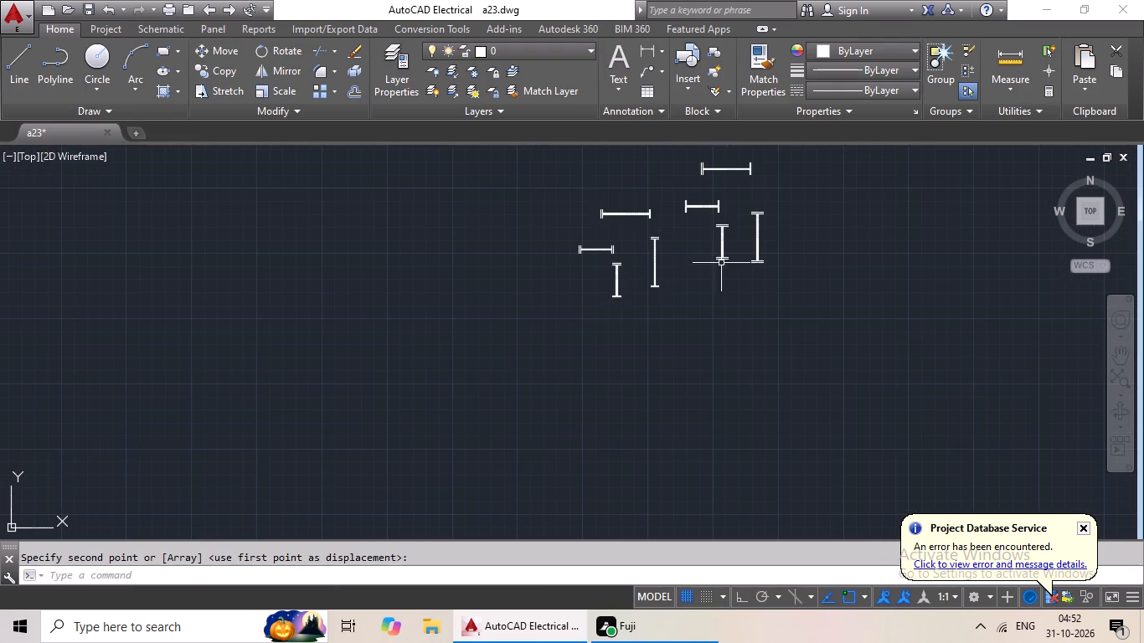
scroll(621, 272, "up", 5)
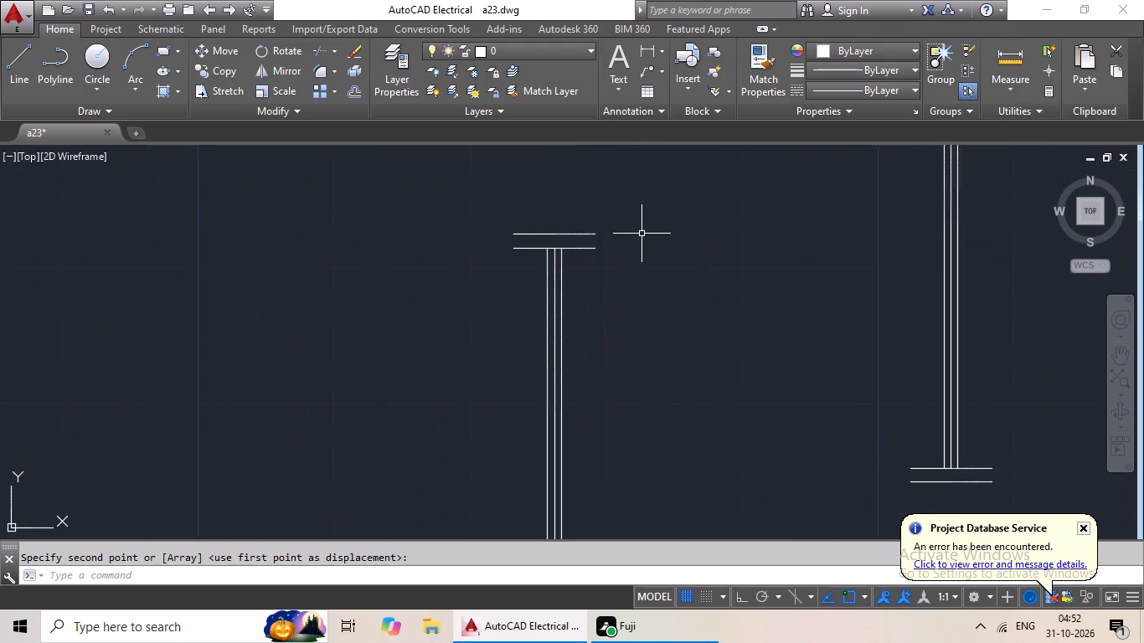
scroll(645, 232, "down", 1)
left_click_drag(654, 219, 666, 445)
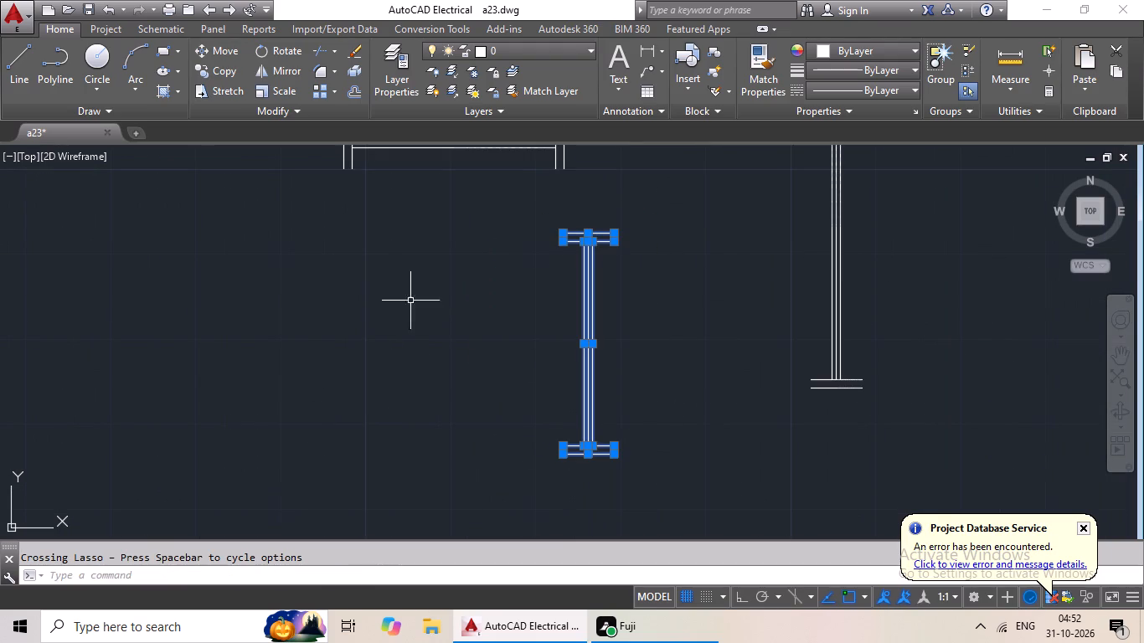
left_click(225, 64)
scroll(605, 337, "up", 1)
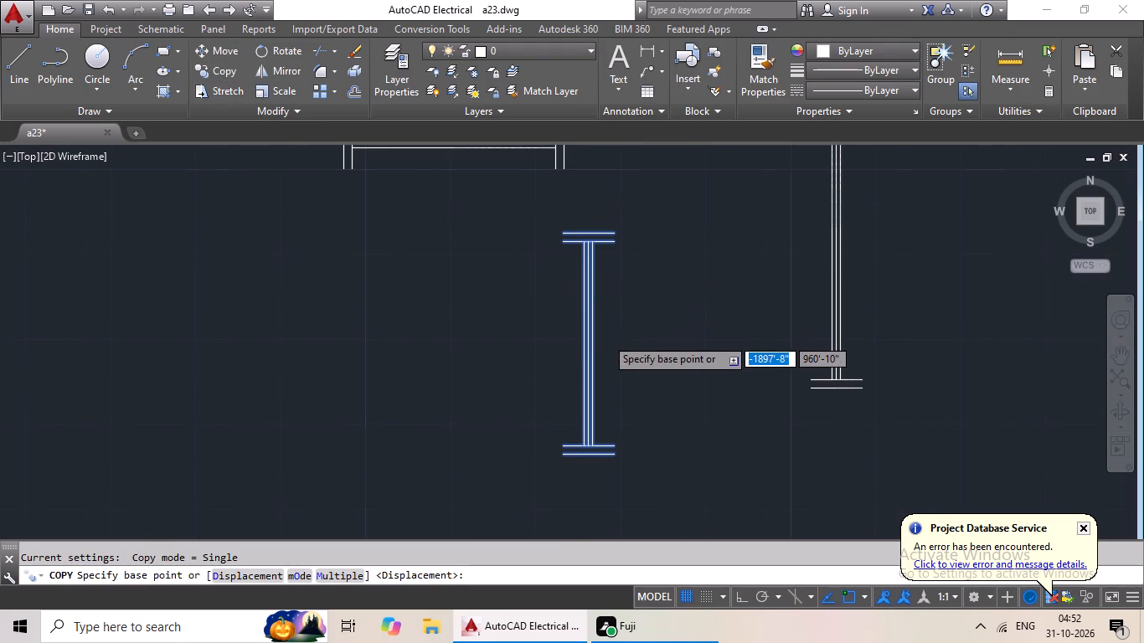
scroll(605, 337, "up", 1)
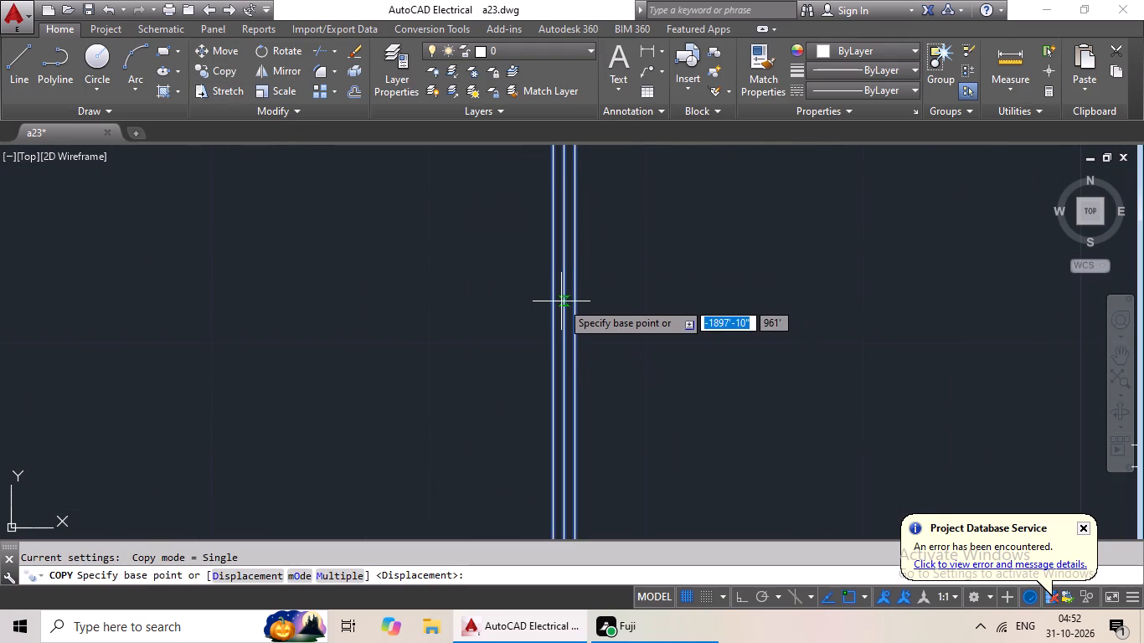
left_click_drag(560, 354, 419, 354)
scroll(333, 371, "down", 3)
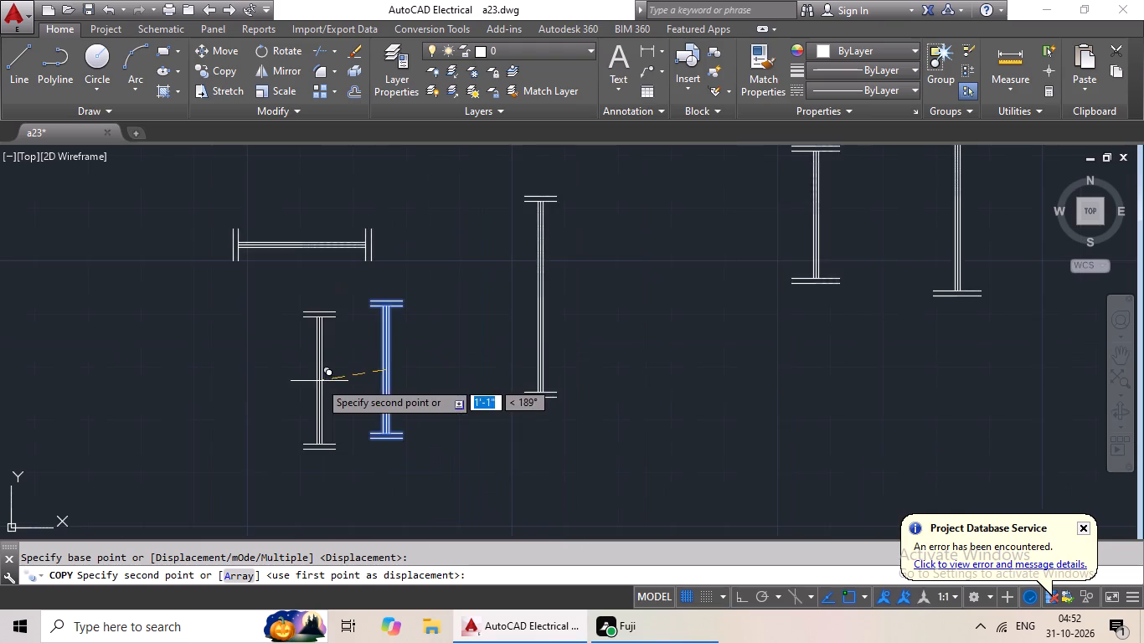
middle_click_drag(319, 381, 658, 244)
middle_click_drag(342, 368, 586, 285)
scroll(270, 388, "down", 2)
middle_click_drag(277, 388, 575, 307)
scroll(311, 391, "down", 1)
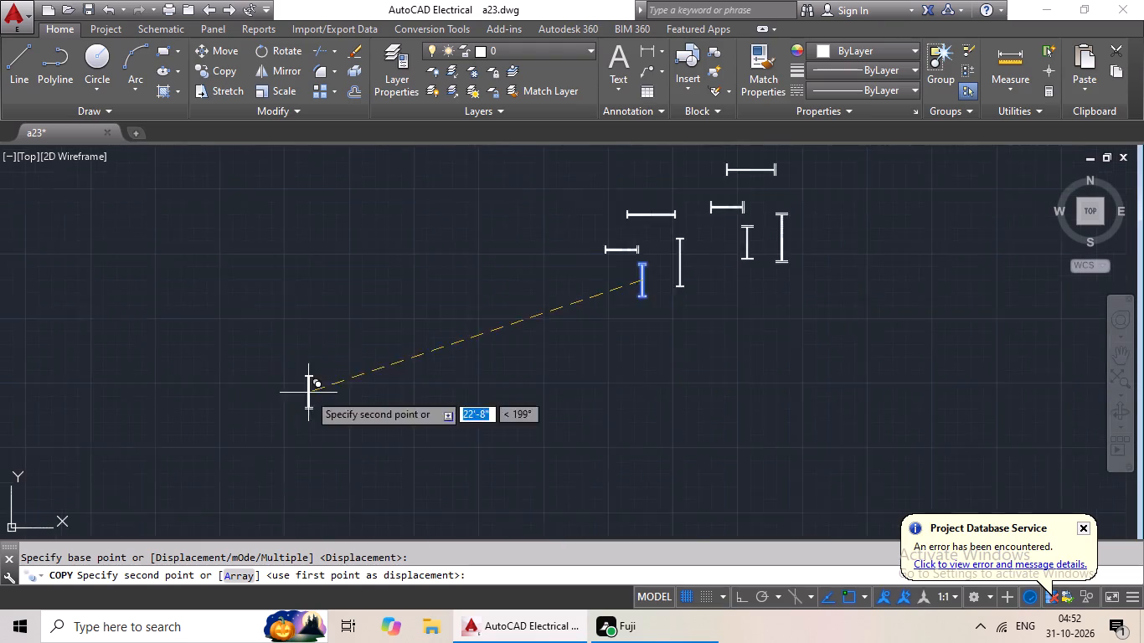
middle_click_drag(308, 393, 619, 311)
middle_click_drag(373, 404, 561, 361)
middle_click_drag(477, 374, 703, 394)
middle_click_drag(346, 294, 373, 302)
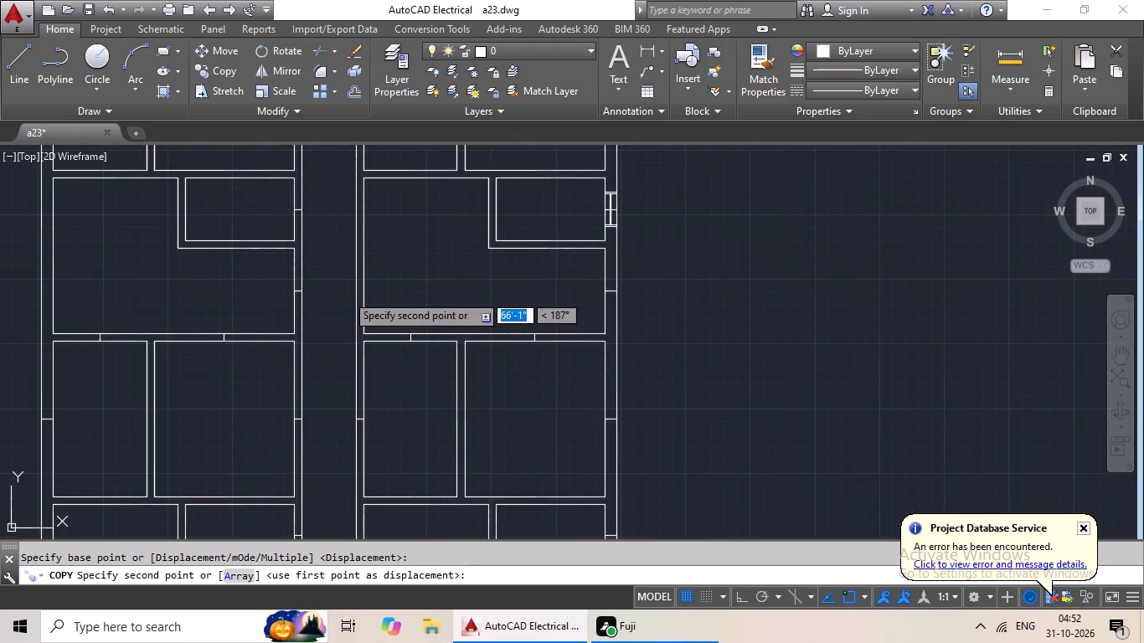
middle_click_drag(373, 302, 574, 384)
scroll(526, 296, "up", 3)
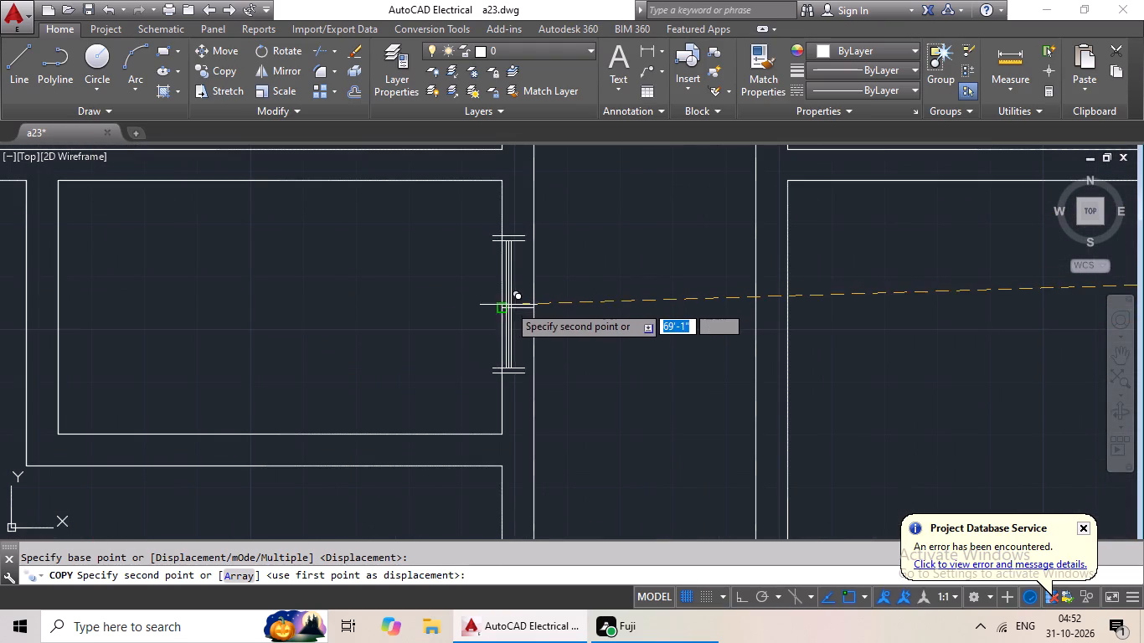
left_click(514, 309)
Copy the vertical 3' window symbol with longer end lines by its midpoint onto the outer-wall marker of the second unit's L-shaped hall east of the corridor.
scroll(602, 318, "down", 3)
middle_click_drag(661, 359, 521, 311)
middle_click_drag(719, 350, 521, 320)
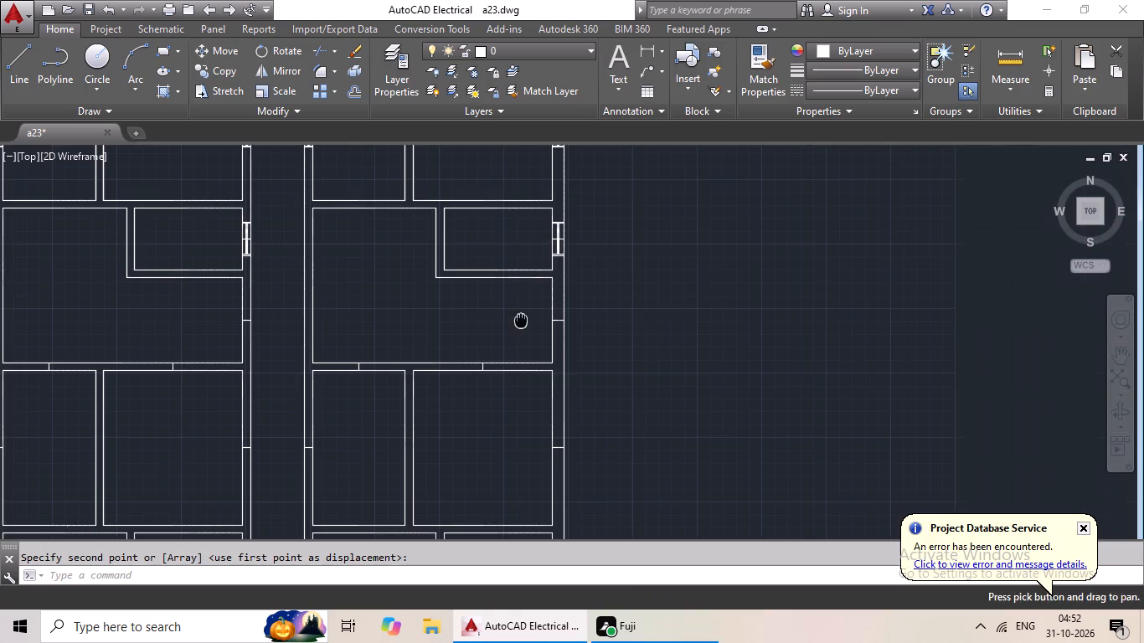
scroll(833, 316, "down", 1)
middle_click_drag(835, 316, 663, 348)
middle_click_drag(837, 335, 670, 346)
middle_click_drag(786, 331, 711, 347)
middle_click_drag(786, 316, 782, 319)
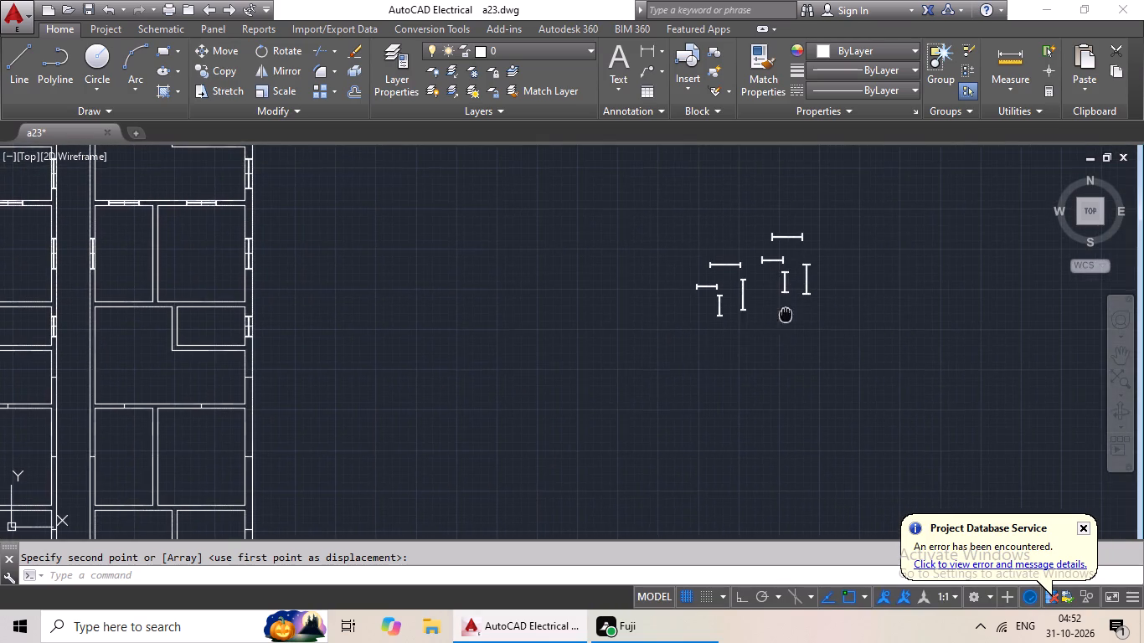
middle_click_drag(782, 319, 760, 347)
scroll(785, 309, "up", 4)
left_click_drag(821, 217, 811, 211)
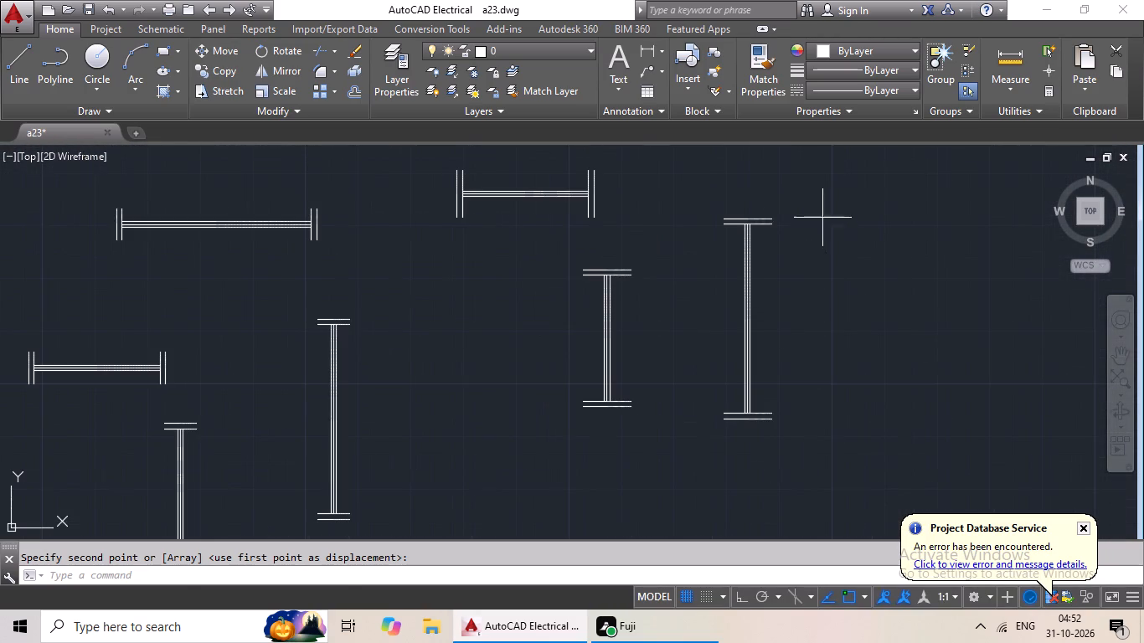
left_click_drag(811, 211, 843, 430)
left_click(220, 75)
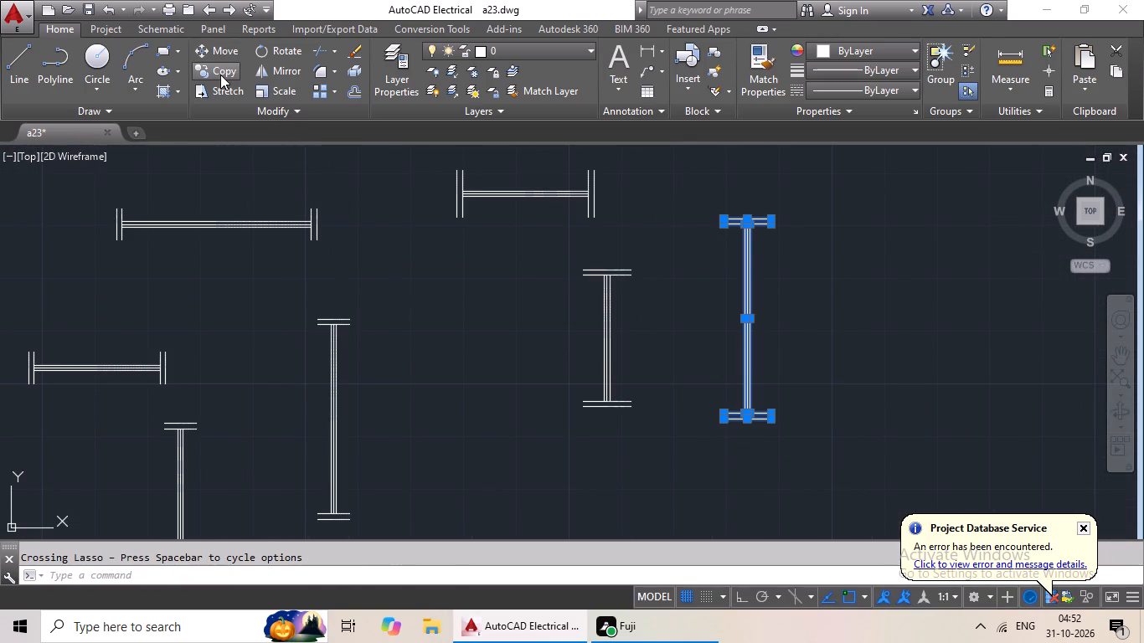
scroll(751, 326, "up", 3)
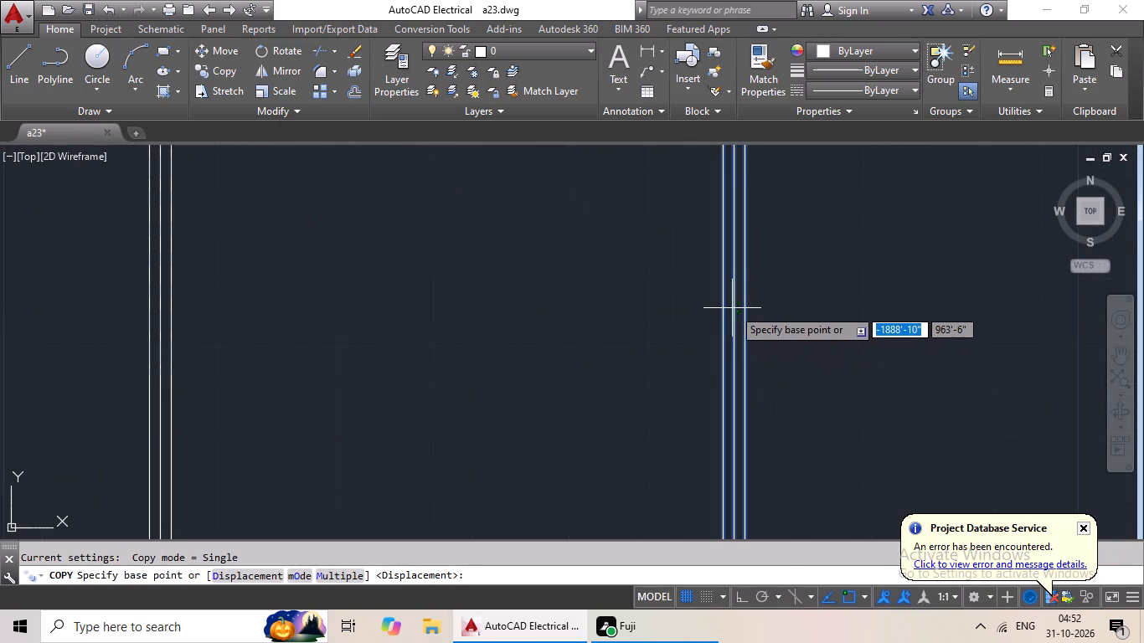
scroll(738, 304, "down", 1)
left_click_drag(738, 303, 683, 316)
scroll(423, 375, "down", 3)
middle_click_drag(420, 378, 739, 275)
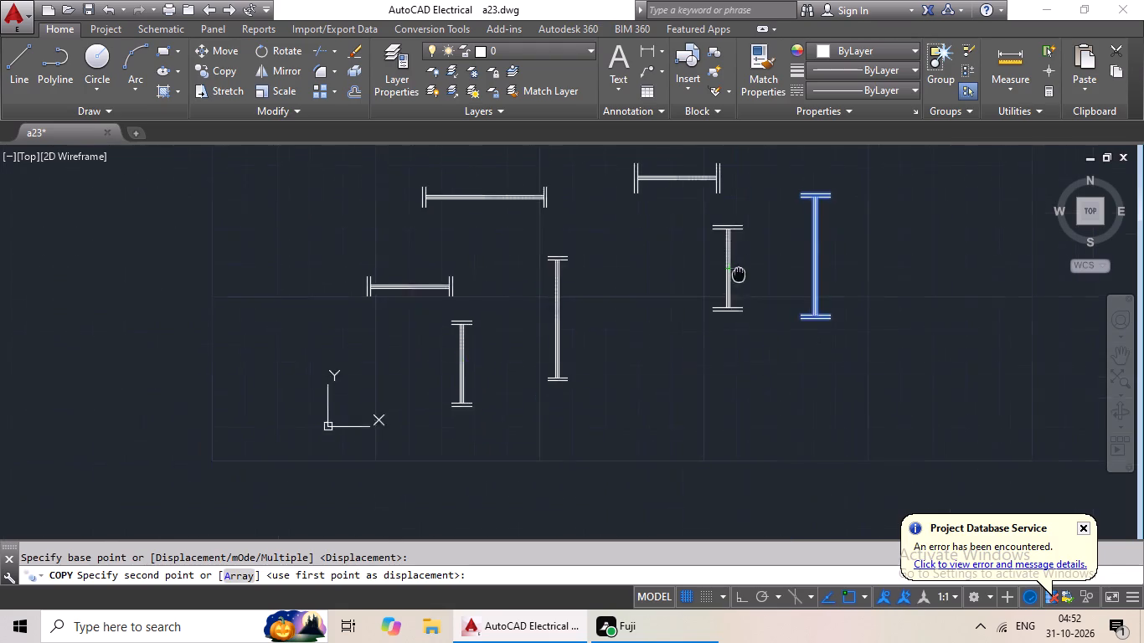
scroll(525, 335, "down", 2)
middle_click_drag(460, 380, 667, 287)
scroll(399, 404, "down", 2)
middle_click_drag(368, 432, 605, 334)
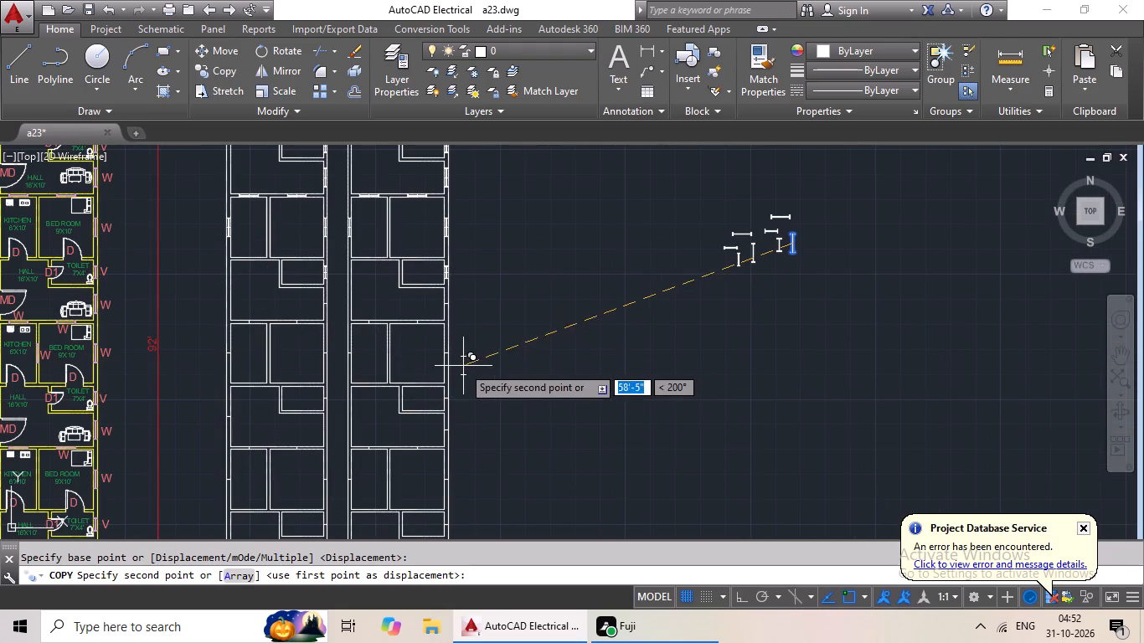
scroll(451, 306, "up", 5)
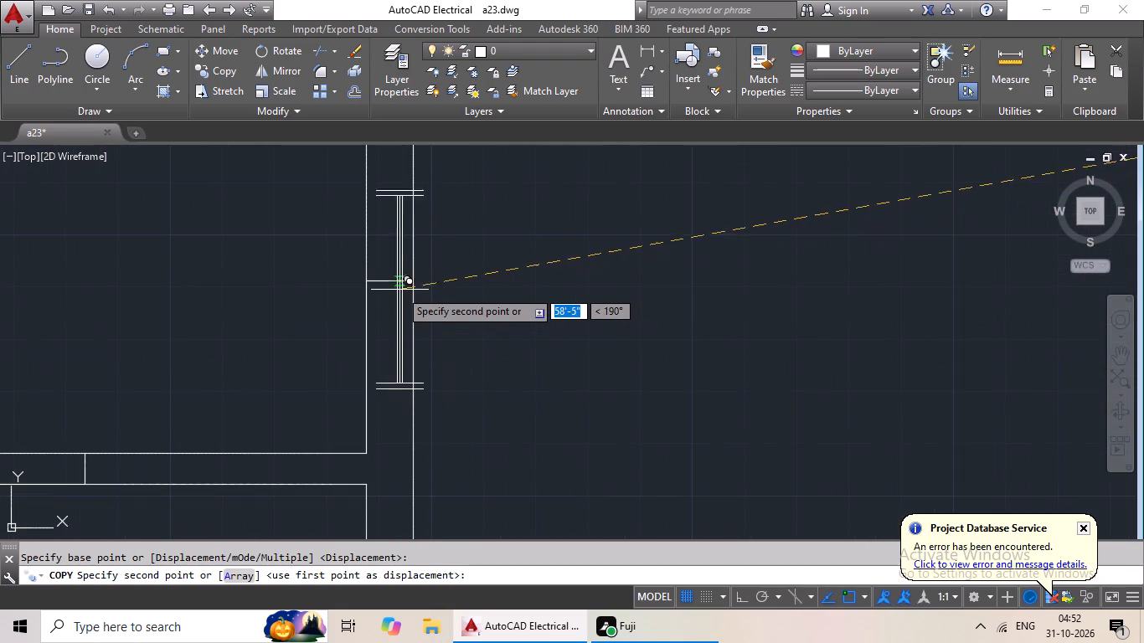
left_click(393, 285)
Examine the new floor plan beside the labelled second floor for wall markers that still need window symbols.
scroll(588, 298, "down", 3)
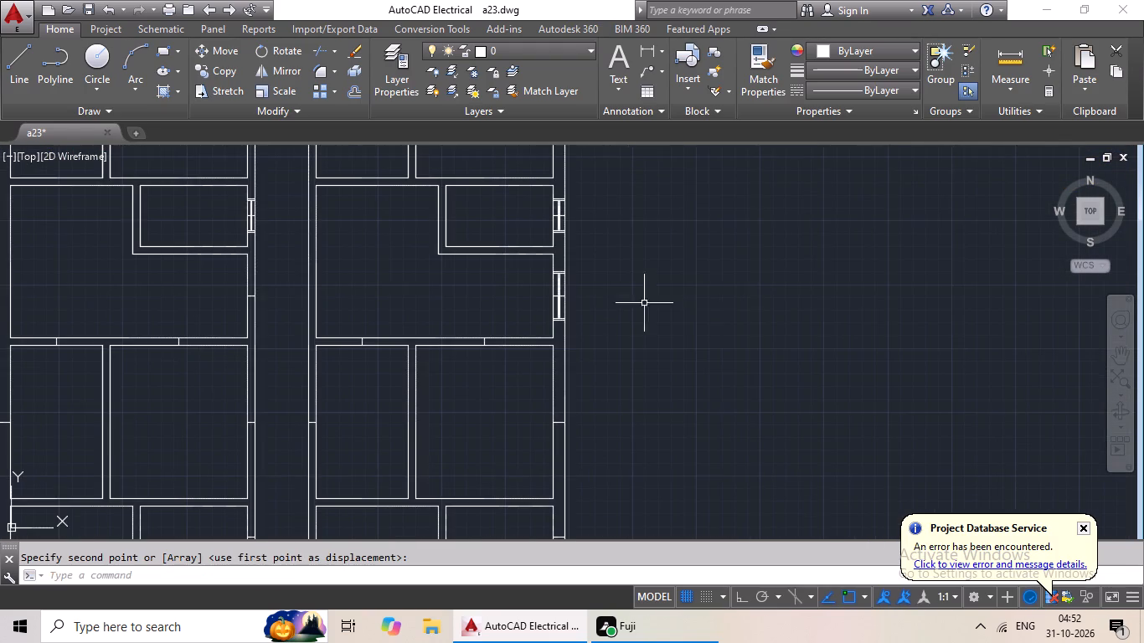
scroll(742, 309, "down", 1)
middle_click_drag(764, 309, 675, 324)
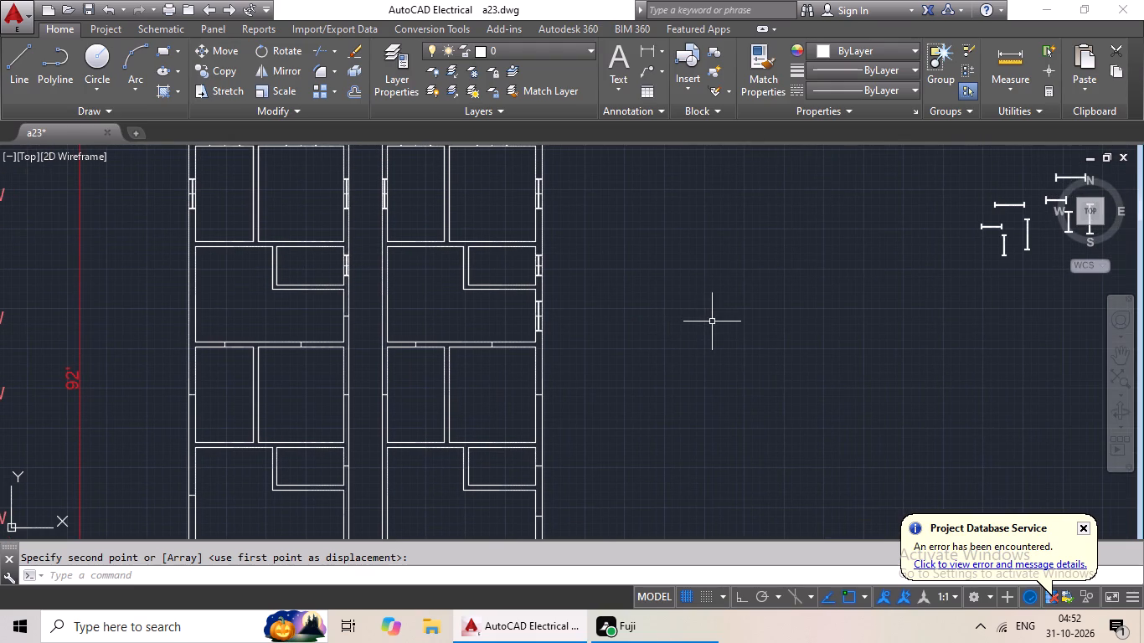
scroll(714, 321, "down", 2)
middle_click_drag(745, 323, 647, 323)
scroll(736, 323, "down", 1)
middle_click_drag(775, 342, 738, 349)
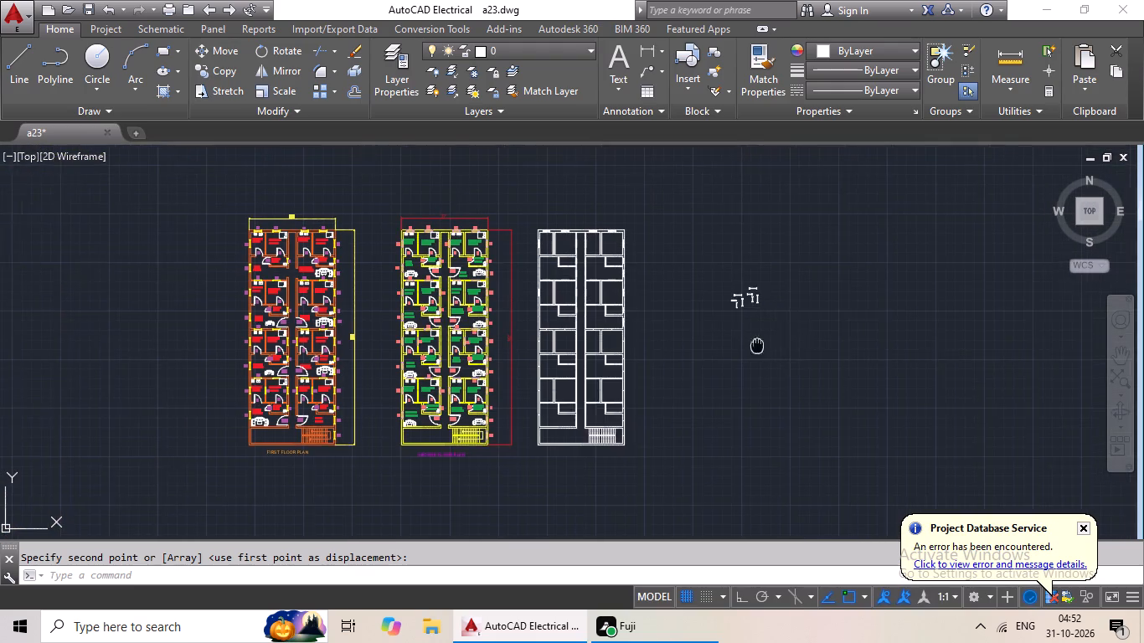
middle_click_drag(738, 349, 729, 351)
scroll(551, 291, "up", 4)
middle_click_drag(642, 297, 608, 318)
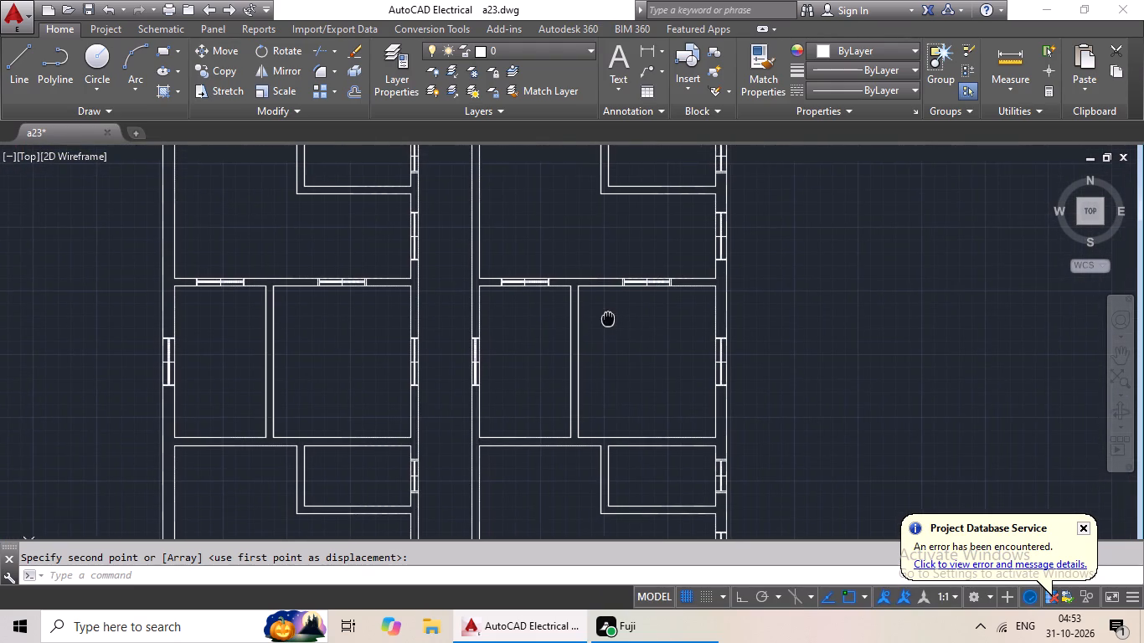
middle_click_drag(642, 362, 652, 311)
middle_click_drag(677, 350, 675, 306)
scroll(672, 391, "down", 1)
middle_click_drag(667, 397, 658, 336)
middle_click_drag(837, 384, 830, 384)
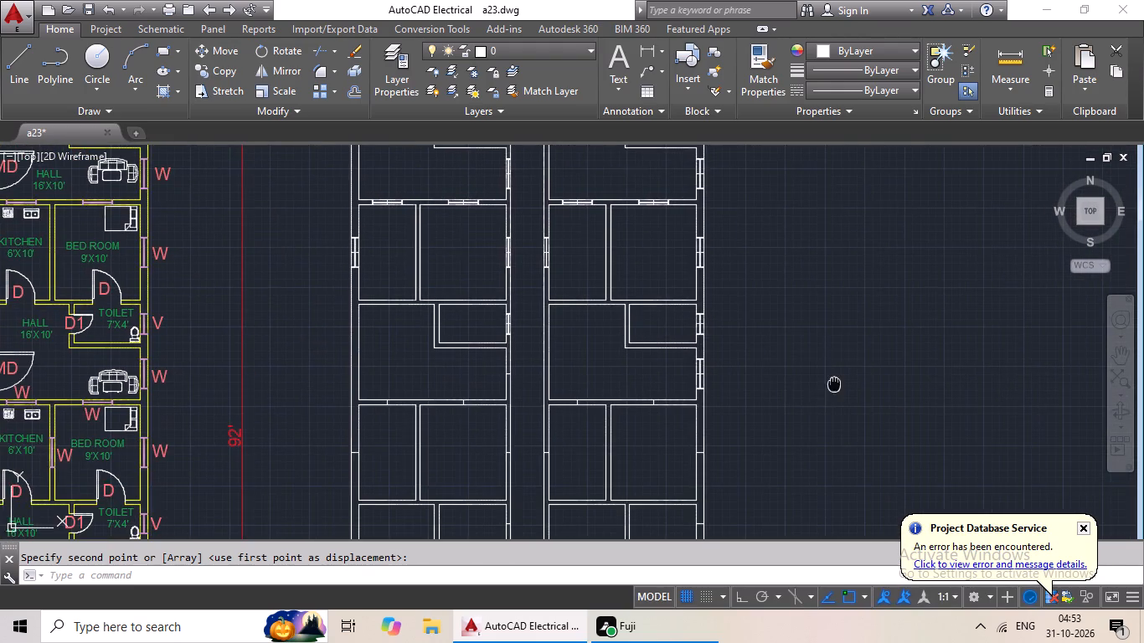
middle_click_drag(830, 384, 710, 383)
middle_click_drag(862, 381, 740, 381)
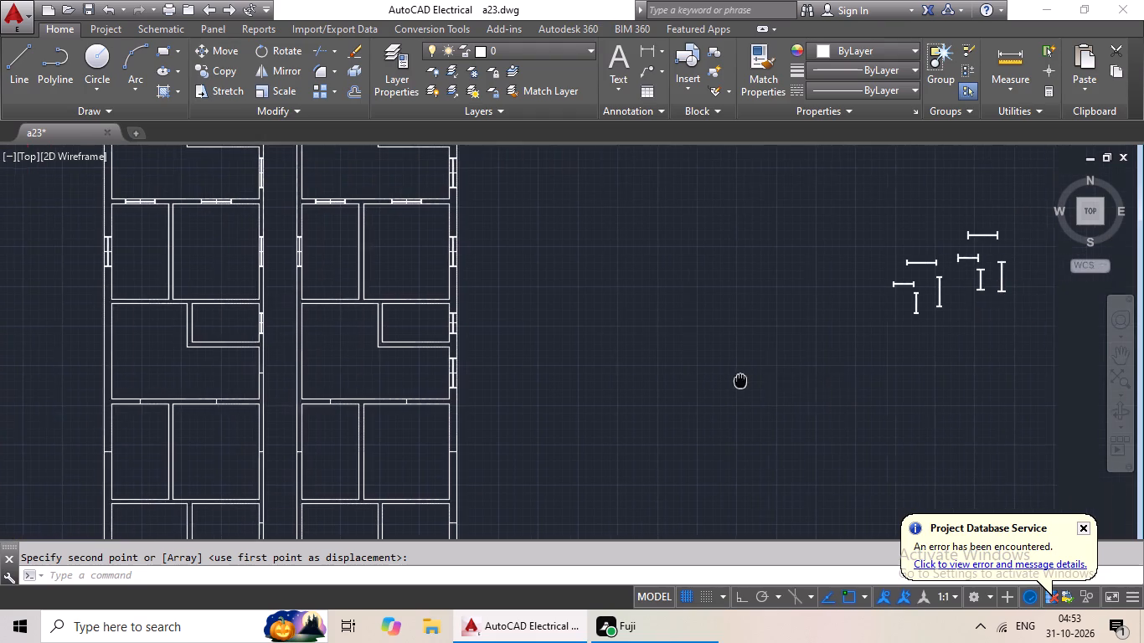
Copy the vertical 3' window symbol with shorter end lines by its midpoint onto the corridor-side wall marker of the second unit's L-shaped hall west of the corridor.
middle_click_drag(820, 399, 786, 394)
middle_click_drag(827, 394, 758, 399)
middle_click_drag(826, 394, 742, 414)
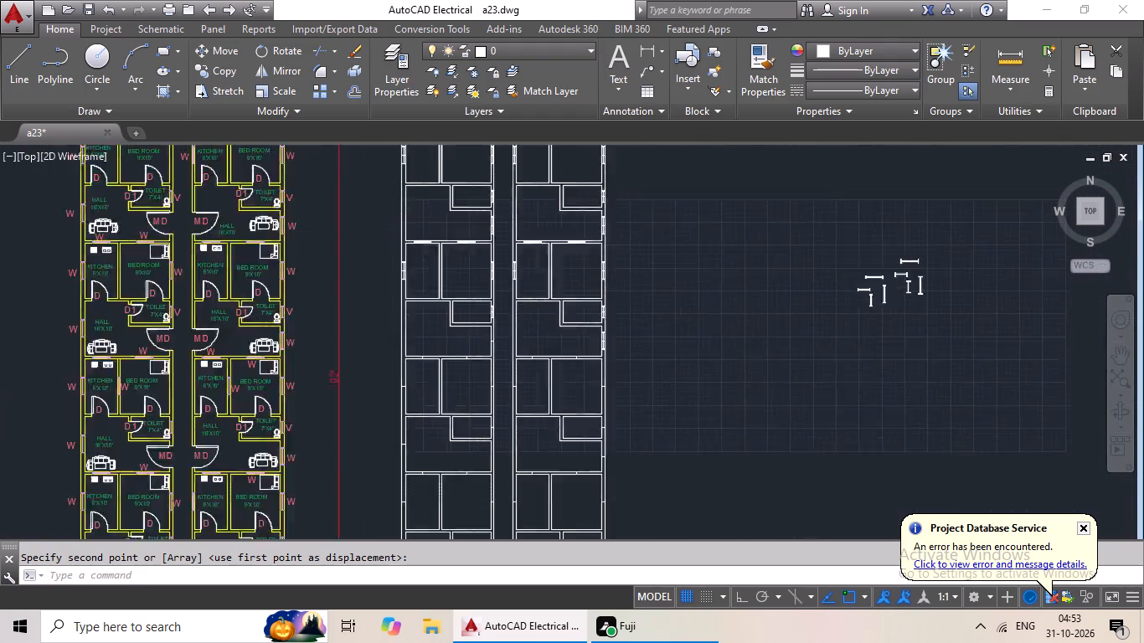
middle_click_drag(814, 381, 766, 413)
scroll(733, 394, "up", 3)
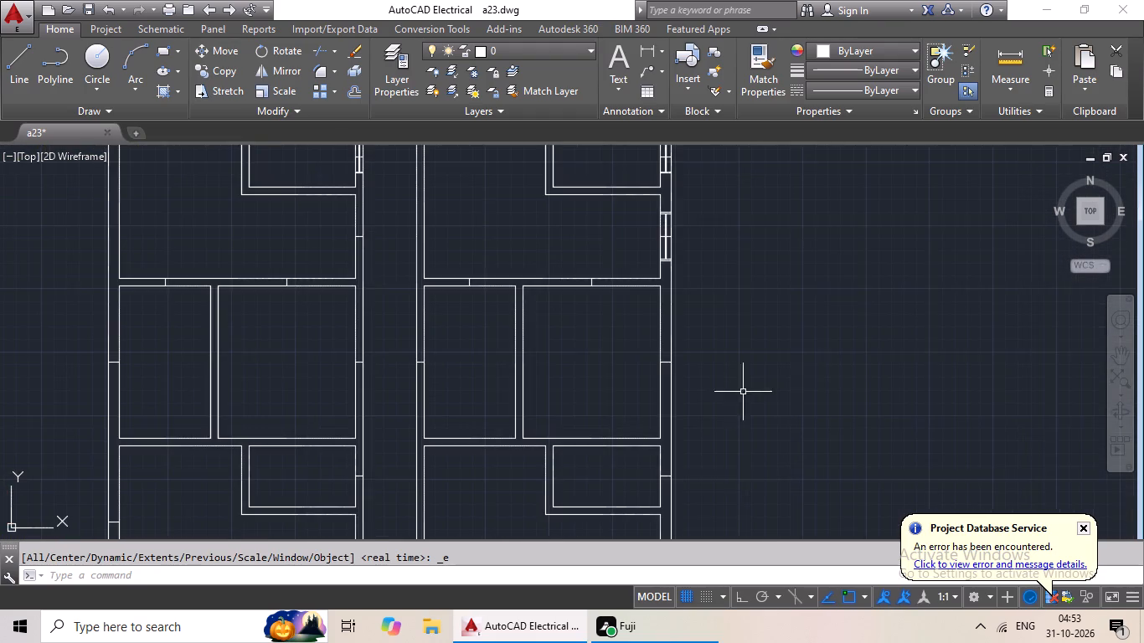
middle_click_drag(822, 373, 751, 405)
middle_click_drag(774, 373, 705, 402)
middle_click_drag(751, 368, 666, 404)
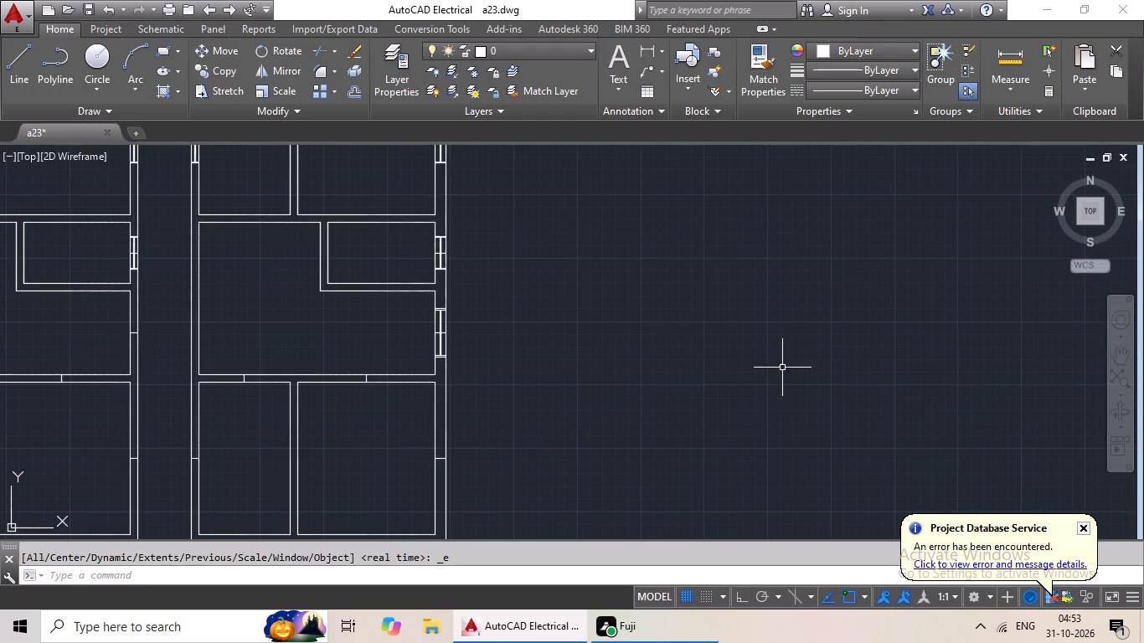
middle_click_drag(793, 367, 641, 397)
middle_click_drag(720, 365, 647, 394)
scroll(719, 376, "down", 1)
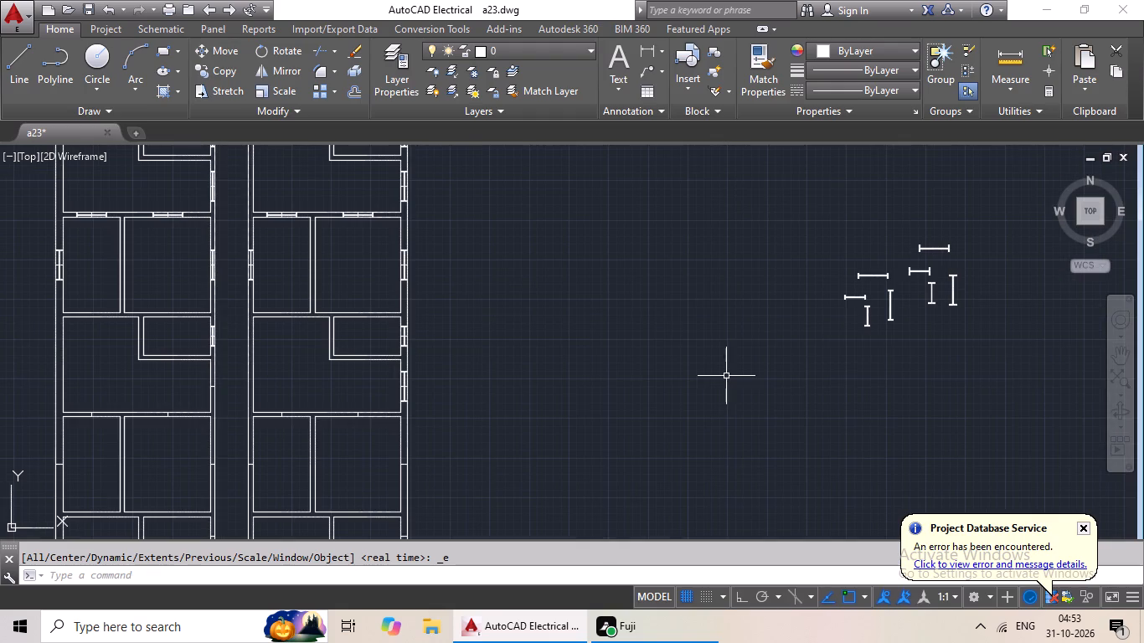
middle_click_drag(727, 377, 635, 394)
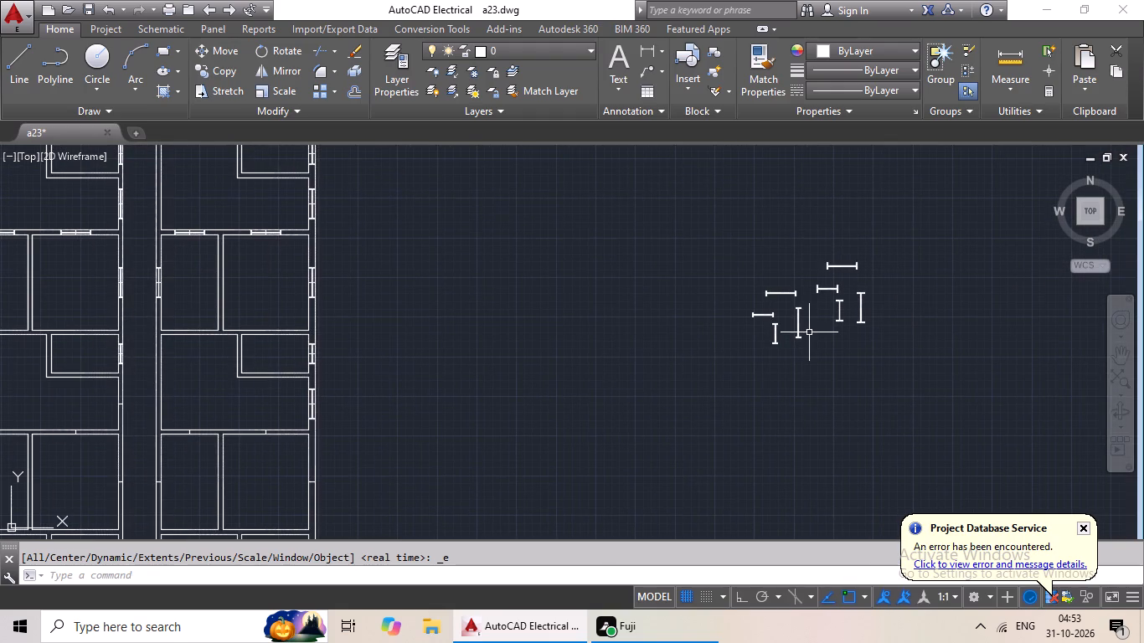
scroll(798, 320, "up", 3)
left_click_drag(791, 261, 858, 404)
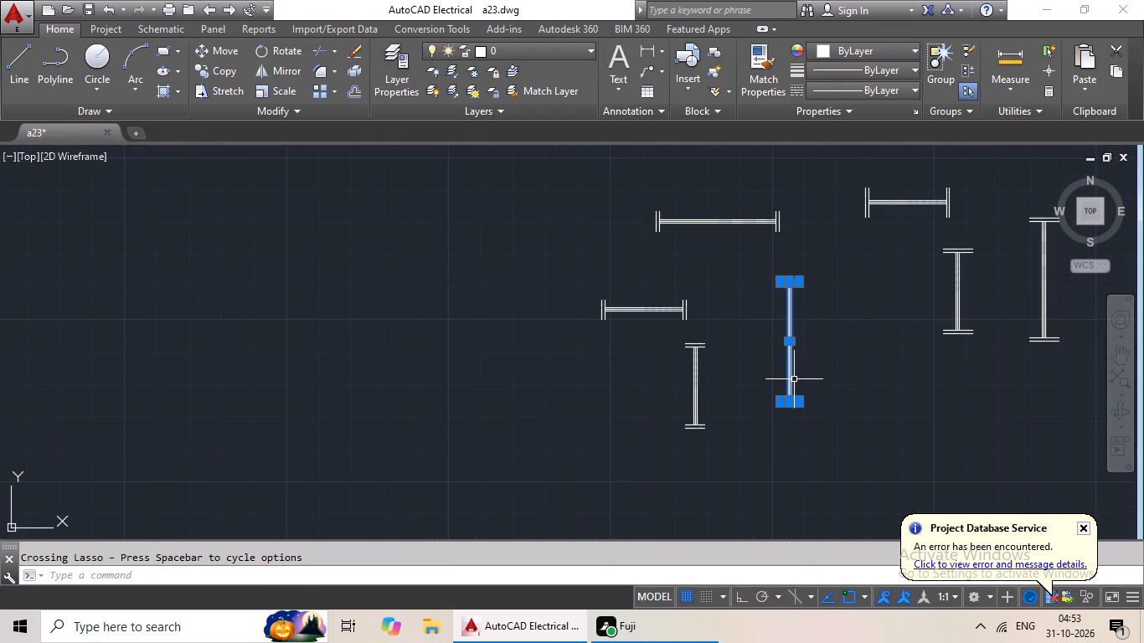
left_click(232, 73)
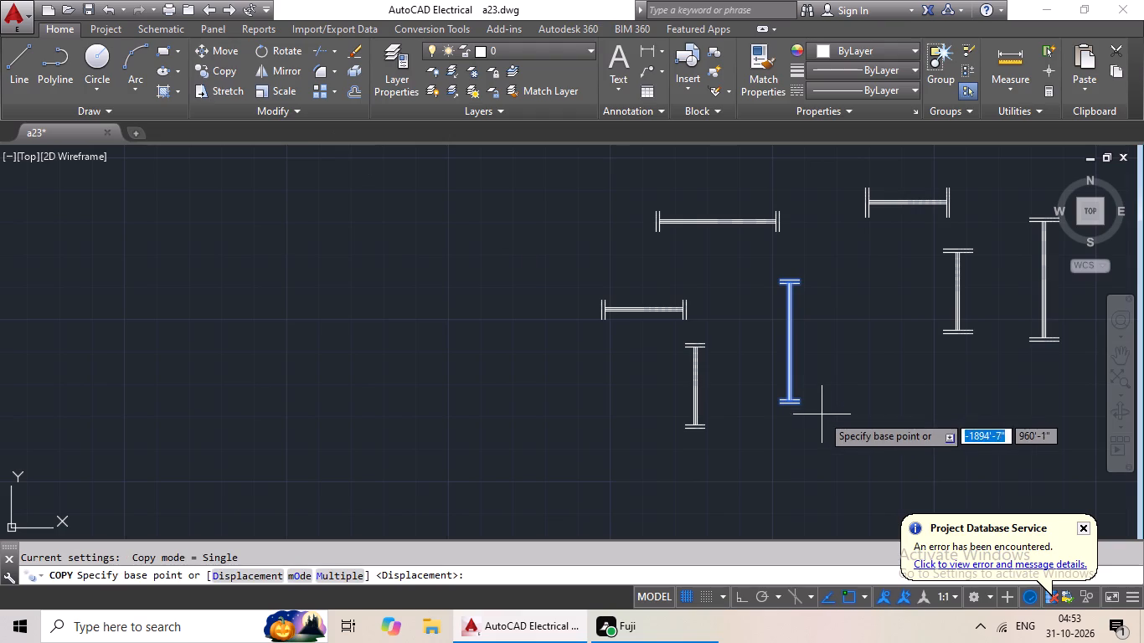
scroll(794, 355, "up", 4)
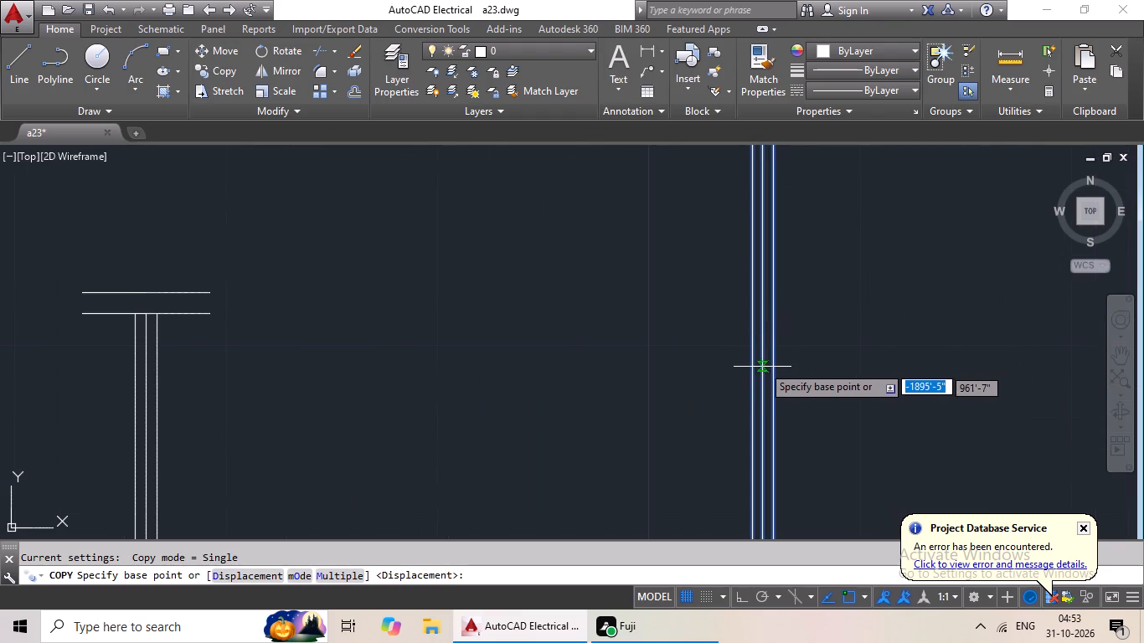
scroll(763, 297, "down", 1)
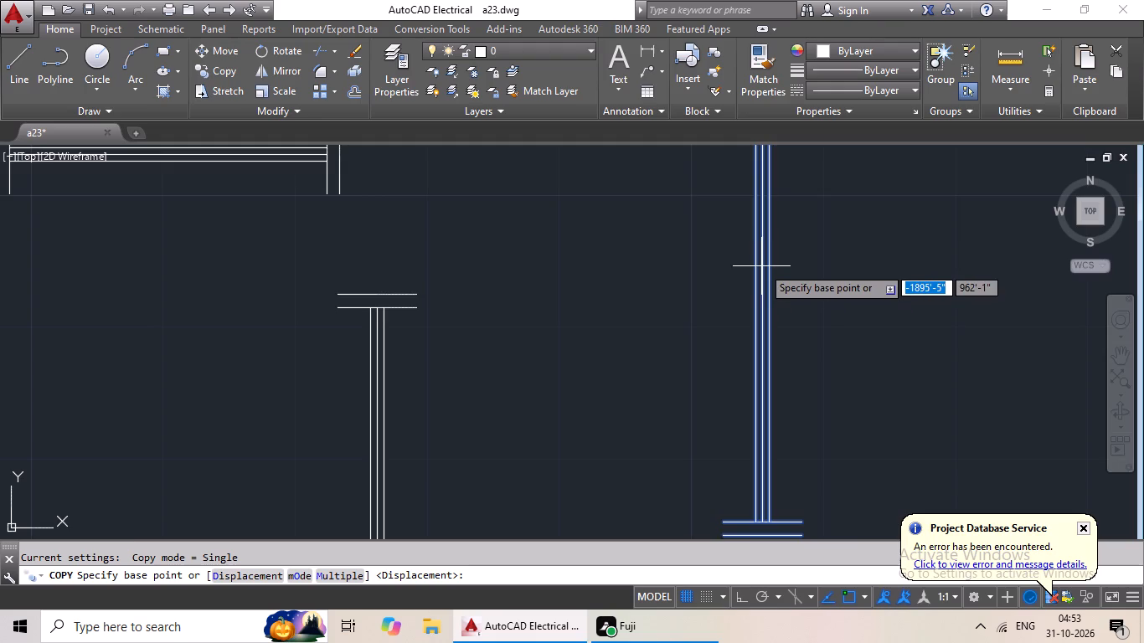
scroll(768, 276, "up", 2)
left_click_drag(753, 301, 727, 316)
scroll(554, 387, "down", 1)
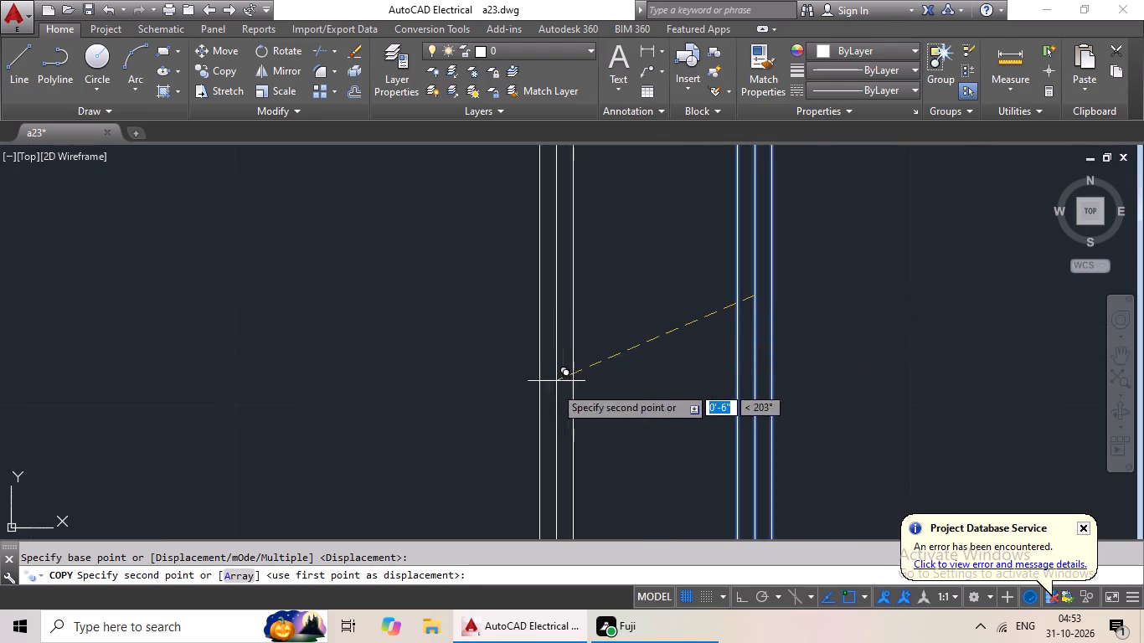
scroll(554, 386, "down", 3)
middle_click_drag(542, 414, 728, 373)
scroll(470, 448, "down", 2)
middle_click_drag(429, 461, 668, 370)
middle_click_drag(353, 468, 678, 364)
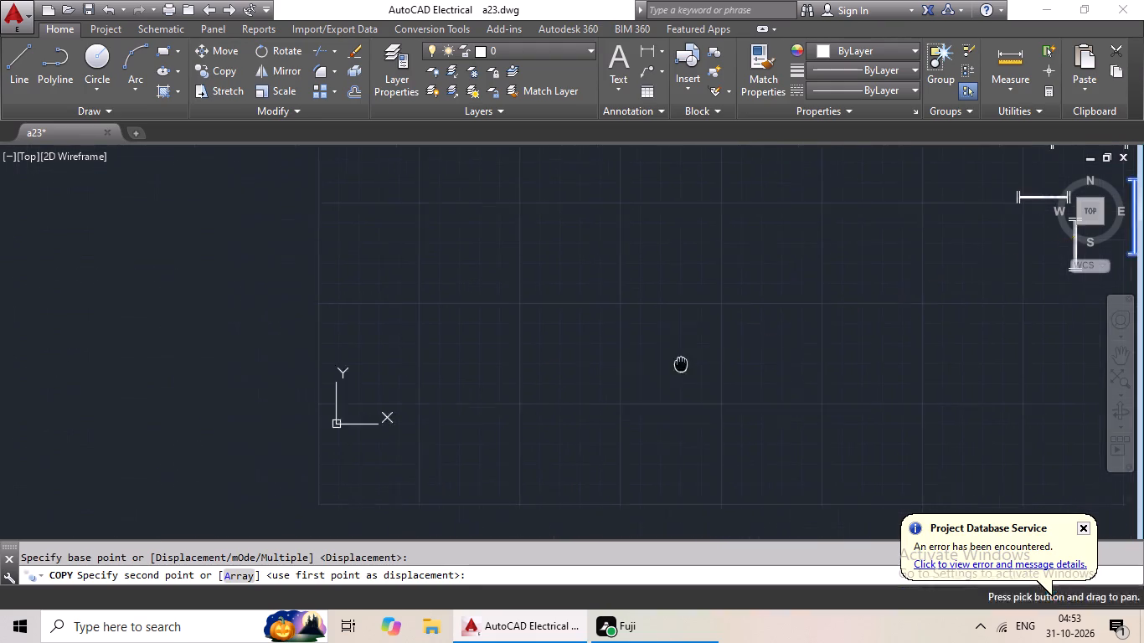
scroll(373, 418, "down", 2)
middle_click_drag(411, 413, 542, 388)
middle_click_drag(472, 401, 603, 390)
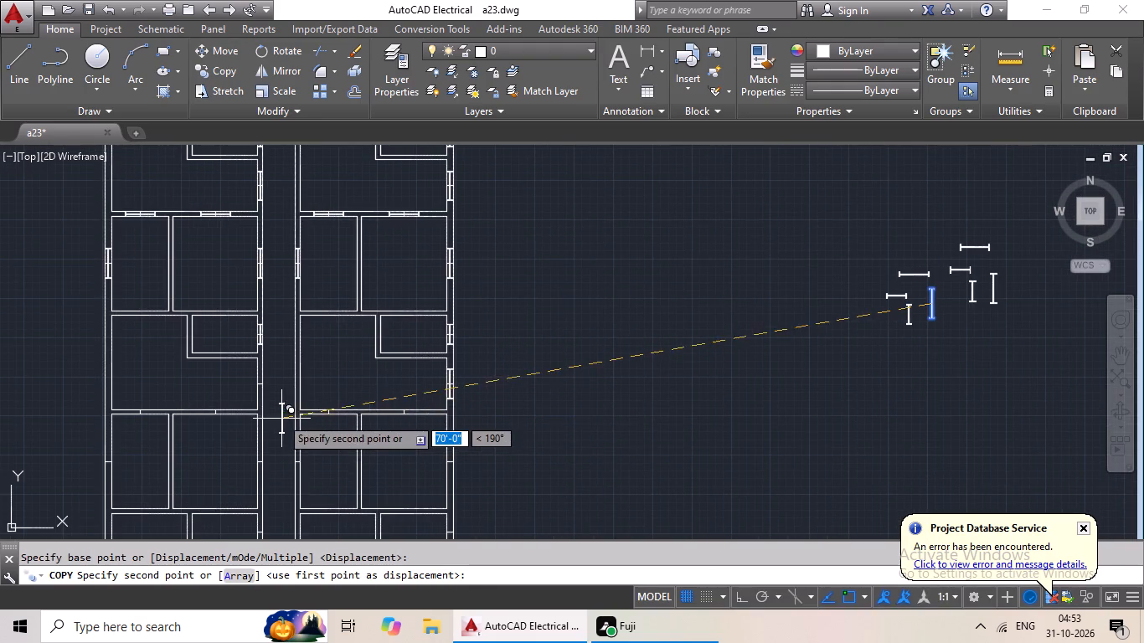
scroll(263, 391, "up", 4)
left_click(236, 352)
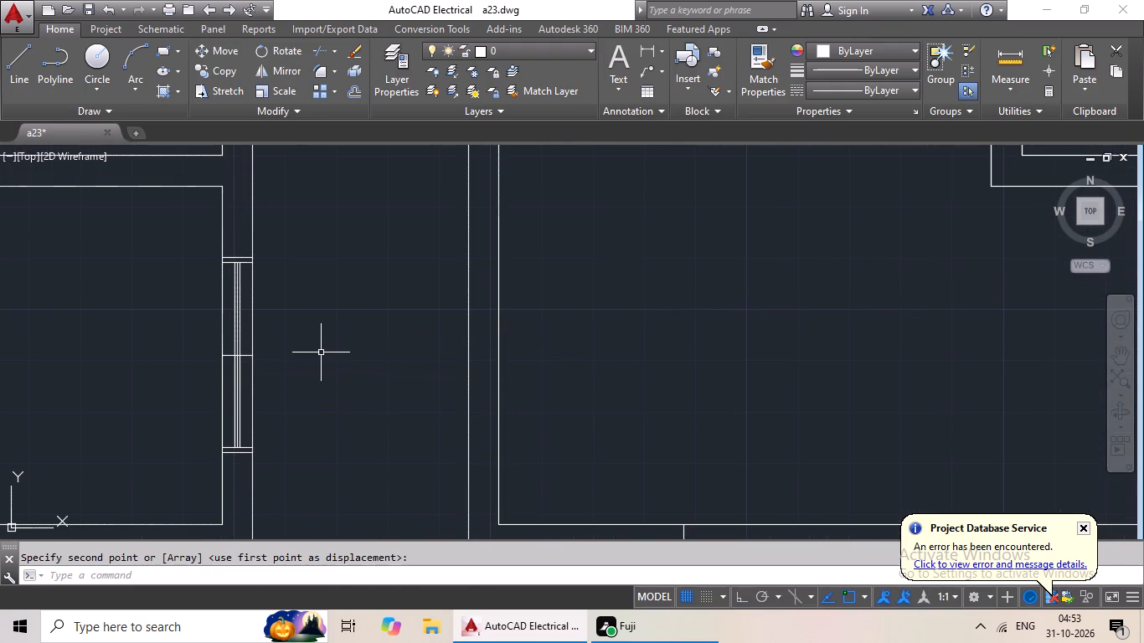
Copy the horizontal 3' window symbol with shorter end lines by its midpoint onto the marker between the second unit's hall and third unit's wide room, east of the corridor.
scroll(358, 350, "down", 3)
middle_click_drag(482, 372, 477, 321)
middle_click_drag(738, 381, 653, 381)
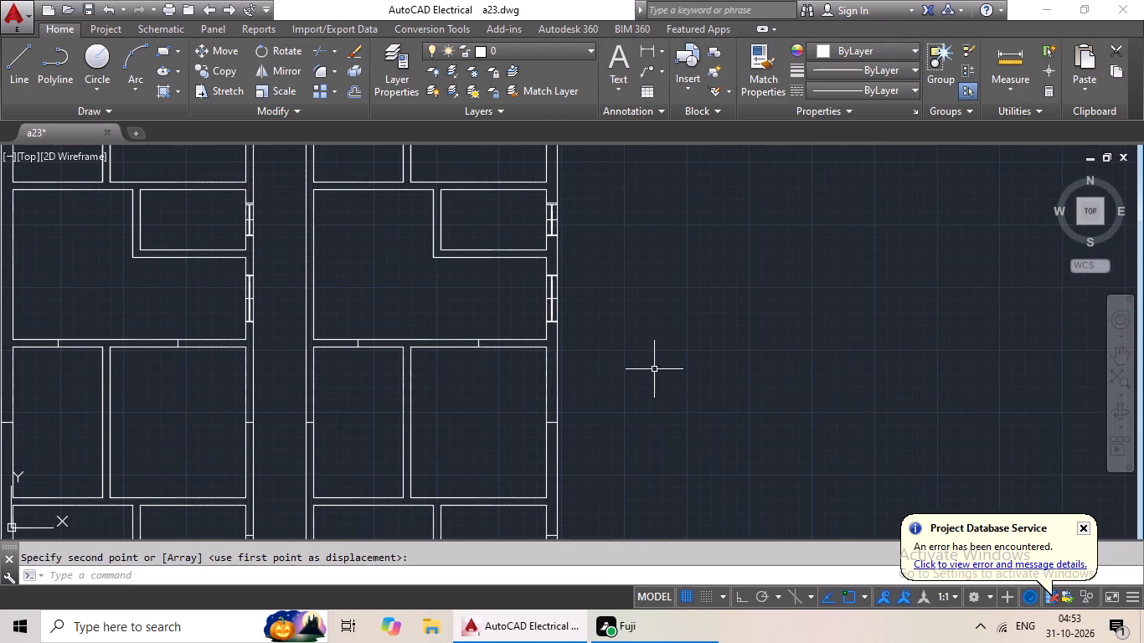
middle_click_drag(874, 373, 699, 386)
middle_click_drag(868, 373, 794, 384)
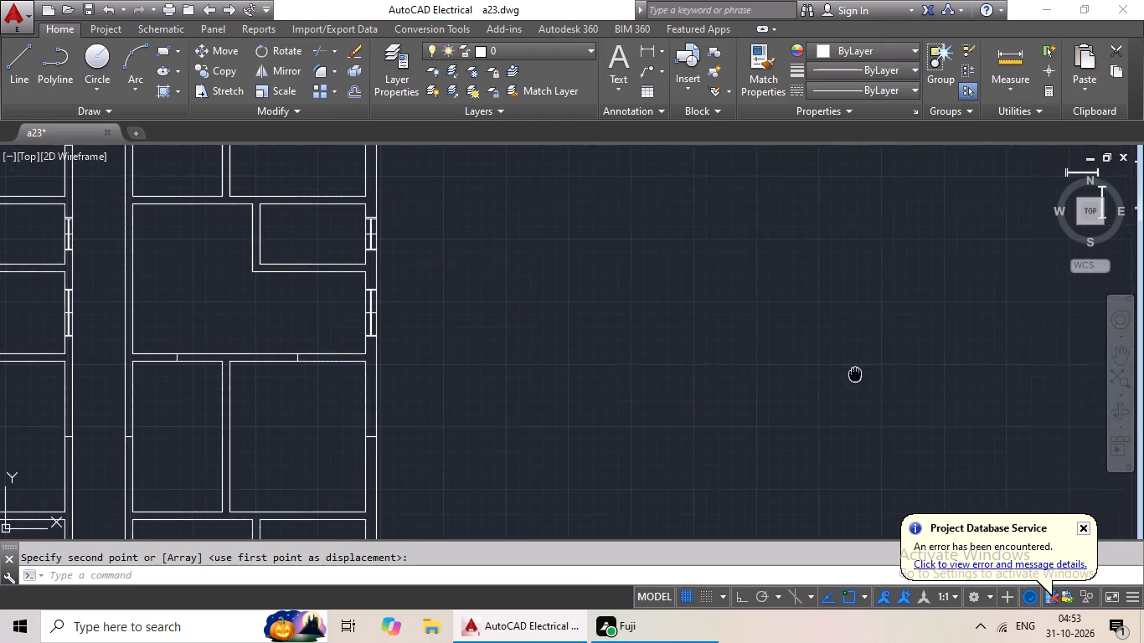
middle_click_drag(794, 384, 750, 393)
middle_click_drag(848, 355, 559, 432)
middle_click_drag(799, 372, 710, 417)
scroll(647, 265, "up", 4)
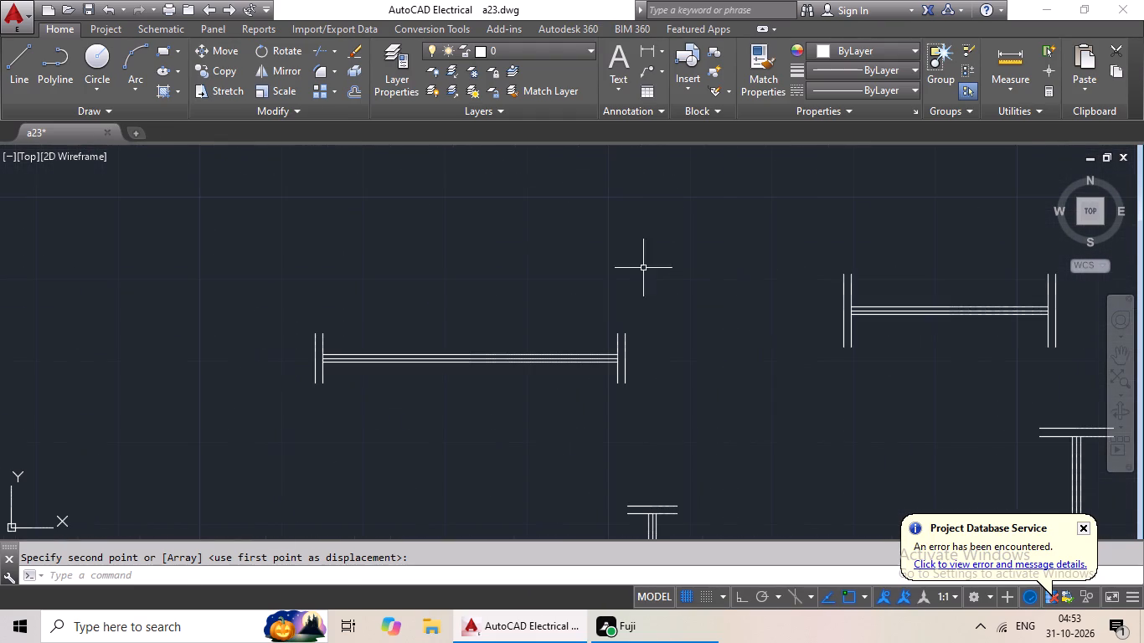
left_click_drag(593, 284, 786, 381)
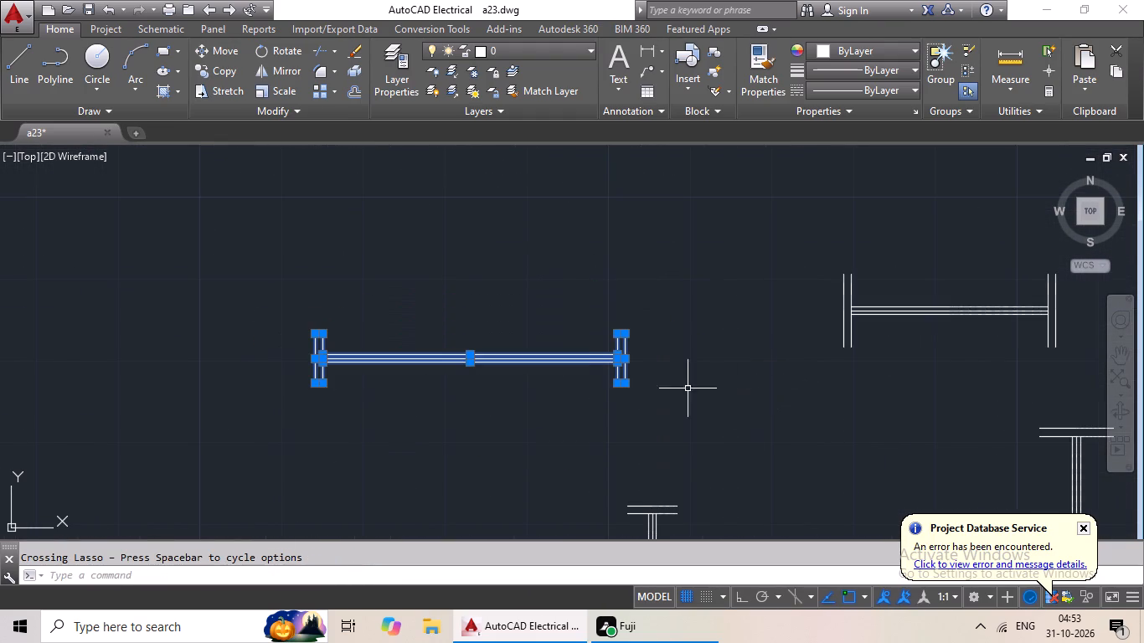
left_click(224, 70)
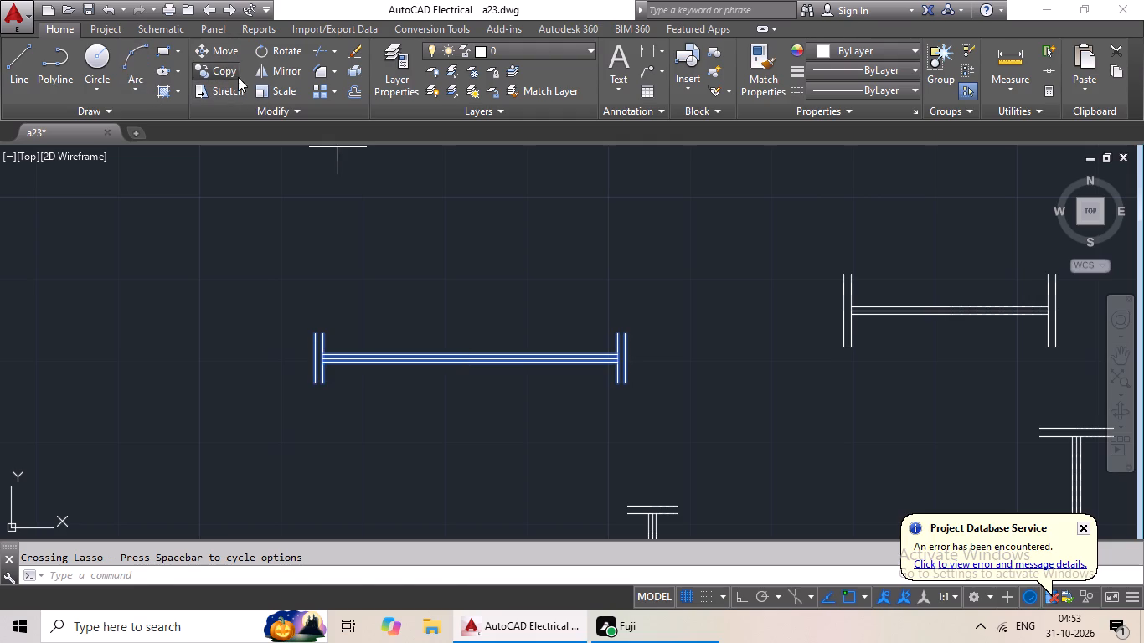
scroll(434, 359, "up", 3)
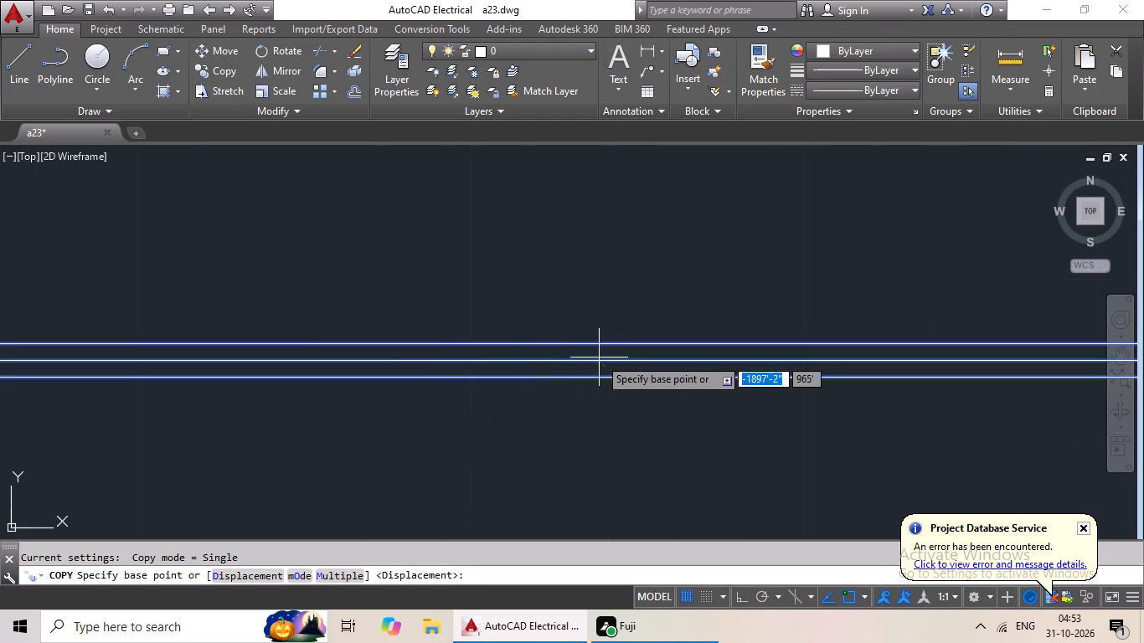
left_click_drag(578, 362, 554, 368)
scroll(368, 392, "down", 4)
middle_click_drag(334, 422, 652, 199)
scroll(475, 280, "down", 2)
middle_click_drag(403, 362, 741, 250)
scroll(308, 398, "down", 2)
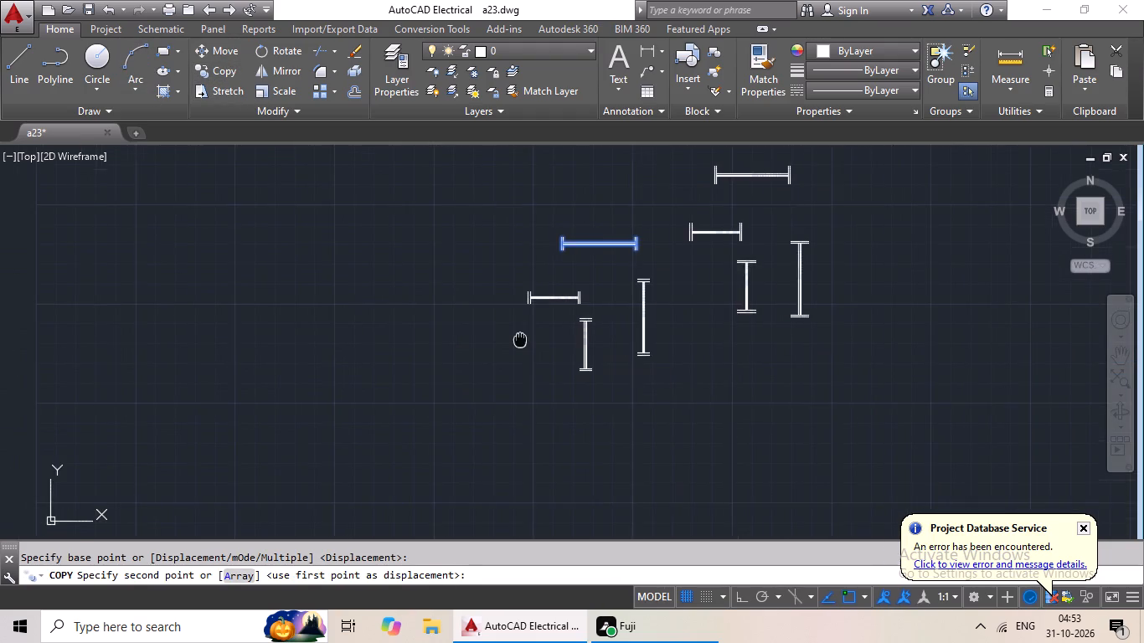
middle_click_drag(289, 418, 530, 387)
middle_click_drag(457, 397, 600, 344)
scroll(411, 355, "up", 4)
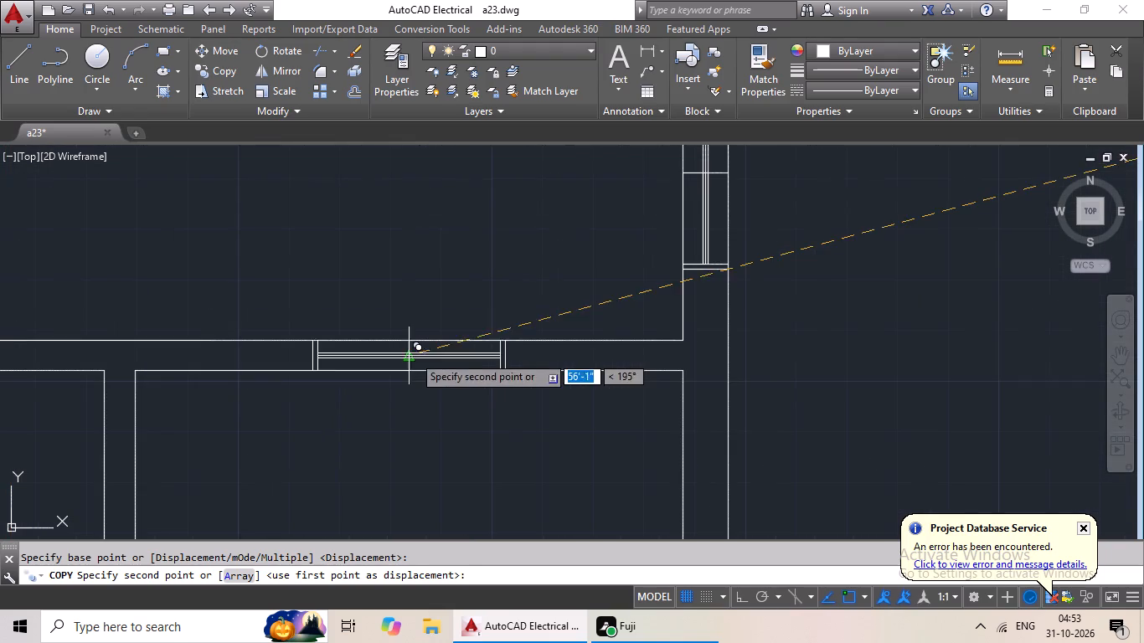
left_click(407, 353)
Copy the horizontal 3' window symbol with shorter end lines by its midpoint onto the marker between the second unit's hall and third unit's narrow room, east of the corridor.
scroll(602, 337, "down", 3)
middle_click_drag(686, 369, 692, 337)
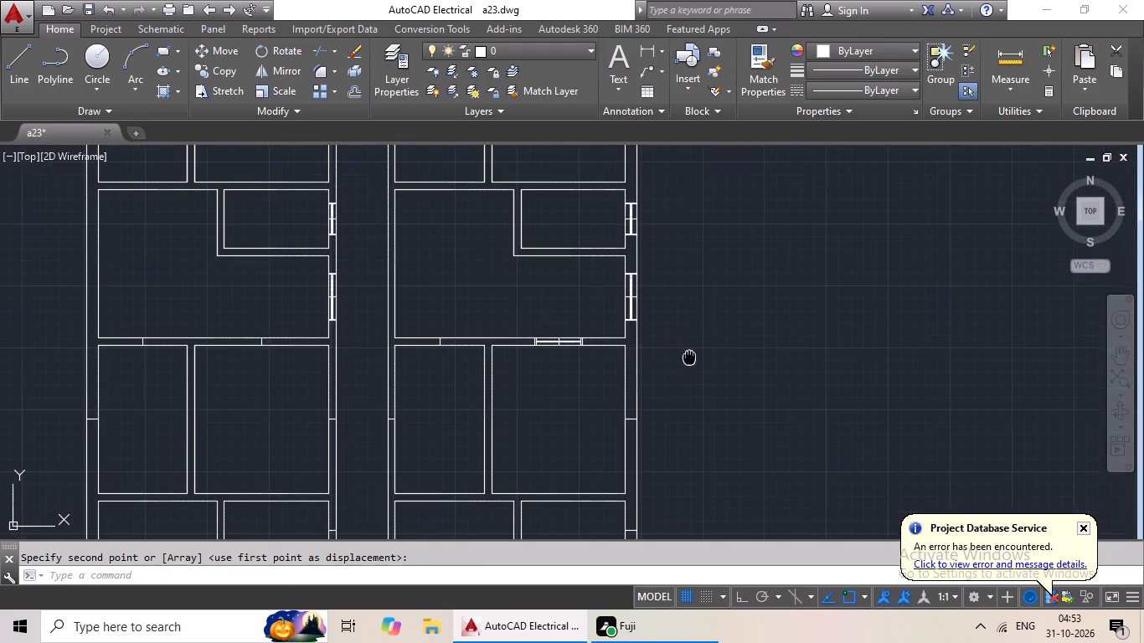
middle_click_drag(692, 337, 699, 311)
middle_click_drag(788, 347, 565, 414)
scroll(822, 324, "down", 1)
middle_click_drag(814, 325, 656, 356)
middle_click_drag(844, 325, 789, 353)
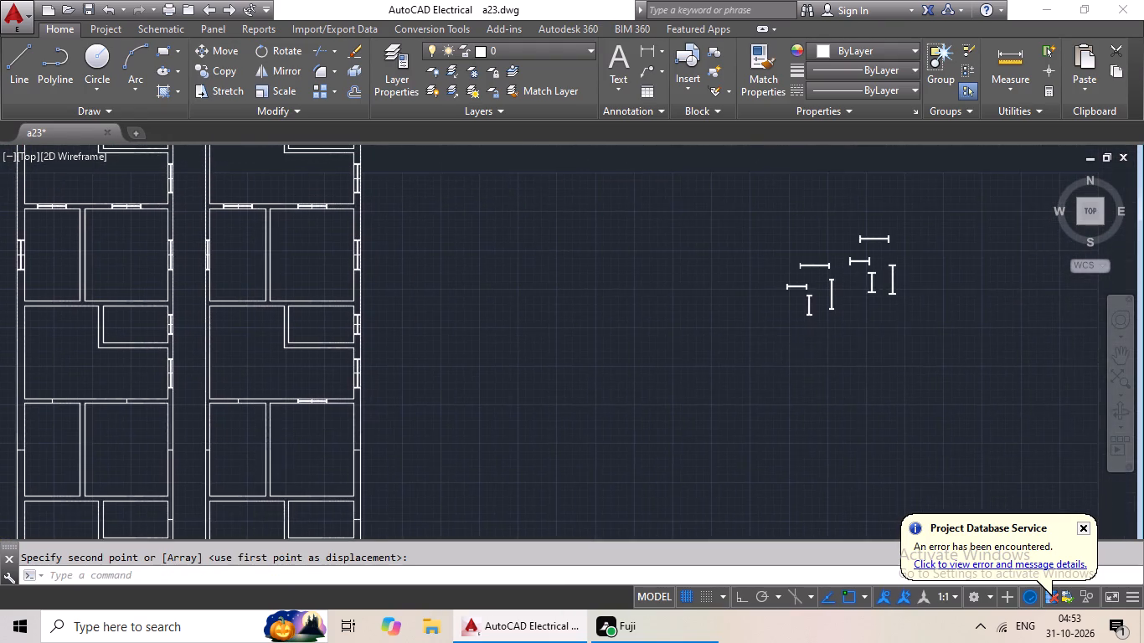
middle_click_drag(795, 341, 683, 403)
scroll(750, 325, "up", 3)
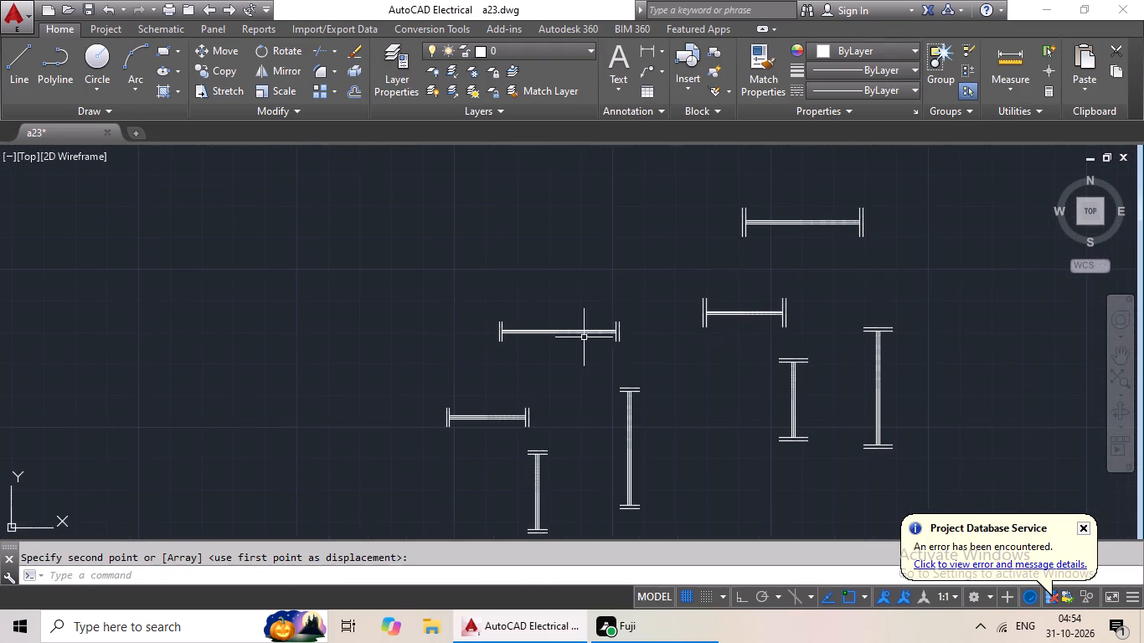
scroll(575, 327, "up", 3)
left_click_drag(555, 279, 789, 361)
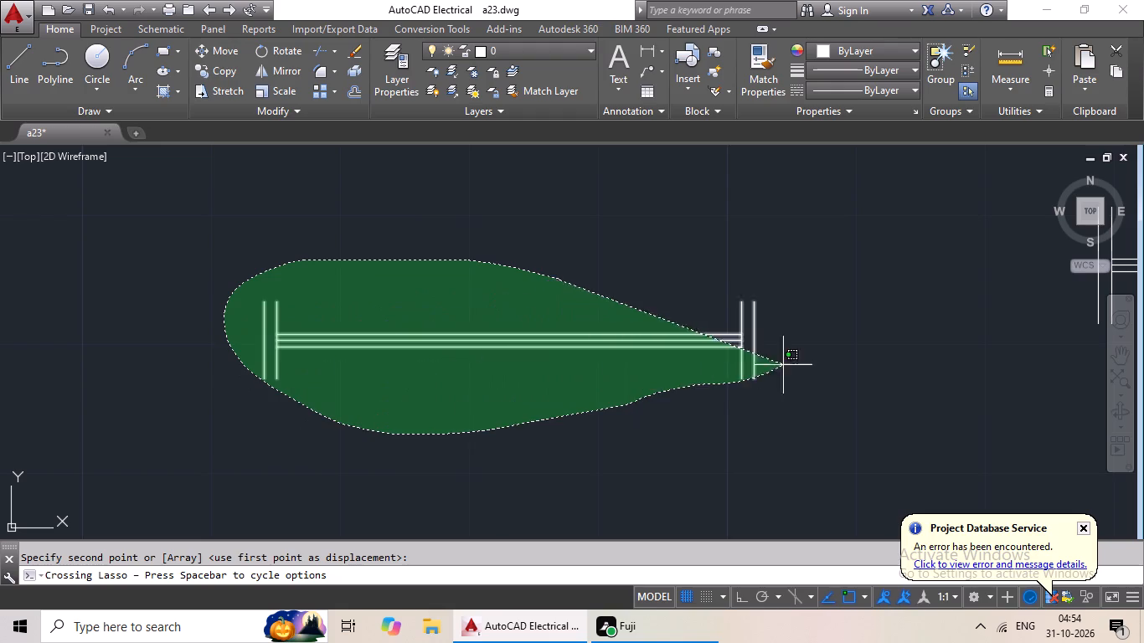
left_click_drag(789, 361, 830, 311)
left_click_drag(211, 64, 216, 75)
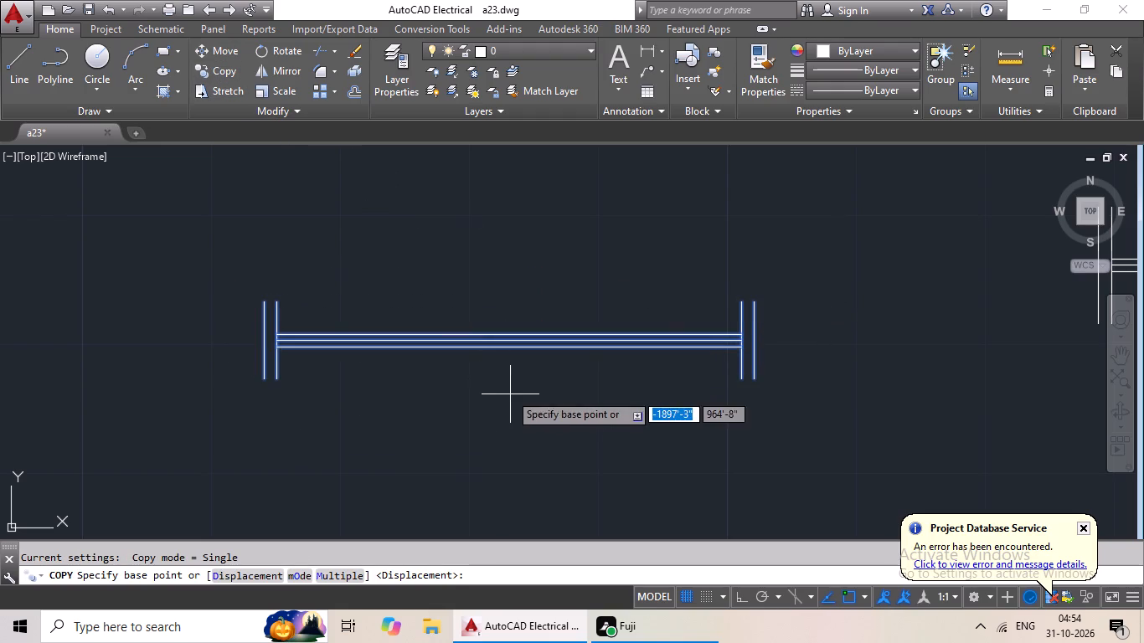
scroll(498, 342, "up", 2)
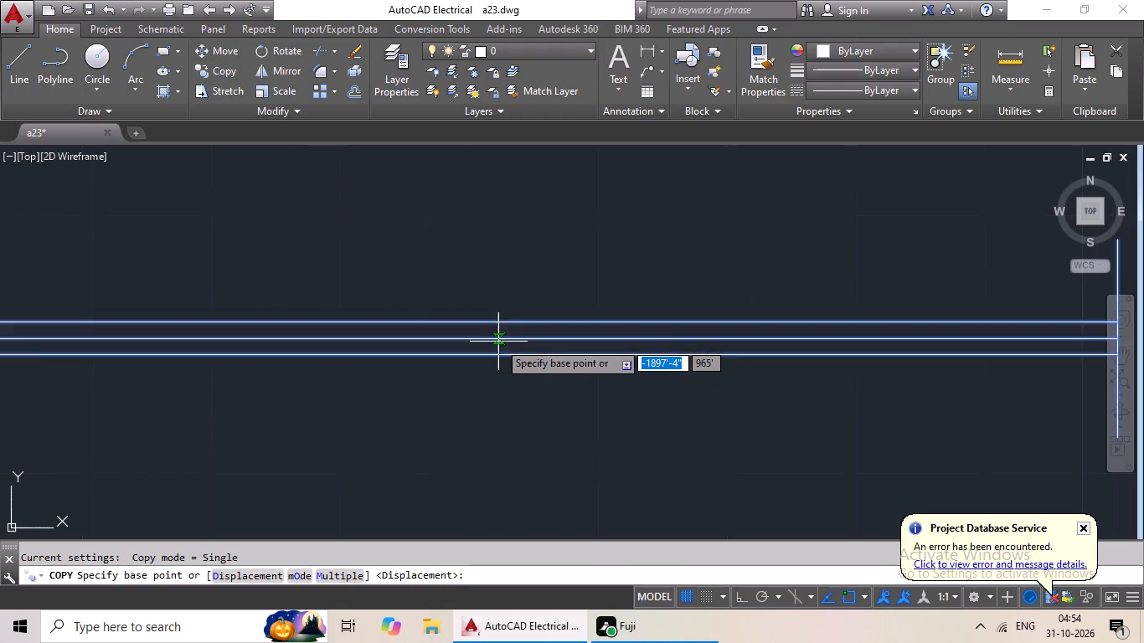
scroll(498, 342, "up", 1)
scroll(435, 335, "down", 2)
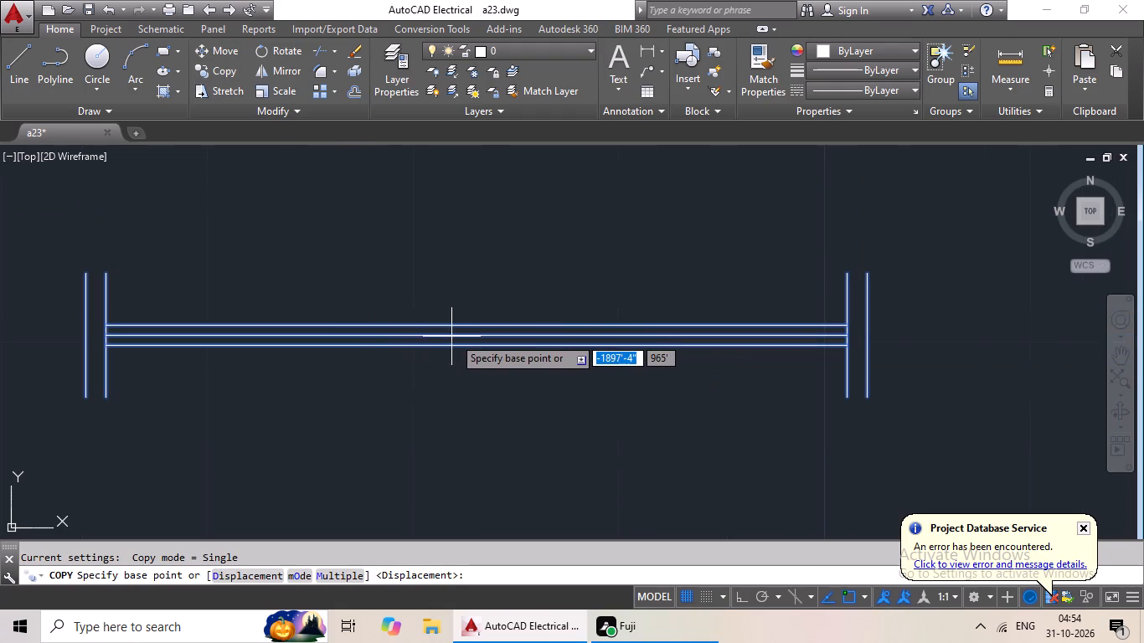
left_click(474, 334)
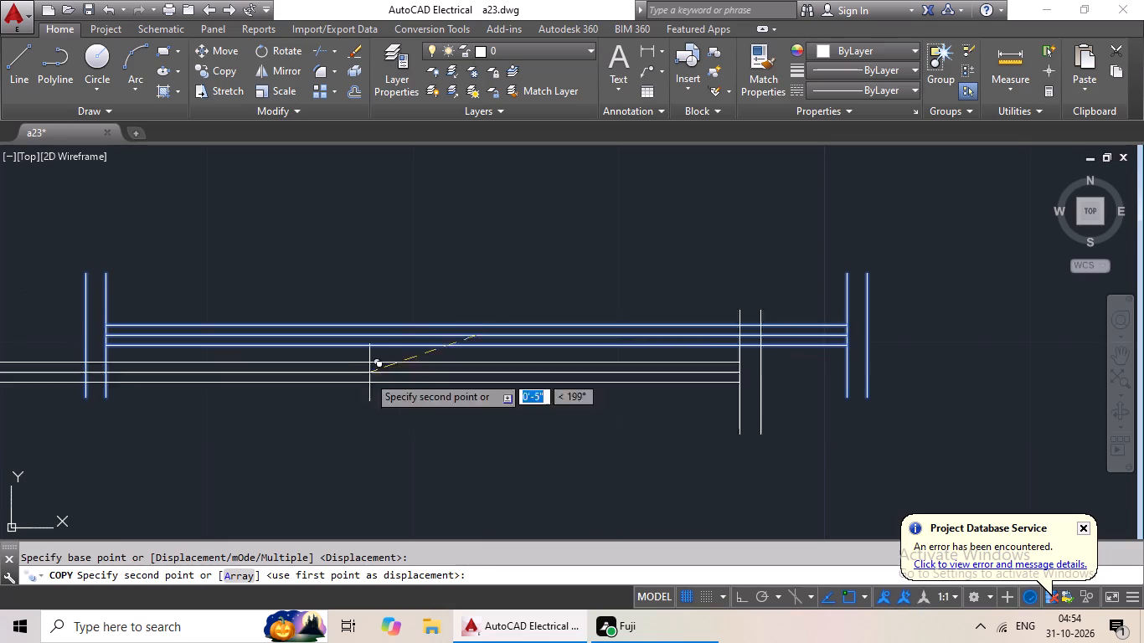
scroll(334, 404, "down", 3)
middle_click_drag(317, 435, 538, 302)
scroll(469, 351, "down", 4)
middle_click_drag(394, 396, 635, 284)
scroll(379, 399, "down", 2)
middle_click_drag(363, 406, 450, 386)
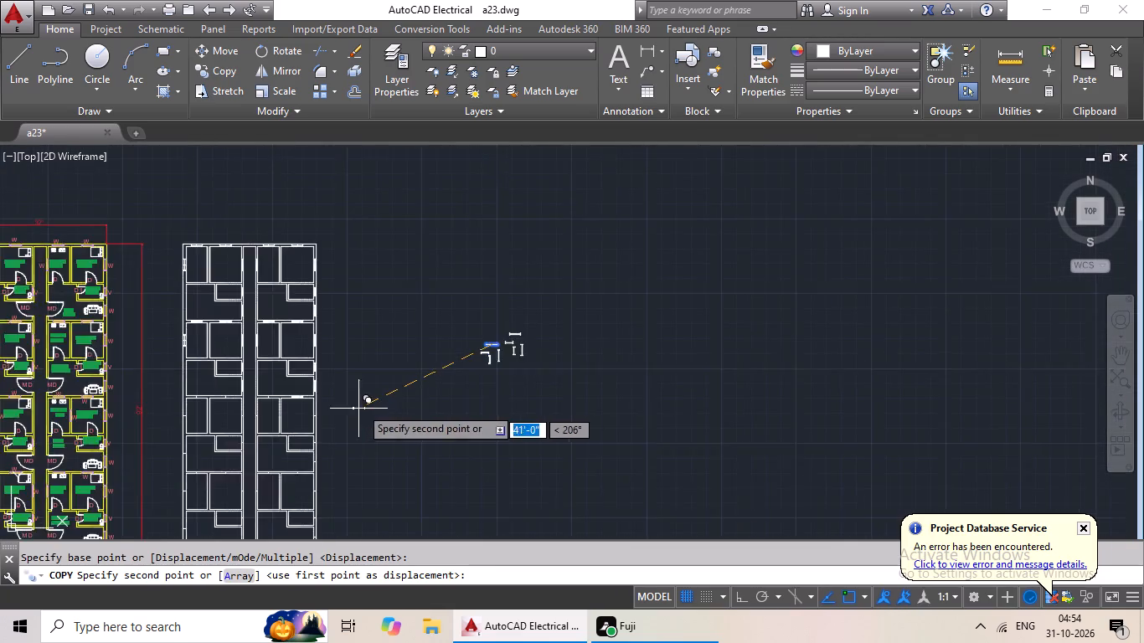
middle_click_drag(450, 386, 486, 379)
scroll(420, 371, "up", 4)
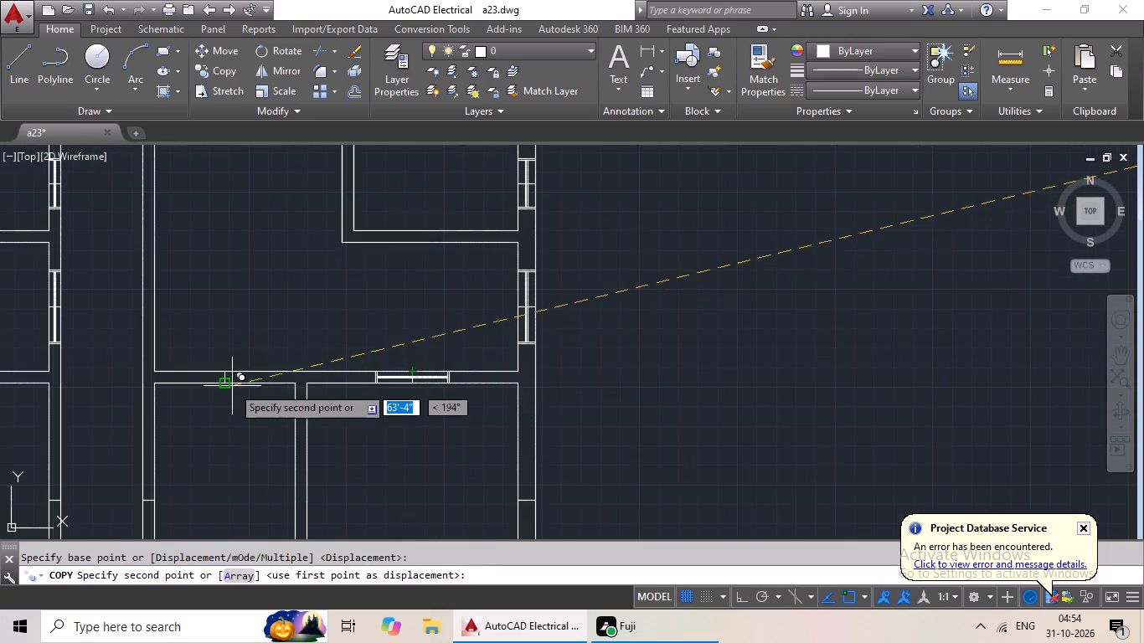
scroll(232, 386, "up", 3)
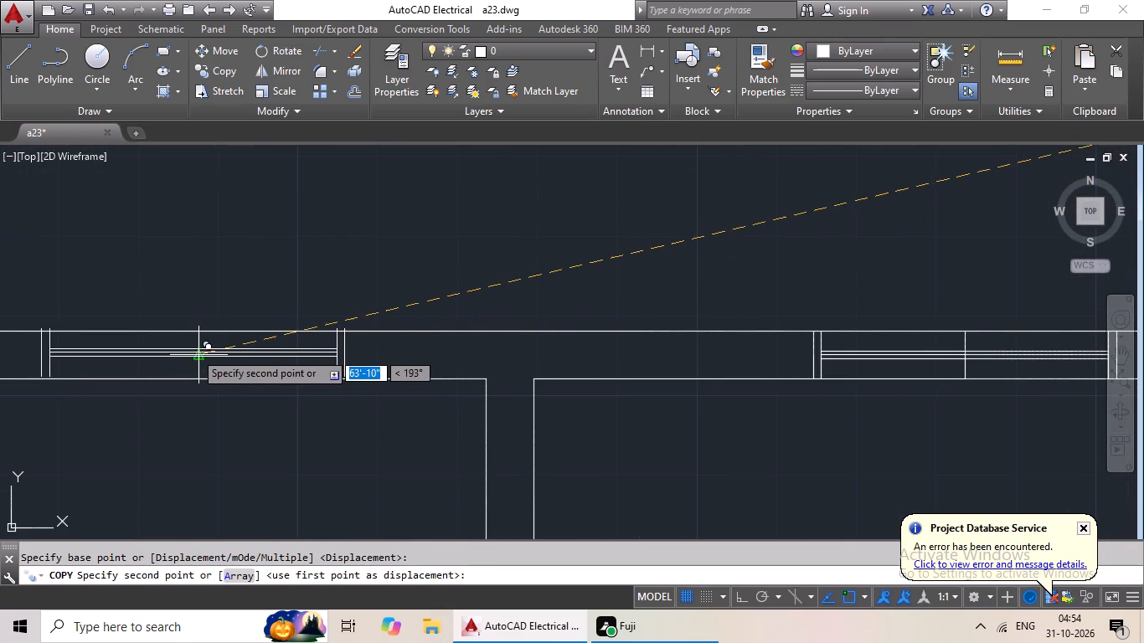
left_click(198, 351)
Copy the vertical 3' window symbol with longer end lines by its midpoint onto the outer-wall marker of the third unit's wide room, east of the corridor.
scroll(373, 362, "down", 4)
middle_click_drag(397, 439, 513, 357)
scroll(565, 392, "down", 1)
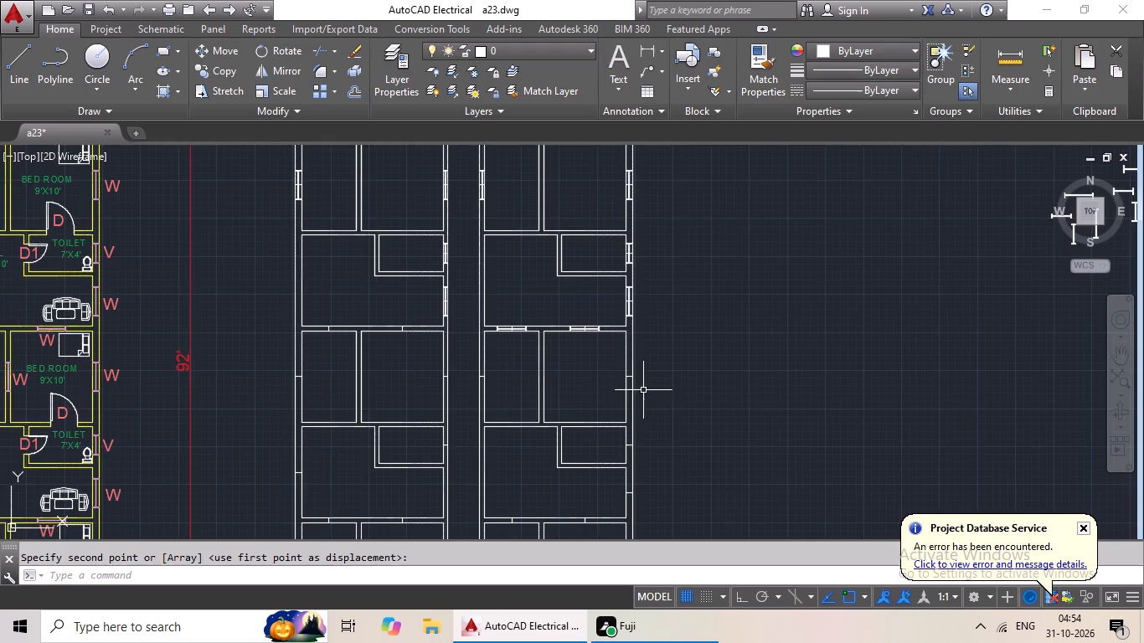
middle_click_drag(643, 390, 447, 393)
middle_click_drag(726, 381, 611, 413)
middle_click_drag(809, 337, 761, 363)
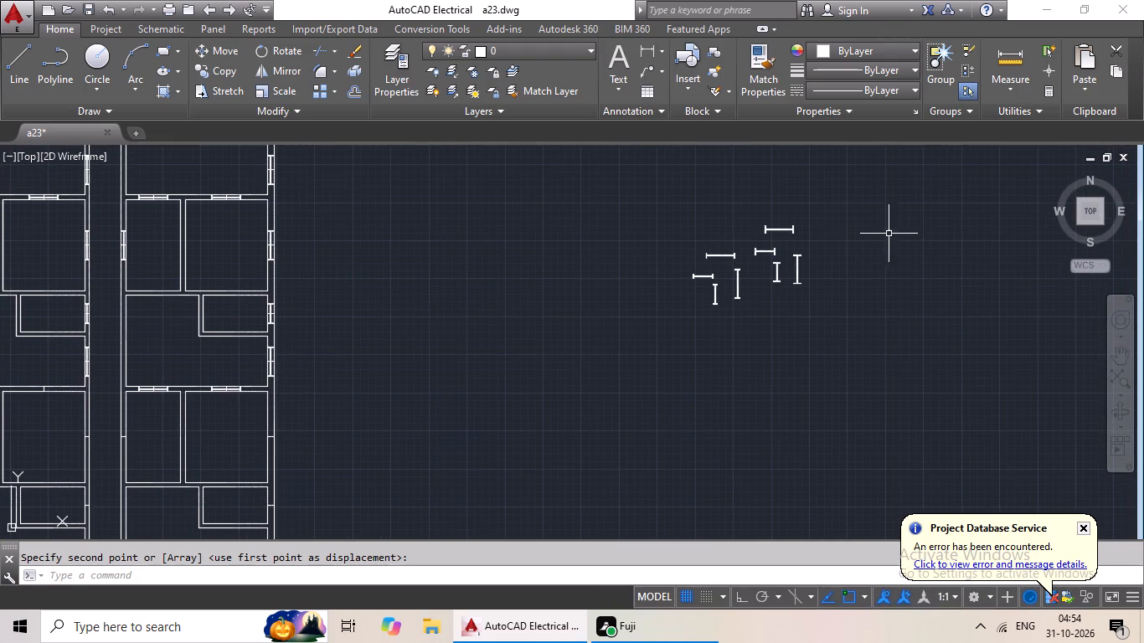
scroll(769, 270, "up", 4)
middle_click_drag(990, 258, 705, 321)
left_click_drag(769, 207, 699, 206)
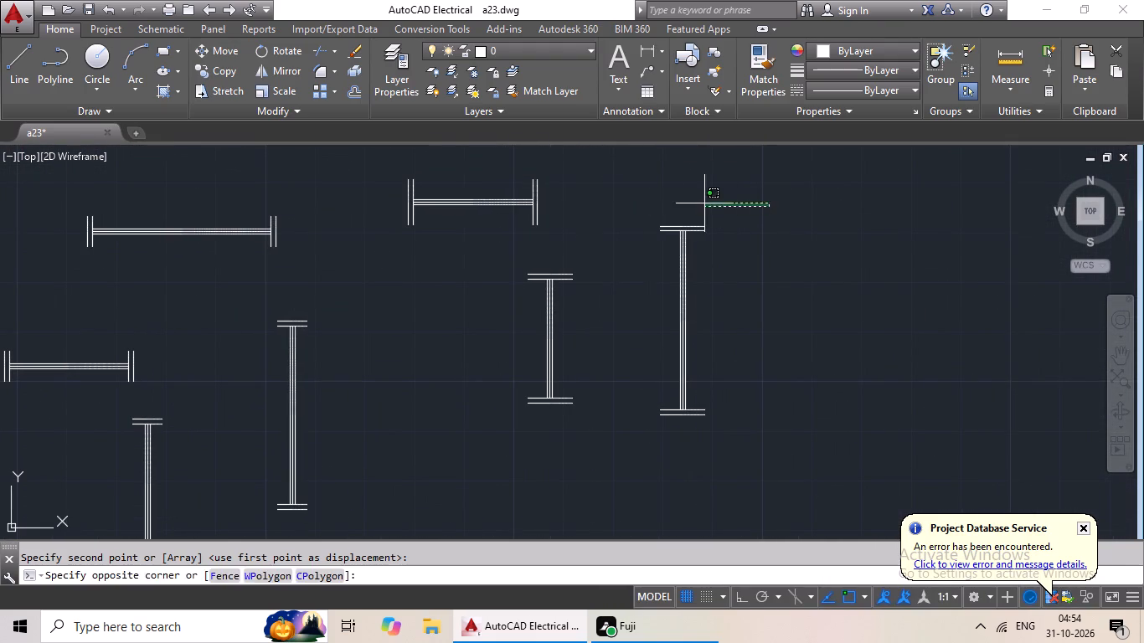
left_click_drag(699, 206, 760, 418)
left_click(203, 66)
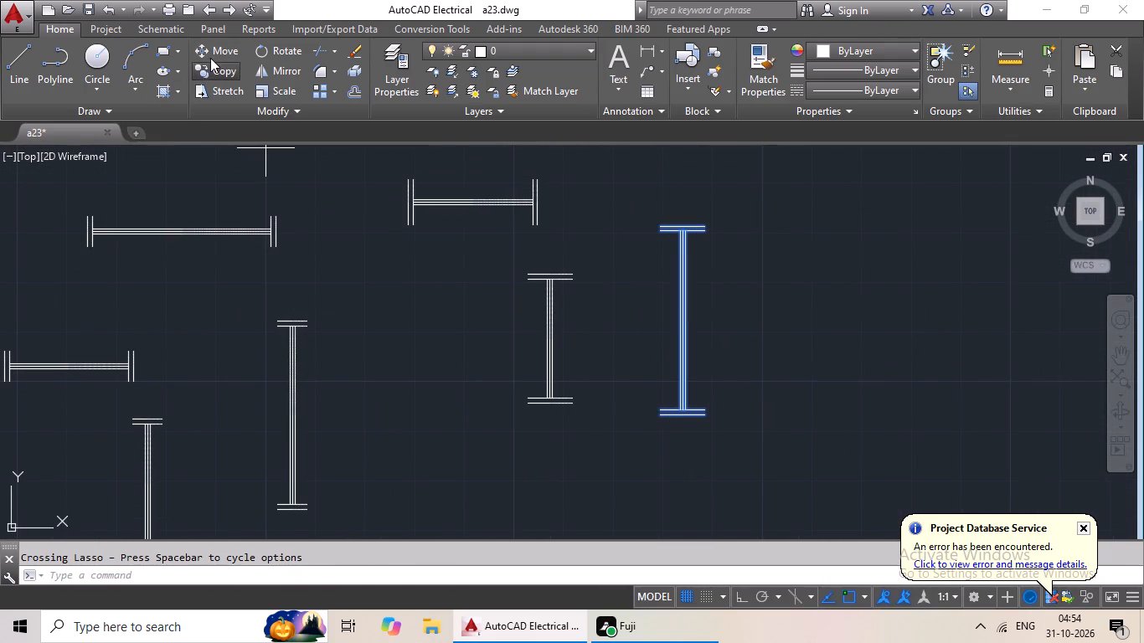
scroll(703, 308, "up", 1)
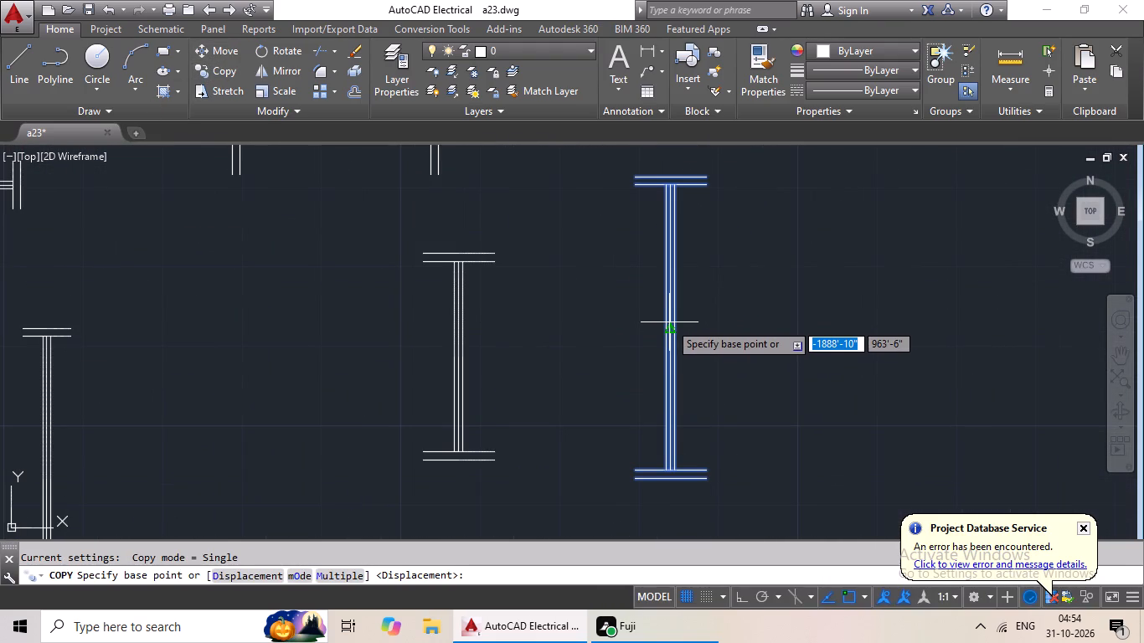
left_click_drag(670, 332, 659, 334)
scroll(292, 393, "down", 2)
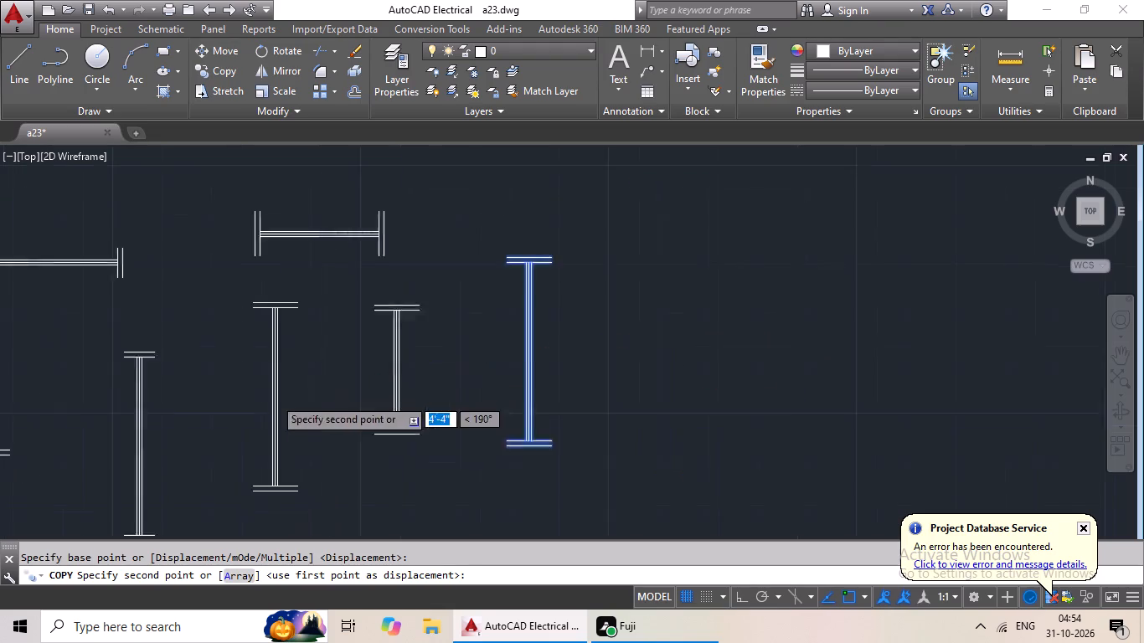
middle_click_drag(271, 399, 632, 275)
scroll(272, 373, "down", 1)
middle_click_drag(272, 373, 514, 286)
middle_click_drag(296, 394, 523, 311)
scroll(348, 341, "down", 2)
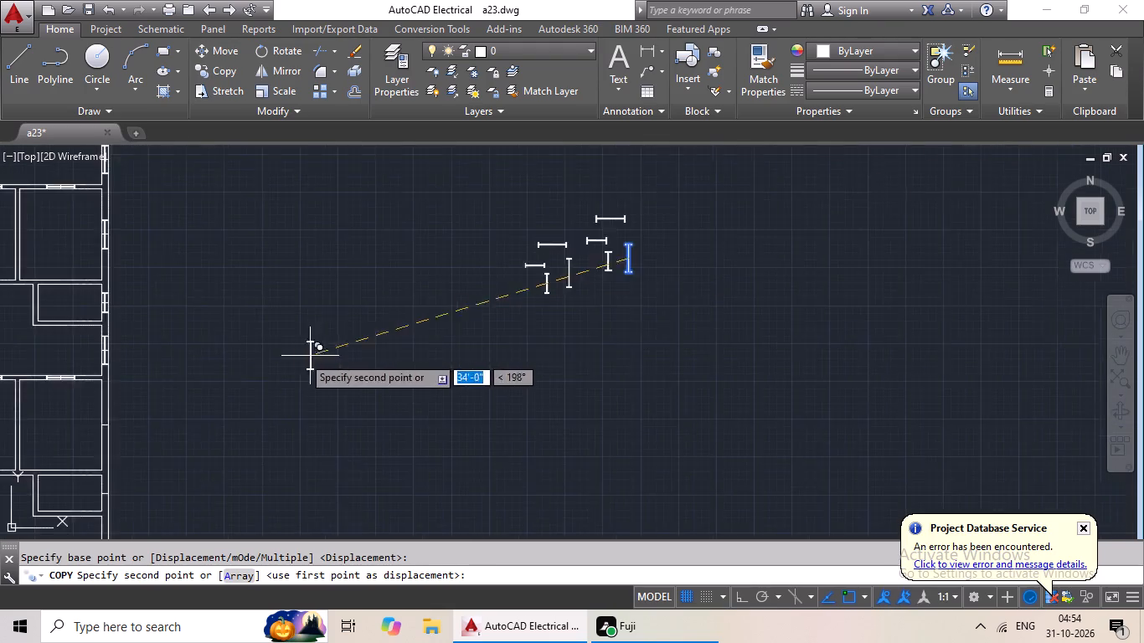
middle_click_drag(300, 356, 584, 339)
middle_click_drag(399, 380, 639, 285)
scroll(633, 320, "up", 5)
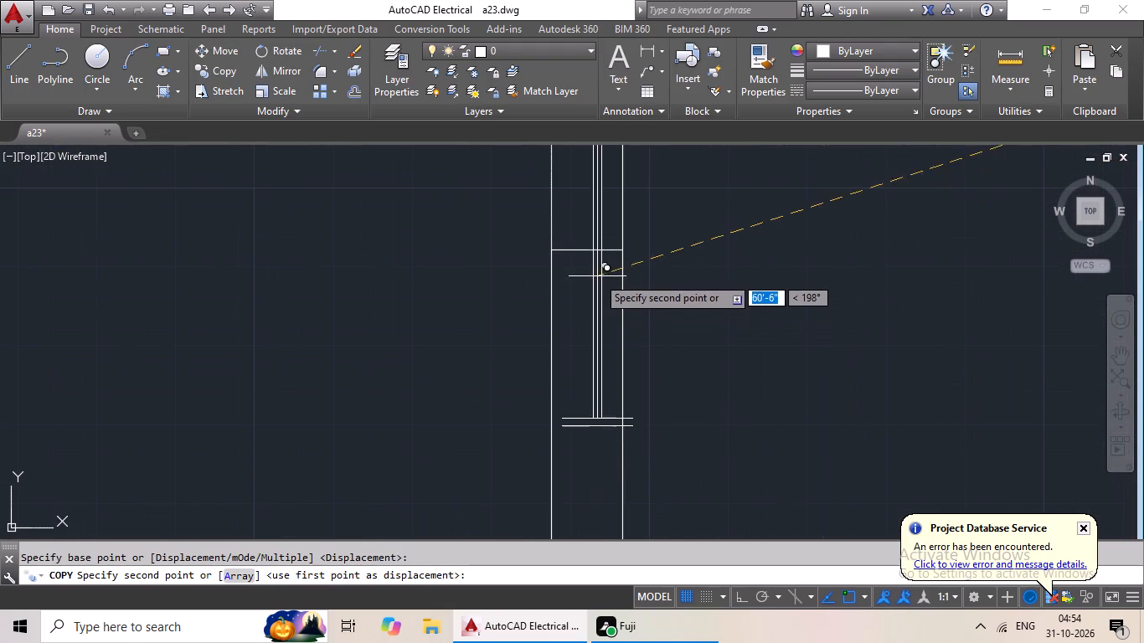
left_click(592, 252)
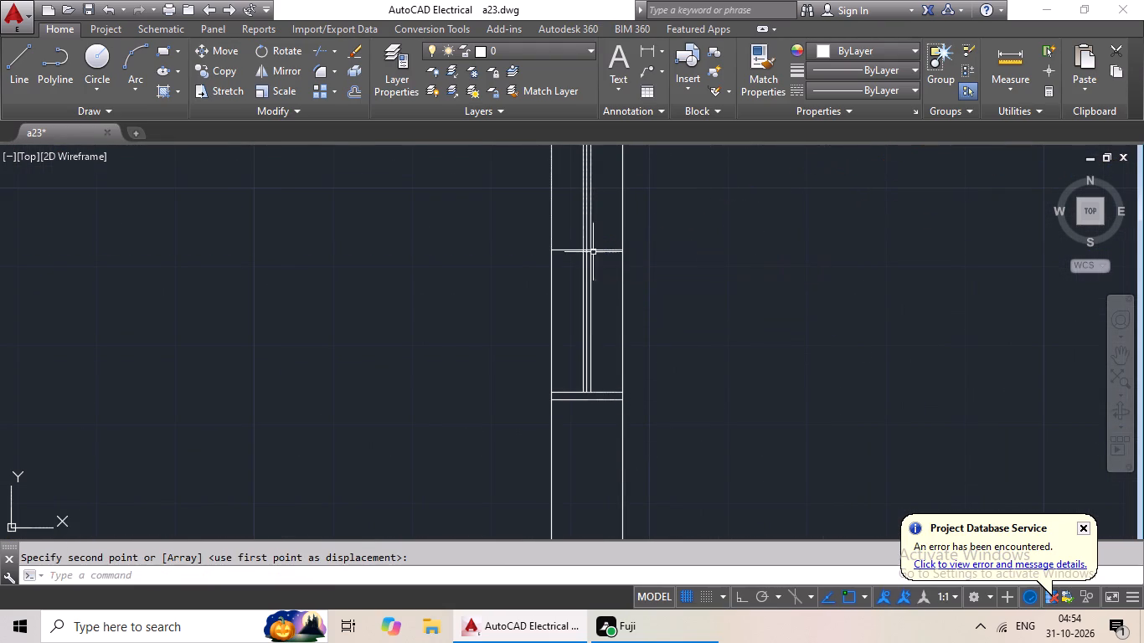
Copy the vertical 3' window symbol with shorter end lines by its midpoint onto the corridor-side wall marker of the third unit's narrow room, east of the corridor.
scroll(729, 255, "down", 4)
middle_click_drag(791, 267, 716, 300)
middle_click_drag(817, 279, 688, 311)
middle_click_drag(806, 280, 494, 338)
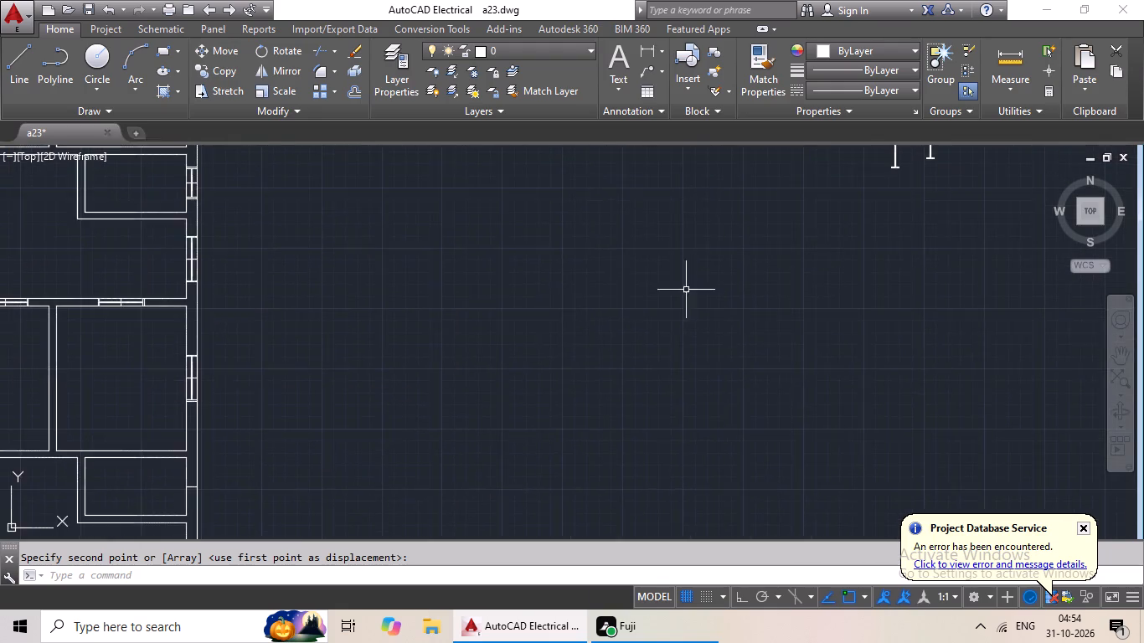
middle_click_drag(685, 290, 497, 365)
middle_click_drag(674, 310, 597, 408)
scroll(669, 281, "up", 3)
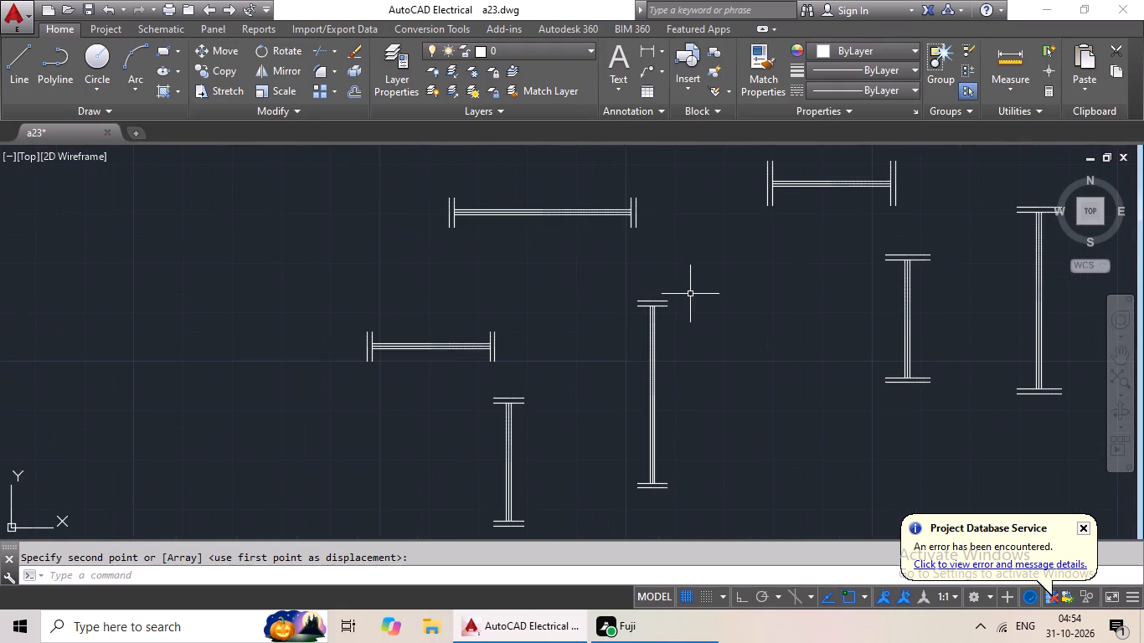
scroll(690, 297, "up", 1)
scroll(704, 303, "down", 2)
left_click_drag(709, 285, 639, 466)
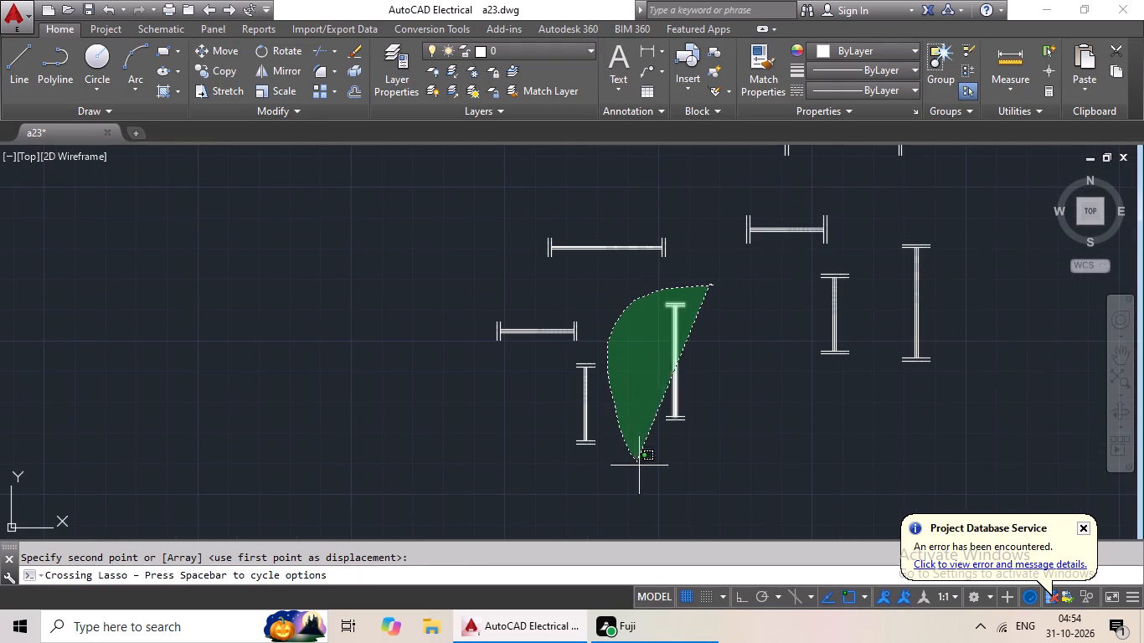
left_click_drag(639, 466, 761, 445)
left_click(201, 72)
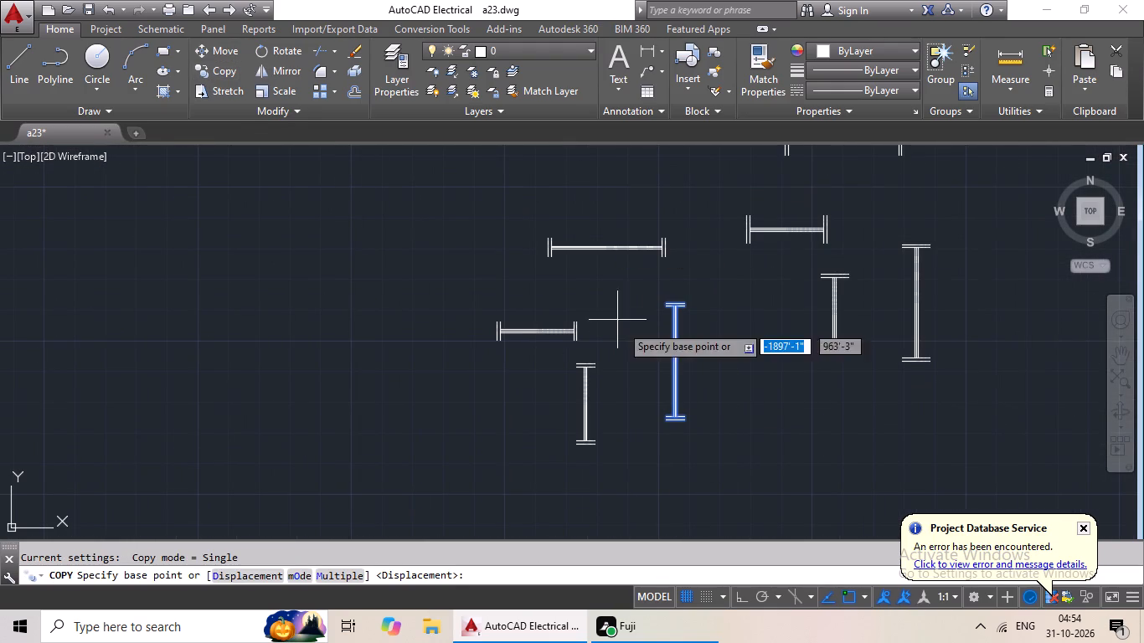
scroll(675, 367, "up", 3)
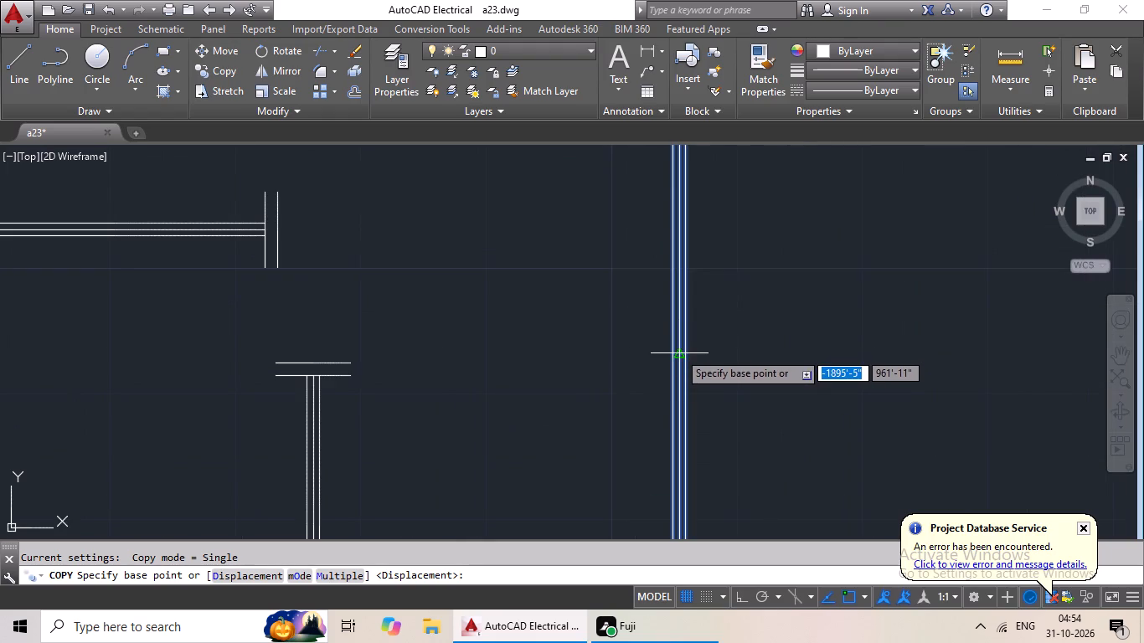
left_click_drag(678, 353, 640, 367)
scroll(353, 391, "down", 3)
middle_click_drag(351, 391, 652, 264)
scroll(124, 409, "down", 1)
middle_click_drag(142, 413, 461, 339)
scroll(224, 415, "down", 1)
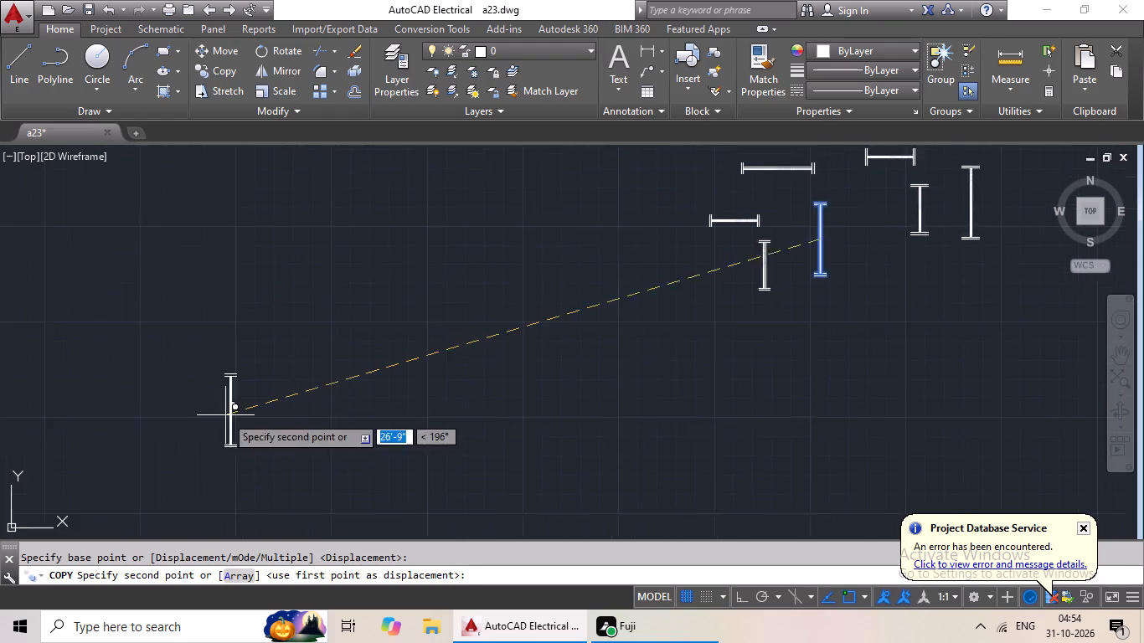
middle_click_drag(226, 415, 585, 332)
scroll(506, 352, "down", 2)
middle_click_drag(473, 374, 625, 324)
scroll(450, 355, "up", 2)
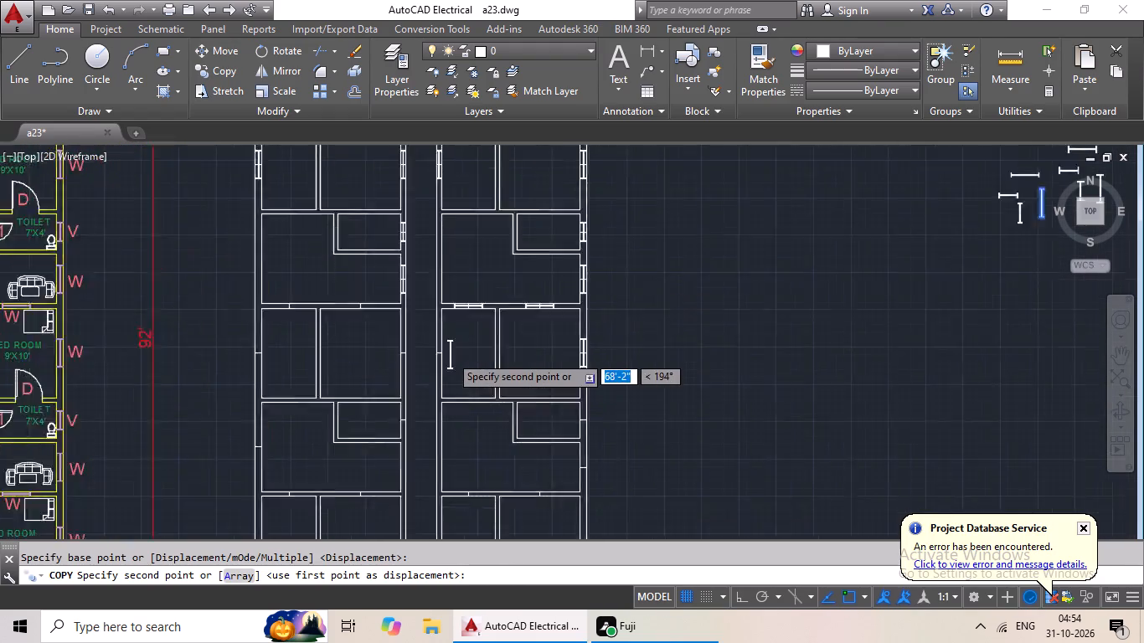
scroll(450, 355, "up", 3)
left_click(364, 351)
Copy the horizontal 3' window symbol with shorter end lines by its midpoint onto the marker between the second unit's hall and third unit's wide room, west of the corridor.
scroll(517, 338, "down", 3)
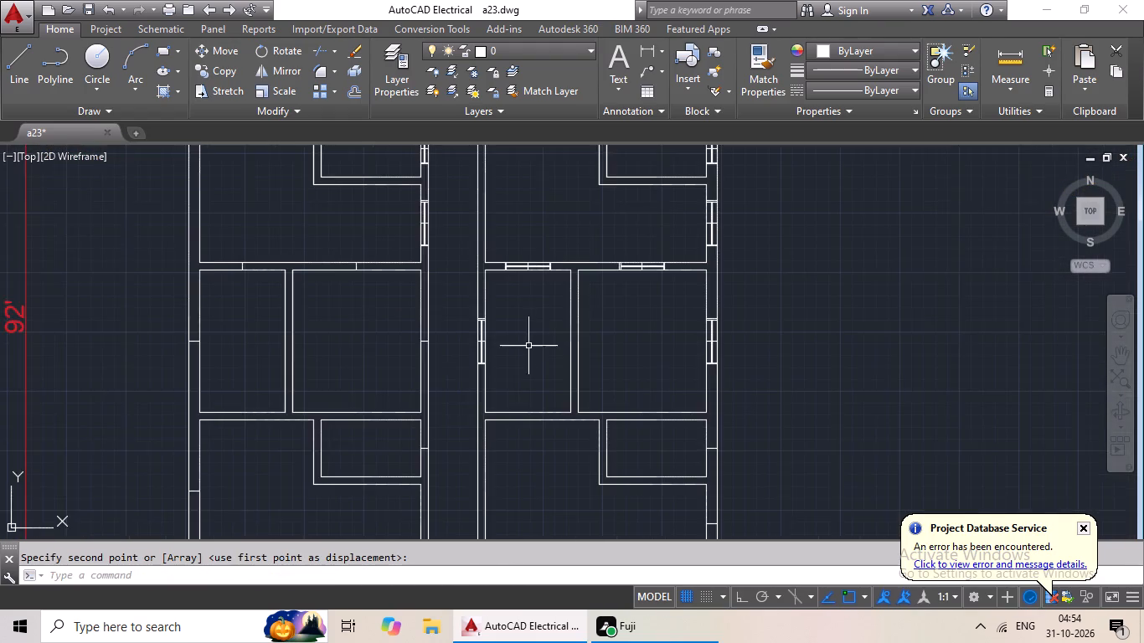
middle_click_drag(535, 350, 499, 354)
middle_click_drag(584, 394, 526, 404)
scroll(716, 347, "down", 2)
middle_click_drag(749, 342, 649, 373)
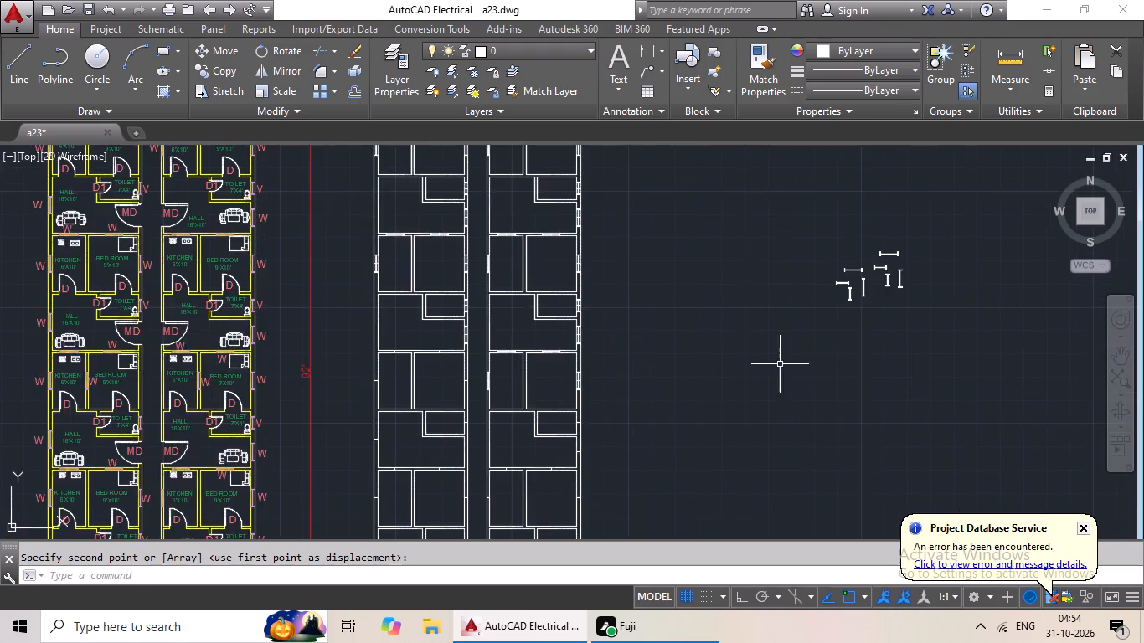
middle_click_drag(796, 365, 644, 401)
middle_click_drag(762, 363, 698, 402)
scroll(667, 329, "up", 4)
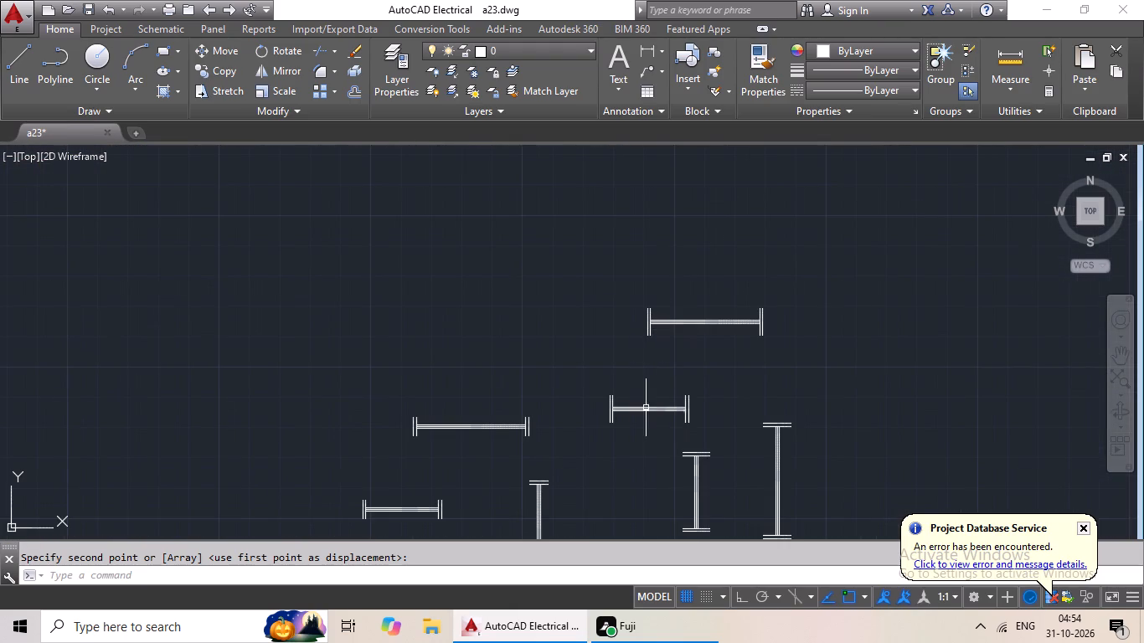
scroll(426, 432, "up", 3)
left_click_drag(455, 301, 343, 445)
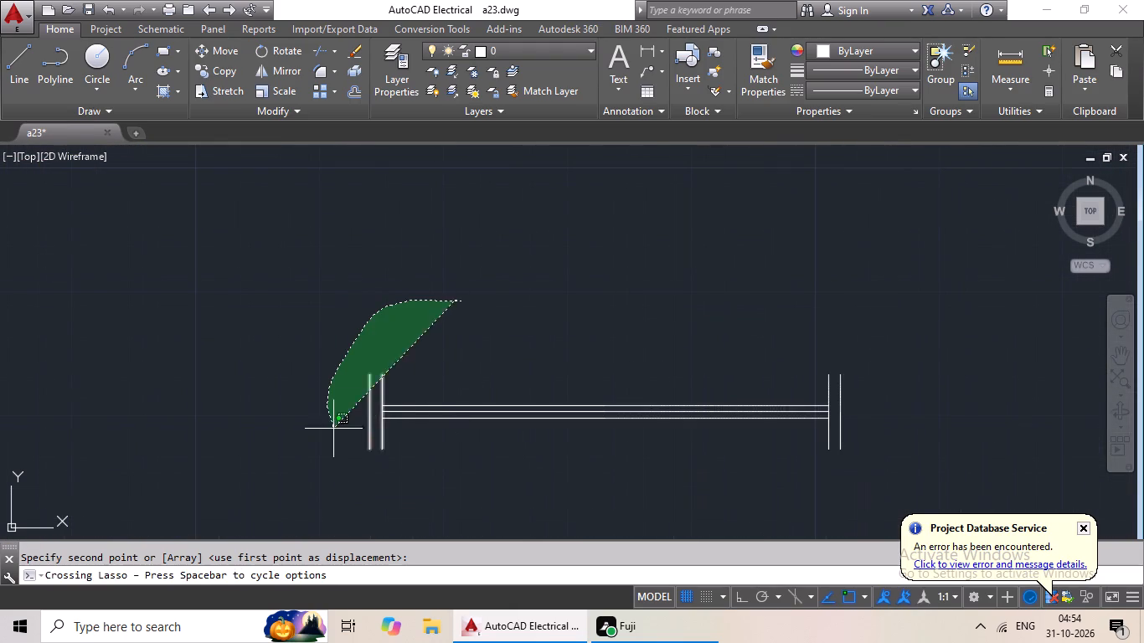
left_click_drag(343, 445, 934, 324)
left_click(225, 73)
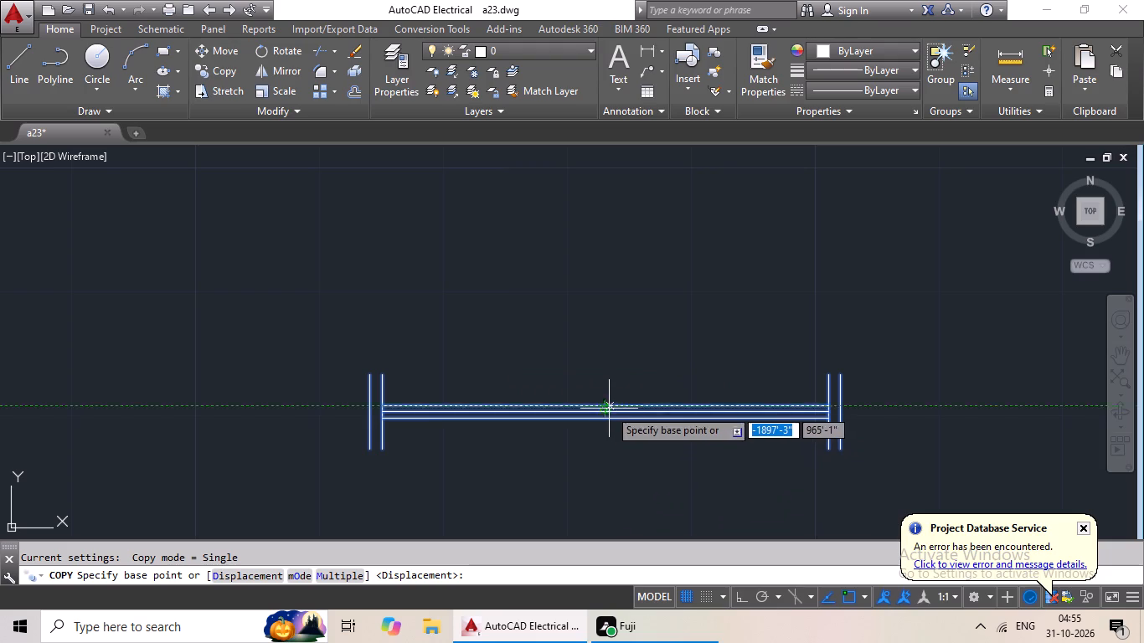
scroll(605, 411, "up", 2)
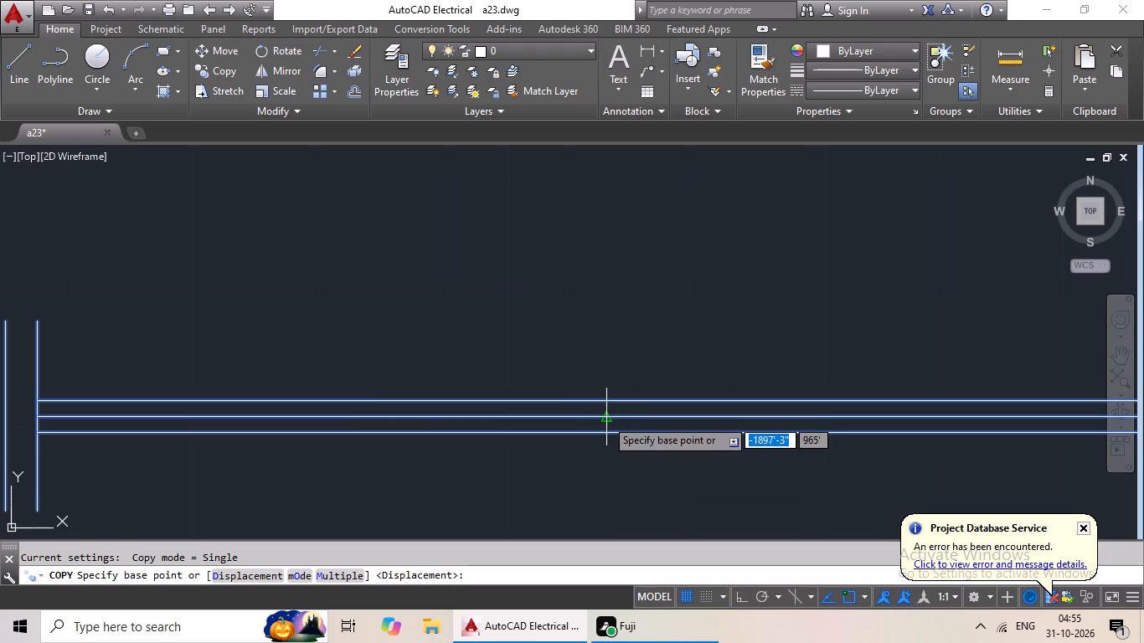
left_click_drag(605, 419, 590, 419)
scroll(389, 447, "down", 4)
middle_click_drag(349, 460, 688, 218)
scroll(549, 311, "down", 2)
middle_click_drag(293, 414, 642, 285)
scroll(191, 451, "down", 1)
middle_click_drag(218, 449, 546, 378)
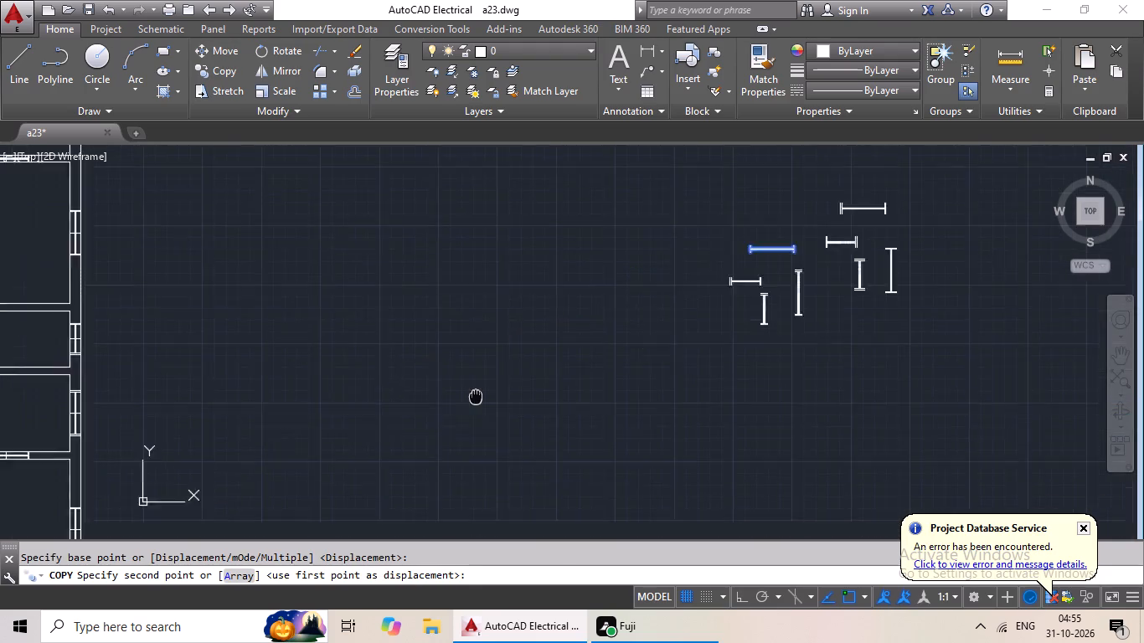
middle_click_drag(546, 378, 619, 348)
scroll(405, 399, "down", 1)
middle_click_drag(420, 401, 631, 358)
middle_click_drag(365, 364, 482, 362)
scroll(473, 352, "up", 5)
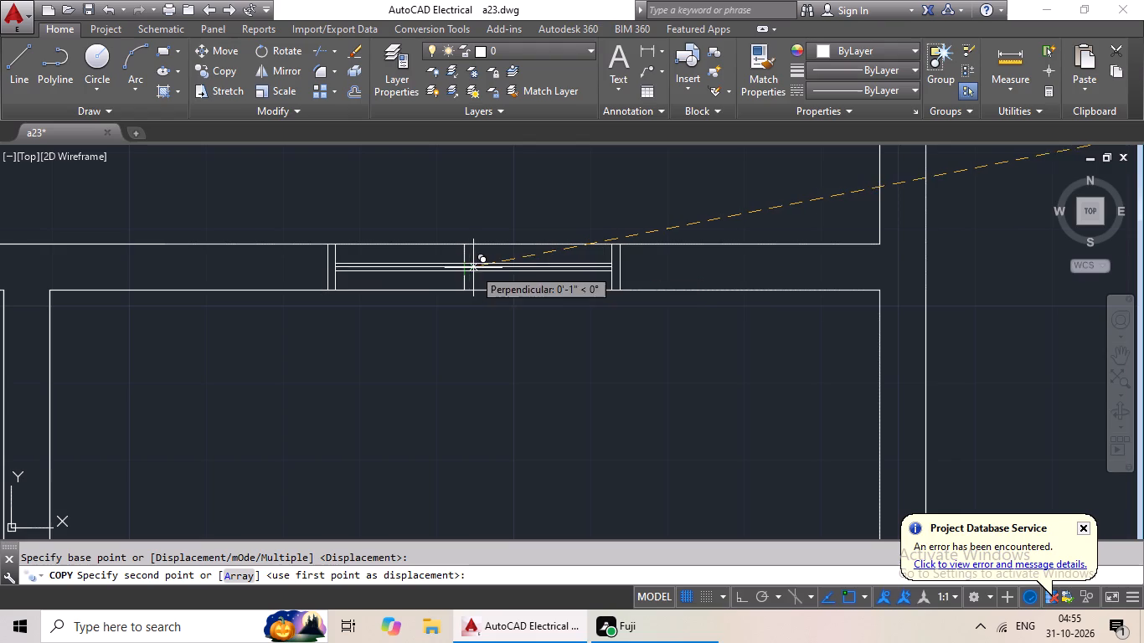
left_click(463, 268)
Copy the horizontal 3' window symbol with shorter end lines by its midpoint onto the marker between the second unit's hall and third unit's narrow room, west of the corridor.
scroll(569, 315, "down", 4)
middle_click_drag(628, 383, 501, 385)
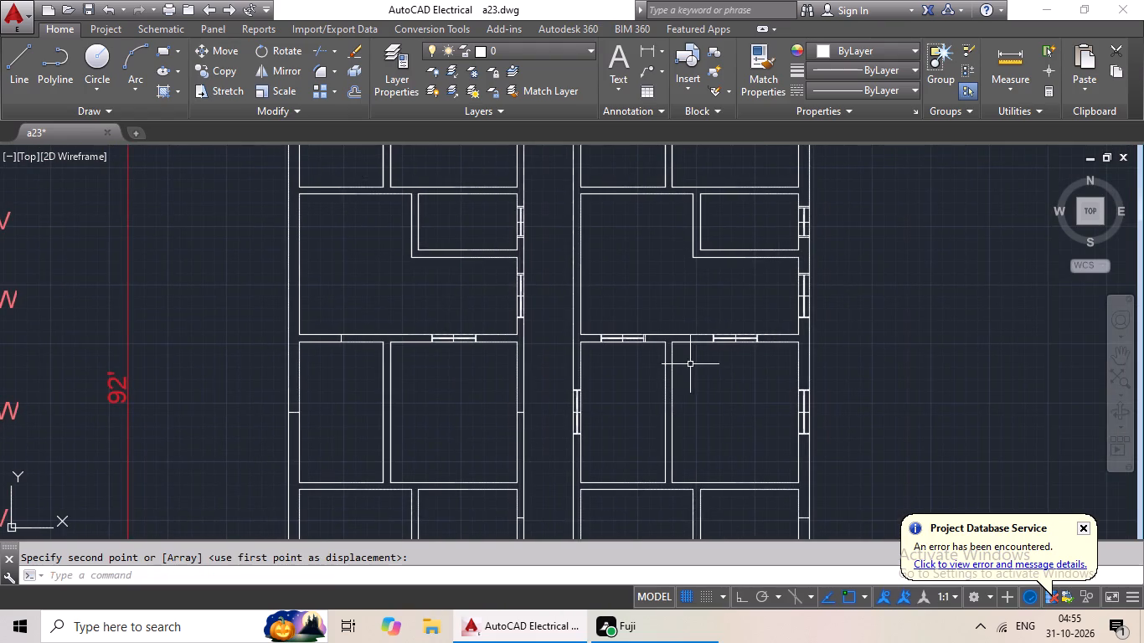
middle_click_drag(860, 344, 657, 362)
middle_click_drag(833, 327, 714, 352)
middle_click_drag(803, 311, 639, 394)
middle_click_drag(822, 334, 575, 394)
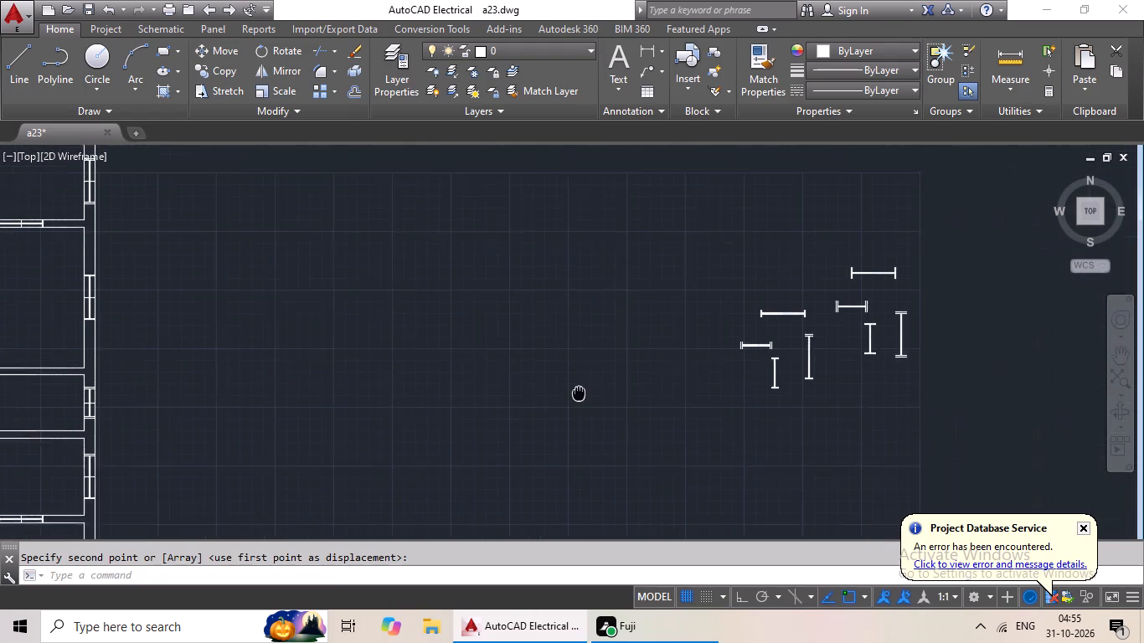
middle_click_drag(875, 349, 808, 390)
scroll(672, 363, "up", 4)
left_click_drag(771, 292, 662, 344)
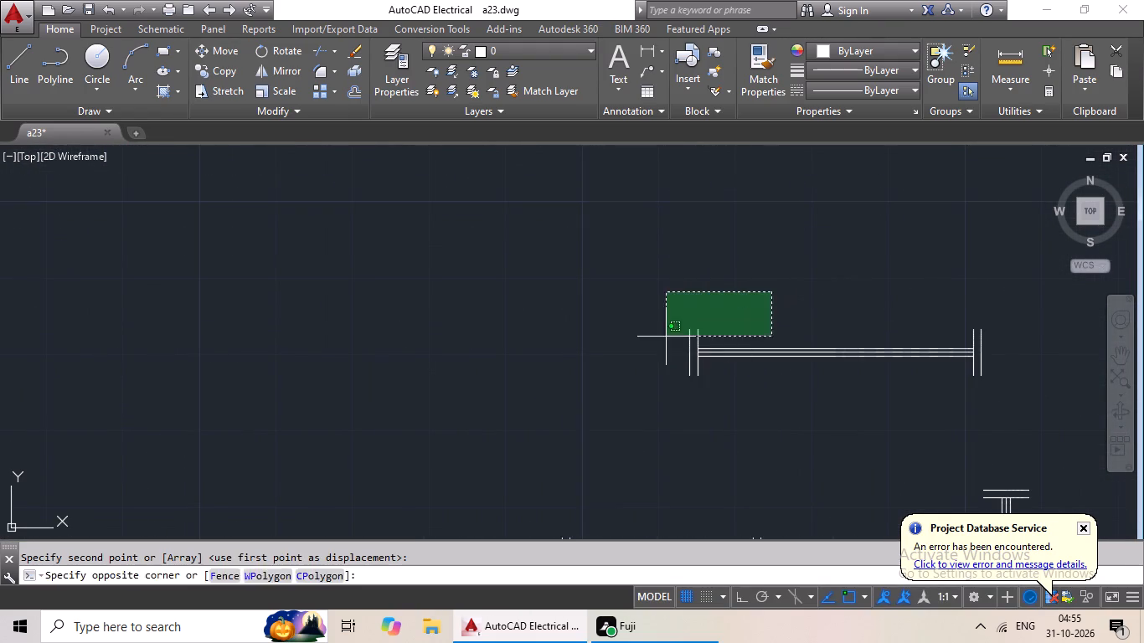
left_click_drag(662, 344, 1035, 347)
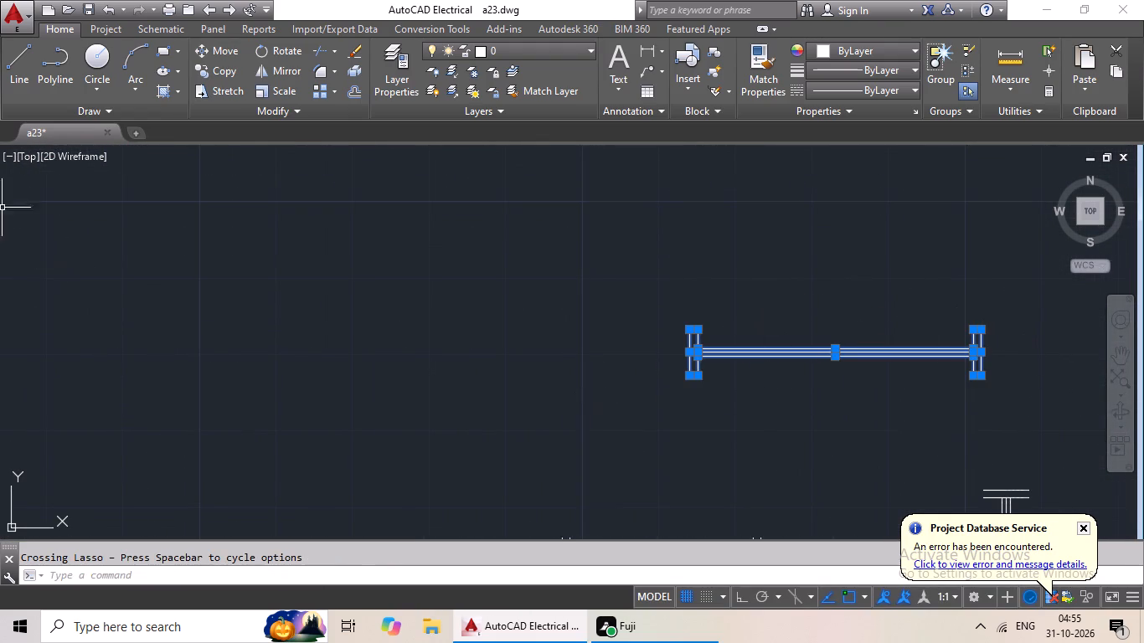
left_click(223, 69)
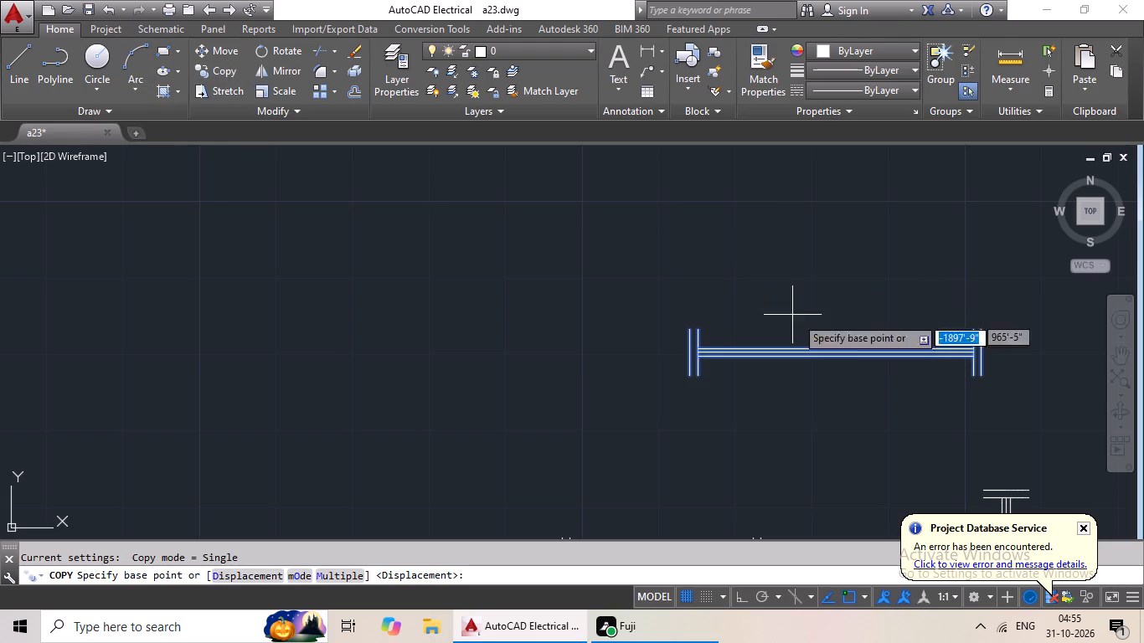
middle_click_drag(985, 415, 694, 414)
scroll(503, 348, "up", 3)
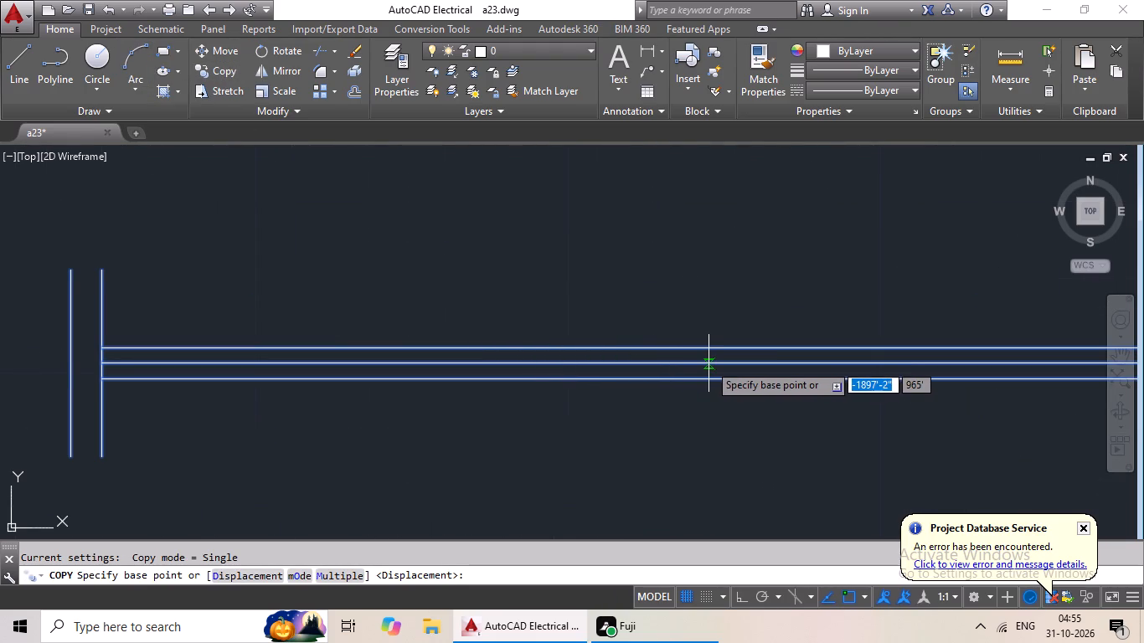
scroll(790, 361, "down", 1)
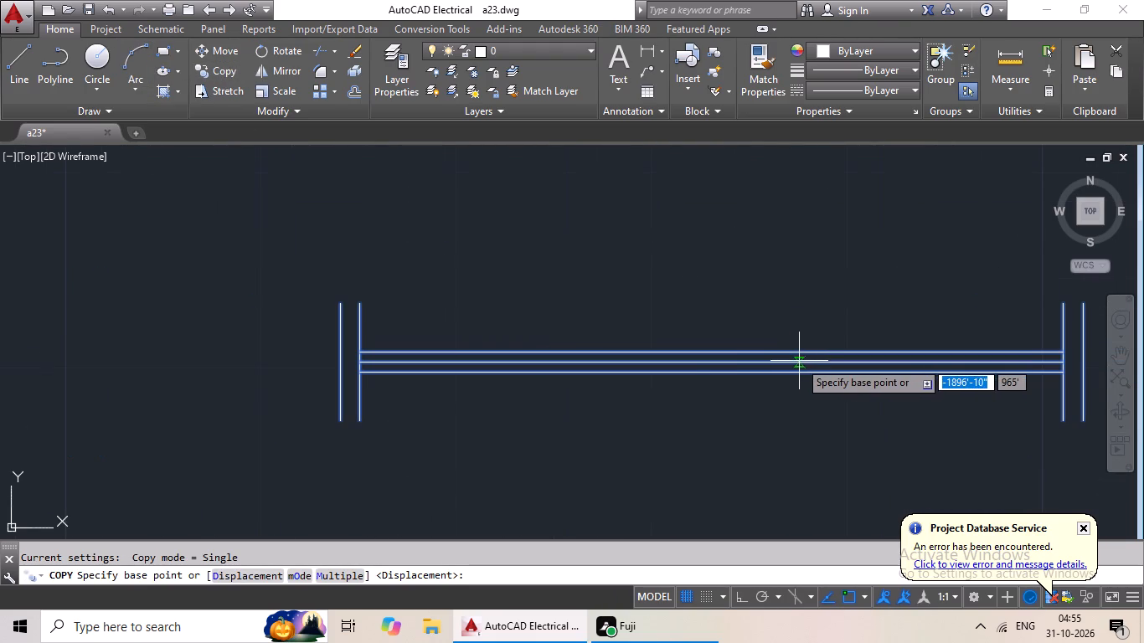
left_click_drag(711, 360, 586, 386)
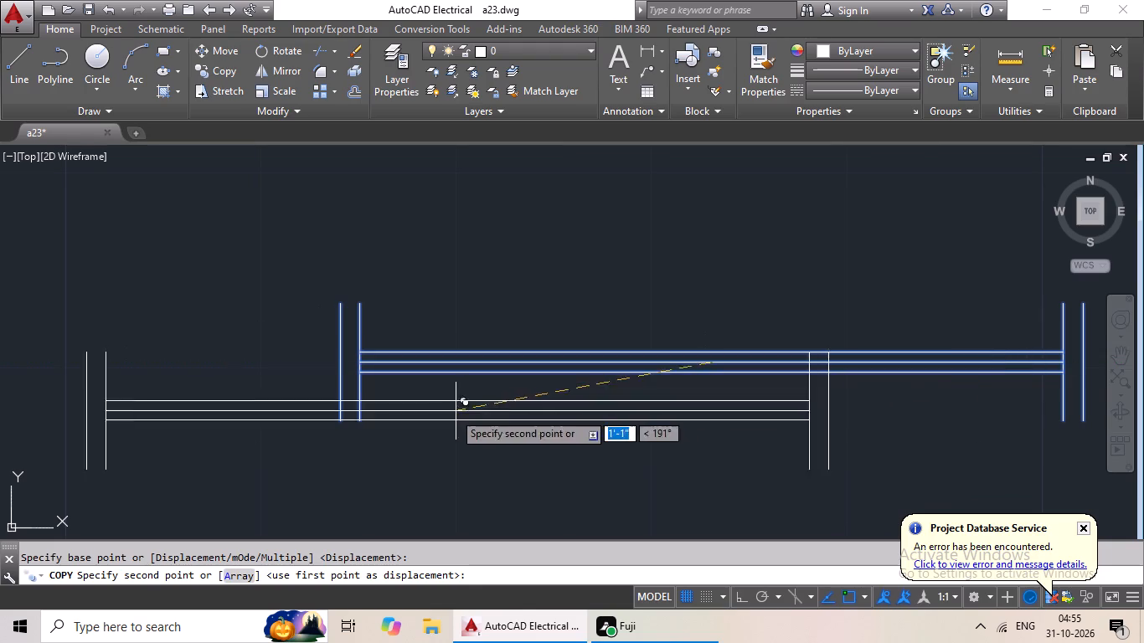
scroll(447, 415, "down", 4)
middle_click_drag(414, 431, 580, 291)
scroll(566, 314, "down", 3)
middle_click_drag(502, 352, 673, 218)
middle_click_drag(687, 213, 694, 210)
scroll(611, 283, "down", 2)
middle_click_drag(588, 309, 744, 266)
scroll(580, 260, "up", 4)
middle_click_drag(537, 263, 537, 347)
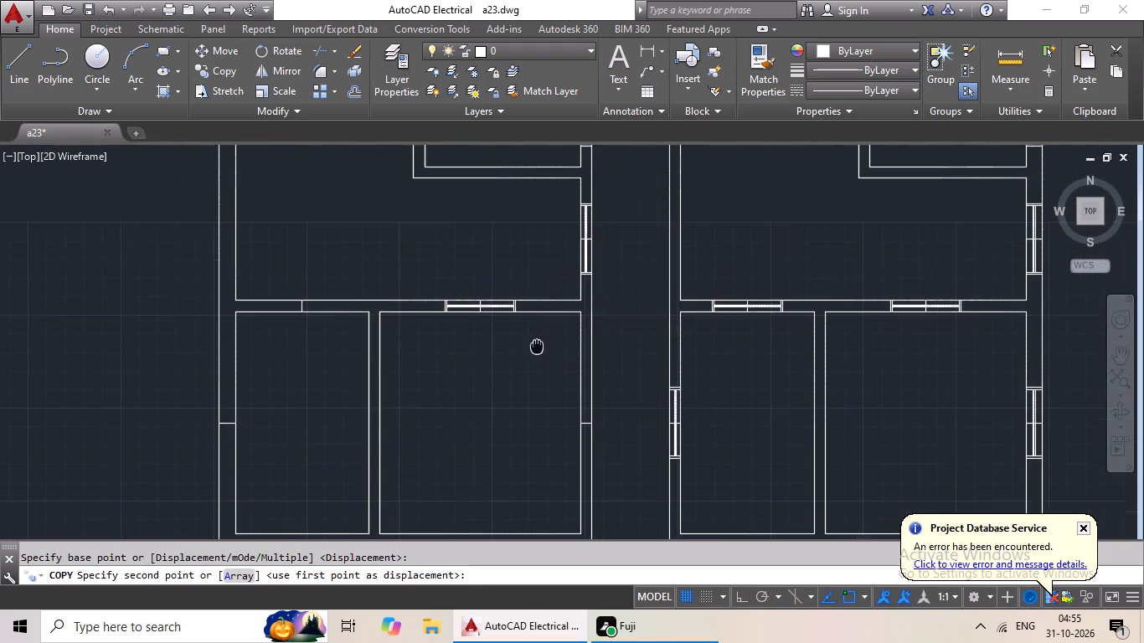
middle_click_drag(537, 347, 537, 348)
scroll(314, 309, "up", 3)
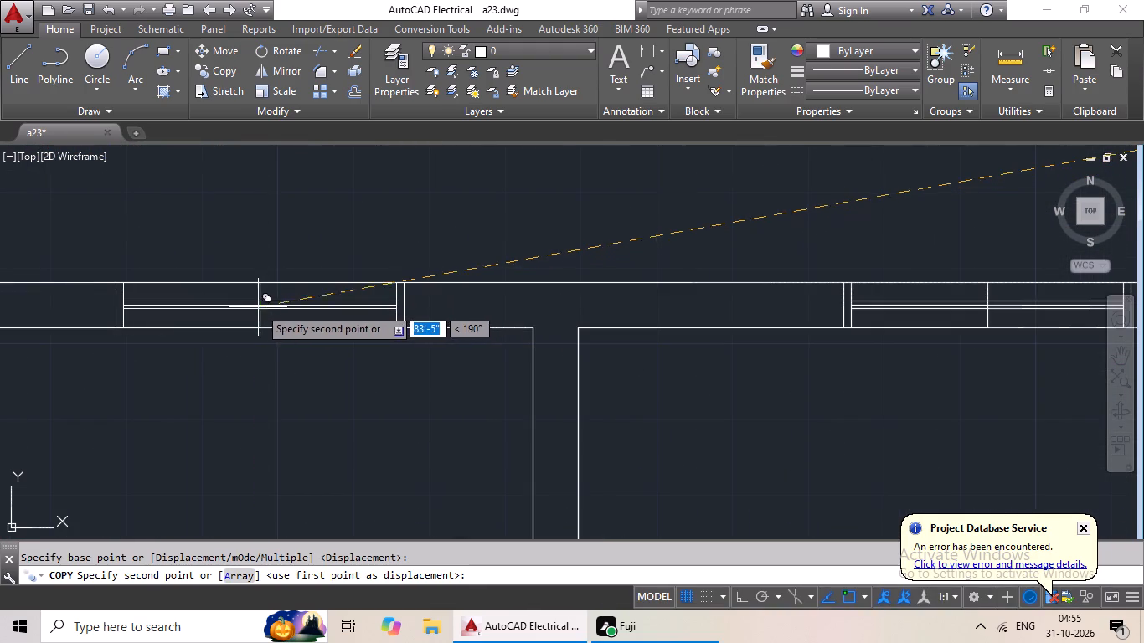
left_click(263, 306)
scroll(461, 349, "down", 4)
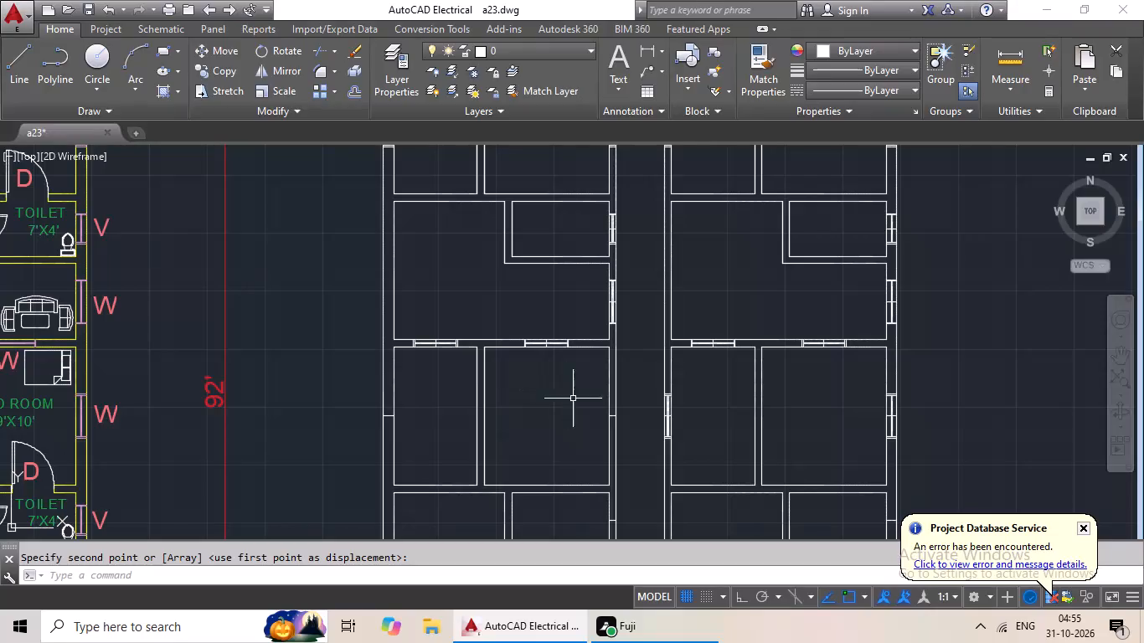
Copy the vertical 3' window symbol with shorter end lines by its midpoint onto the corridor-side wall marker of the third unit's wide room, west of the corridor.
middle_click_drag(573, 399, 418, 341)
middle_click_drag(652, 362, 514, 350)
middle_click_drag(920, 326, 633, 378)
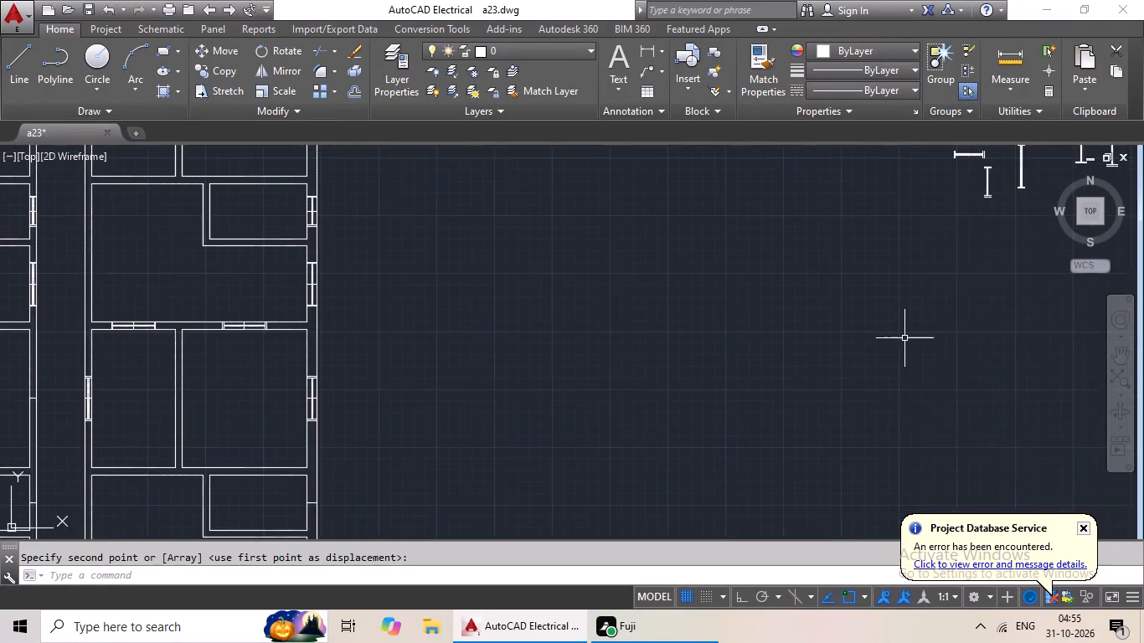
middle_click_drag(896, 338, 654, 388)
middle_click_drag(782, 299, 634, 399)
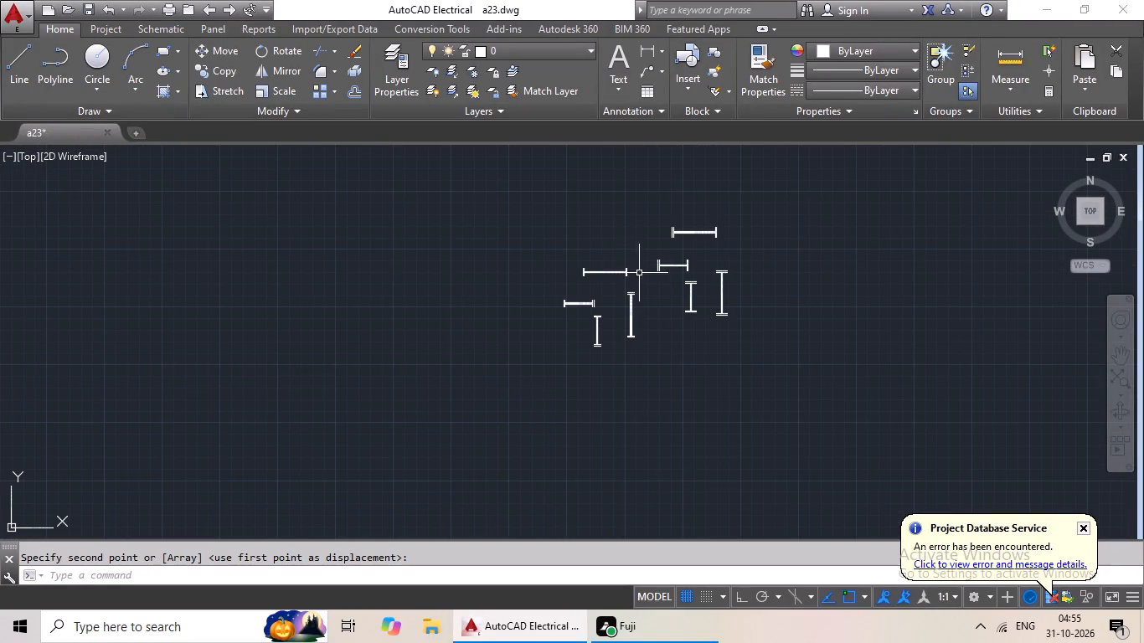
scroll(638, 289, "up", 3)
left_click_drag(669, 277, 621, 492)
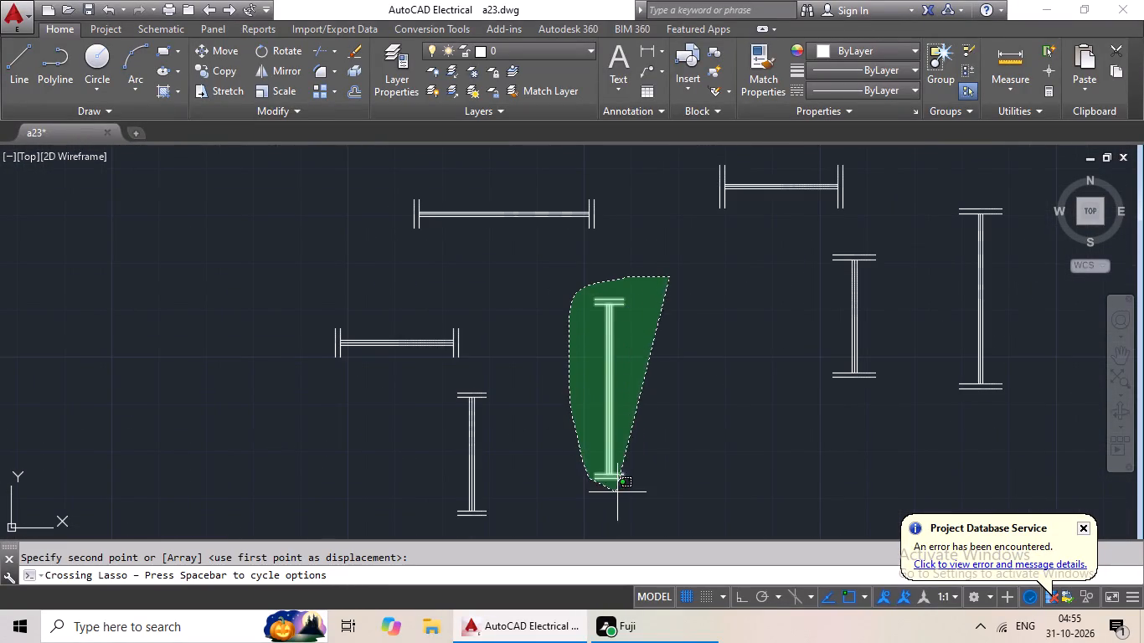
left_click_drag(621, 492, 647, 475)
left_click(209, 71)
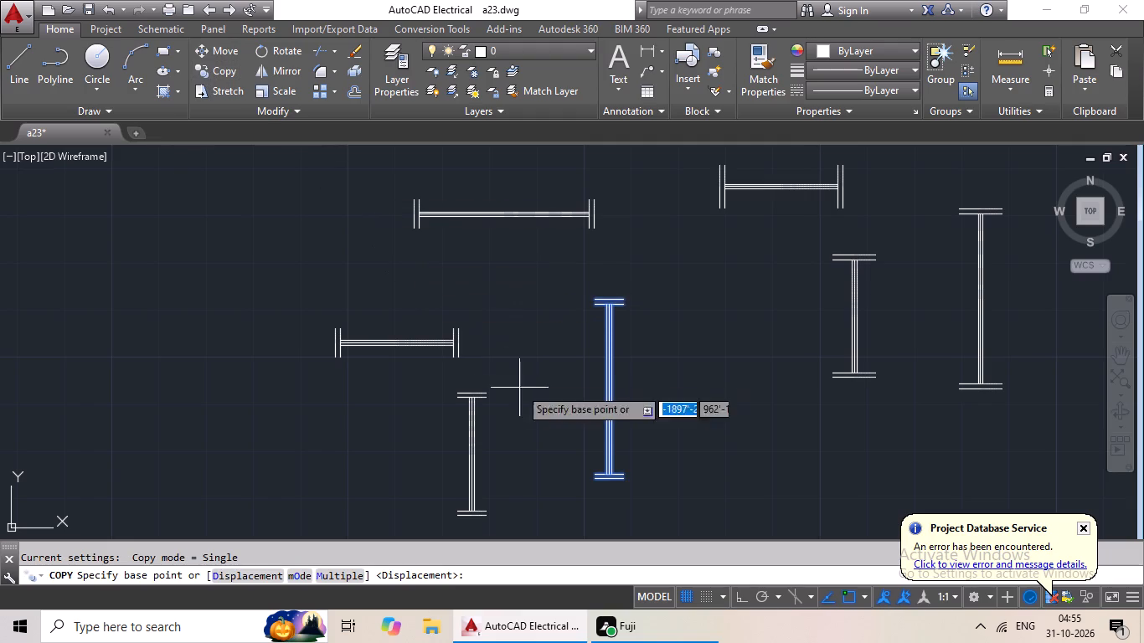
scroll(615, 403, "up", 2)
left_click_drag(602, 373, 591, 373)
scroll(403, 399, "down", 2)
middle_click_drag(401, 399, 571, 277)
scroll(354, 394, "down", 2)
middle_click_drag(337, 416, 604, 271)
scroll(454, 363, "down", 2)
middle_click_drag(394, 404, 569, 284)
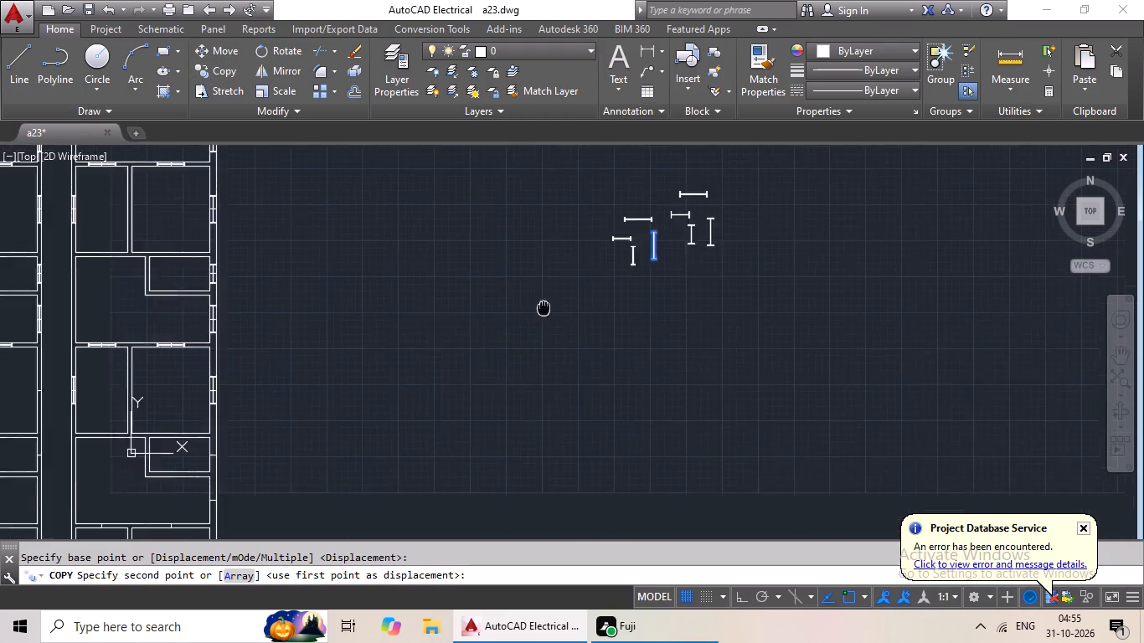
middle_click_drag(416, 360, 547, 272)
middle_click_drag(496, 331, 569, 287)
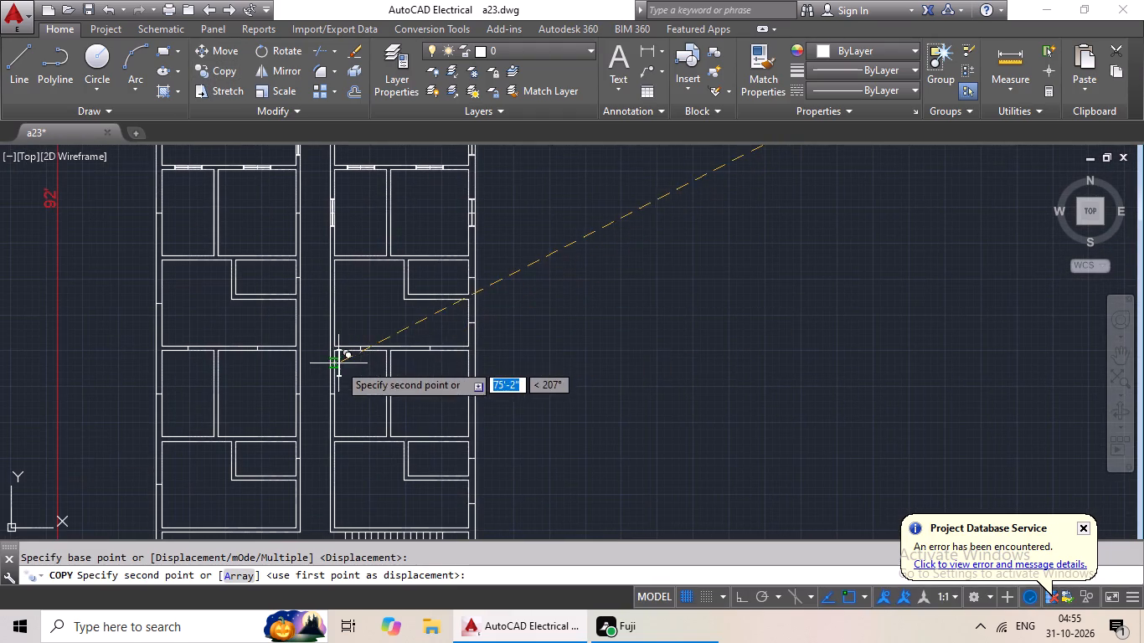
middle_click_drag(318, 331, 353, 429)
scroll(338, 315, "up", 3)
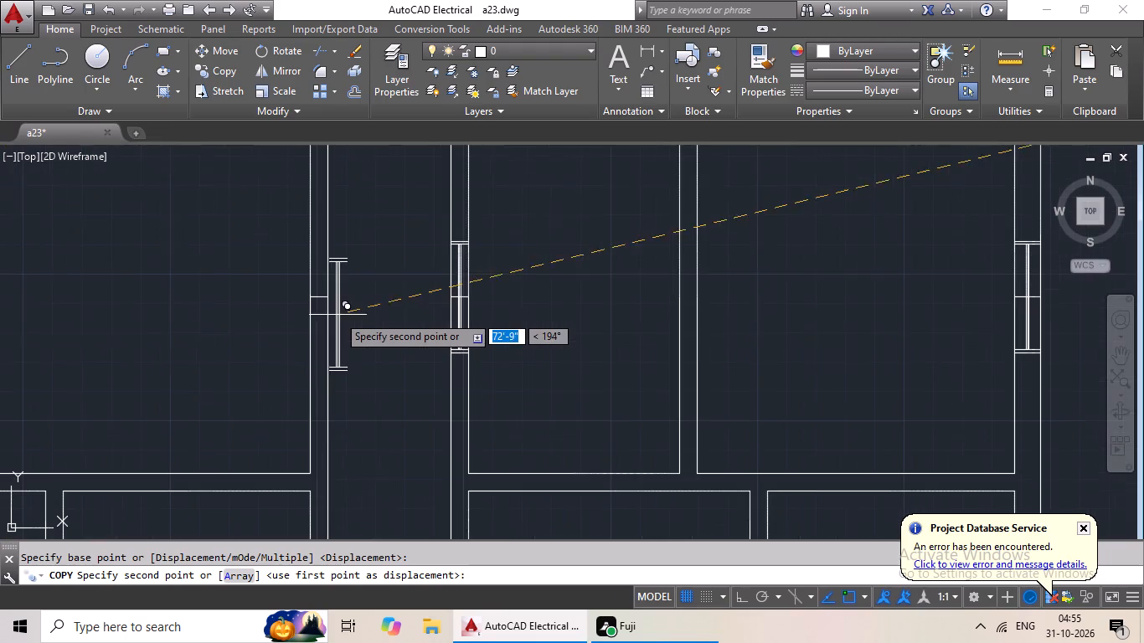
left_click(320, 296)
Copy the vertical 3' window symbol with shorter end lines by its midpoint onto the corridor-side wall marker of the fourth unit's narrow room, east of the corridor.
scroll(487, 292, "down", 3)
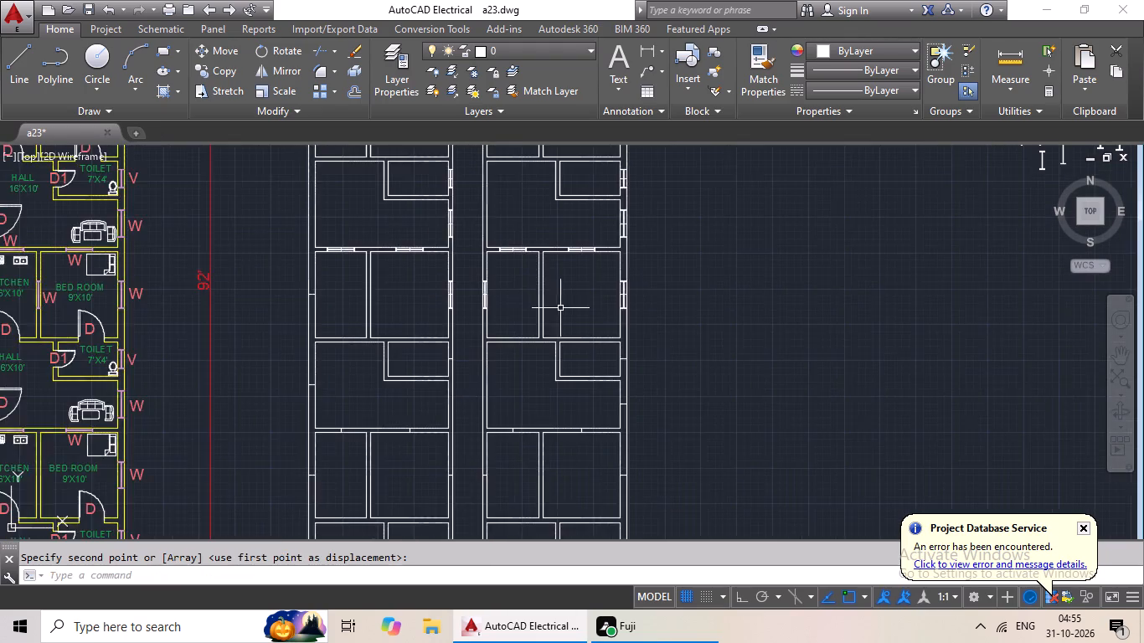
middle_click_drag(561, 308, 405, 319)
middle_click_drag(791, 311, 632, 384)
middle_click_drag(760, 294, 686, 359)
scroll(698, 284, "up", 3)
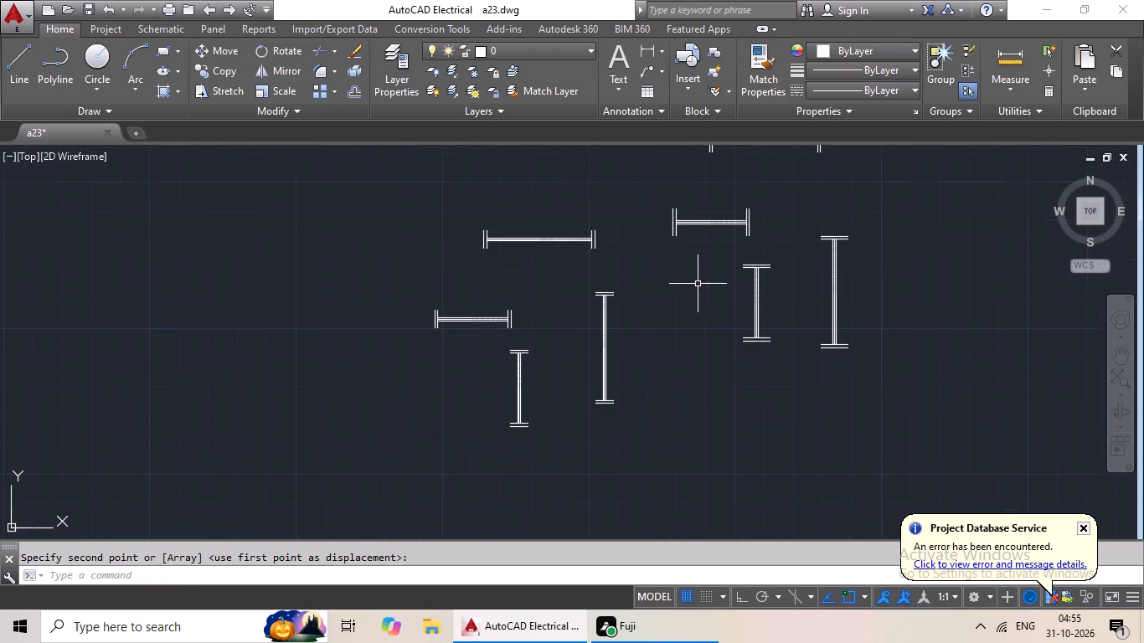
left_click_drag(657, 284, 716, 445)
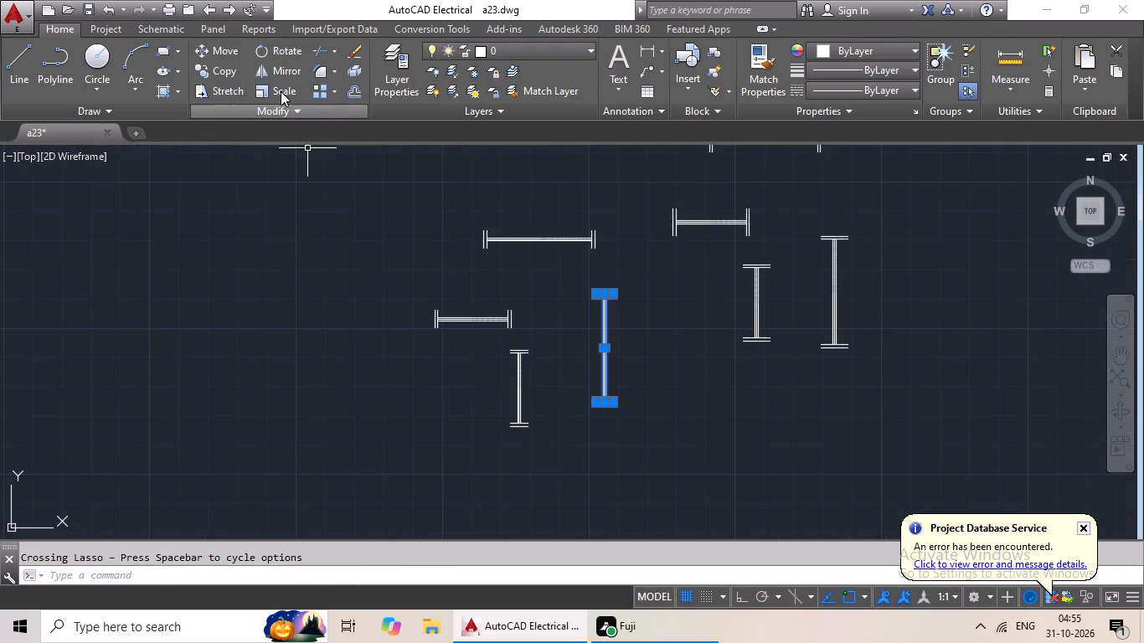
left_click(227, 65)
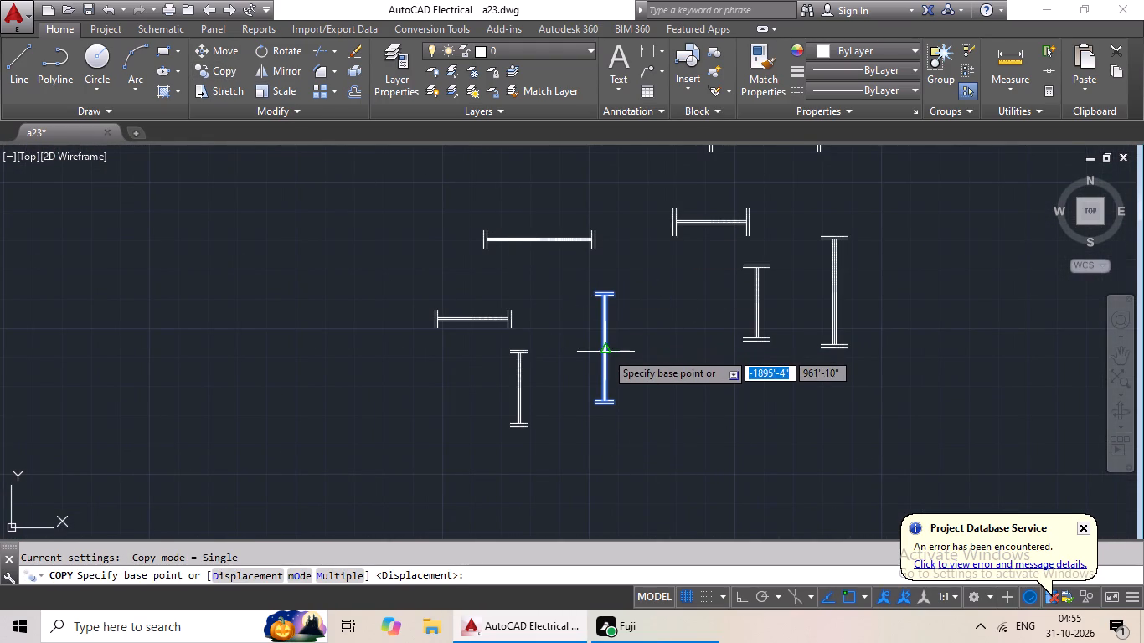
scroll(605, 352, "up", 2)
left_click_drag(605, 346, 554, 365)
scroll(338, 410, "down", 1)
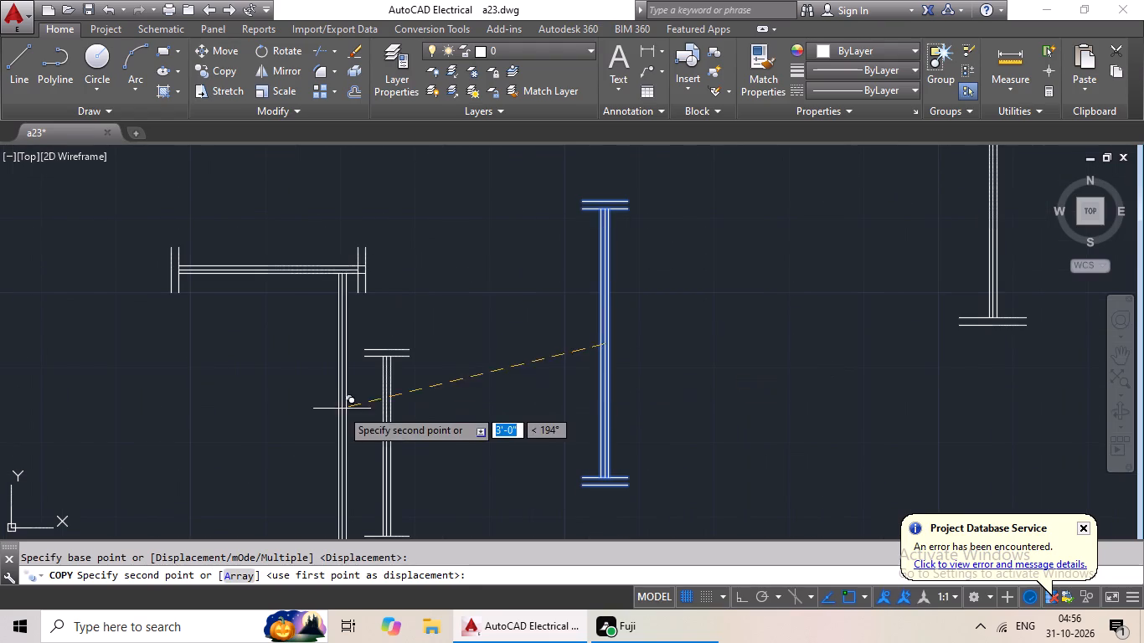
scroll(341, 409, "down", 1)
middle_click_drag(327, 418, 620, 292)
scroll(394, 357, "down", 2)
middle_click_drag(383, 346, 611, 228)
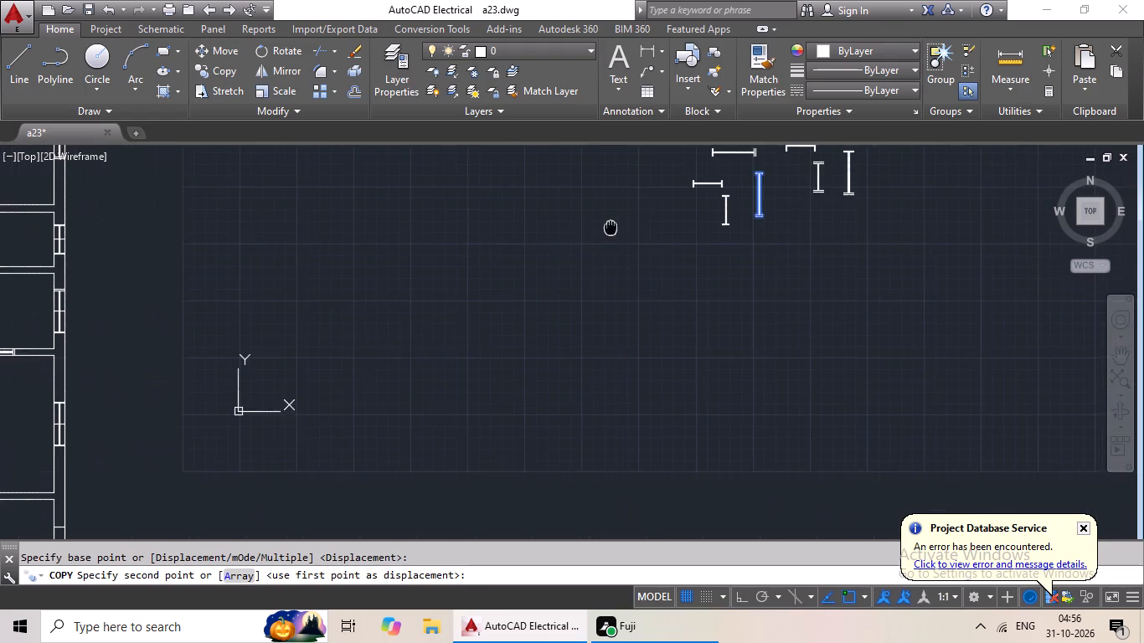
middle_click_drag(232, 319, 456, 237)
scroll(456, 239, "down", 1)
middle_click_drag(444, 275, 614, 245)
scroll(201, 289, "up", 4)
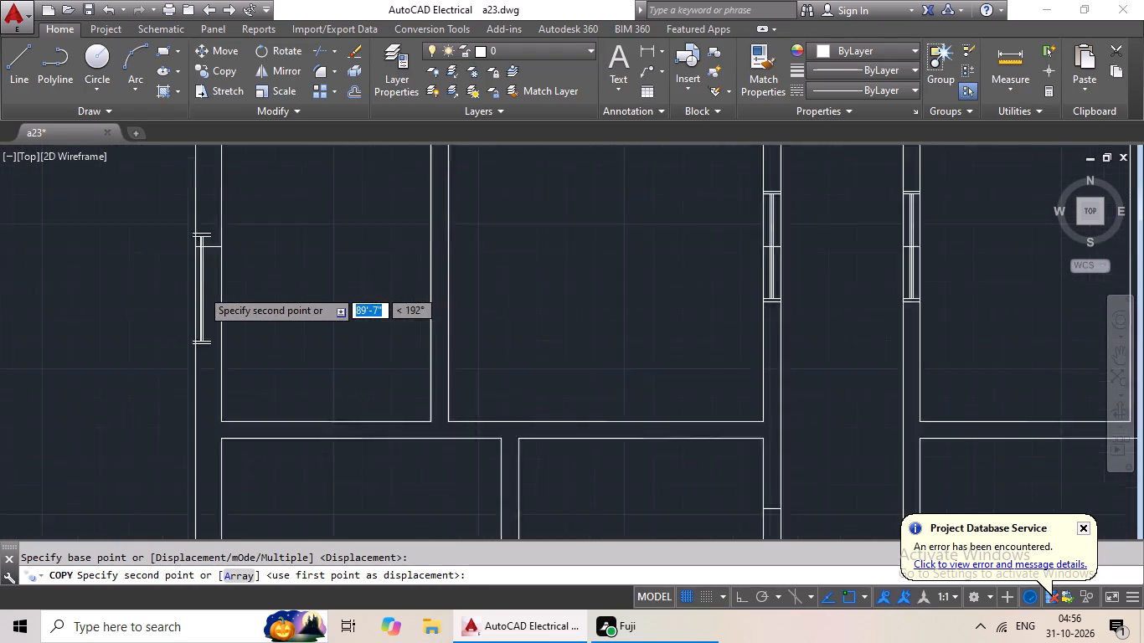
scroll(348, 286, "down", 3)
middle_click_drag(479, 352, 384, 245)
middle_click_drag(702, 383, 696, 343)
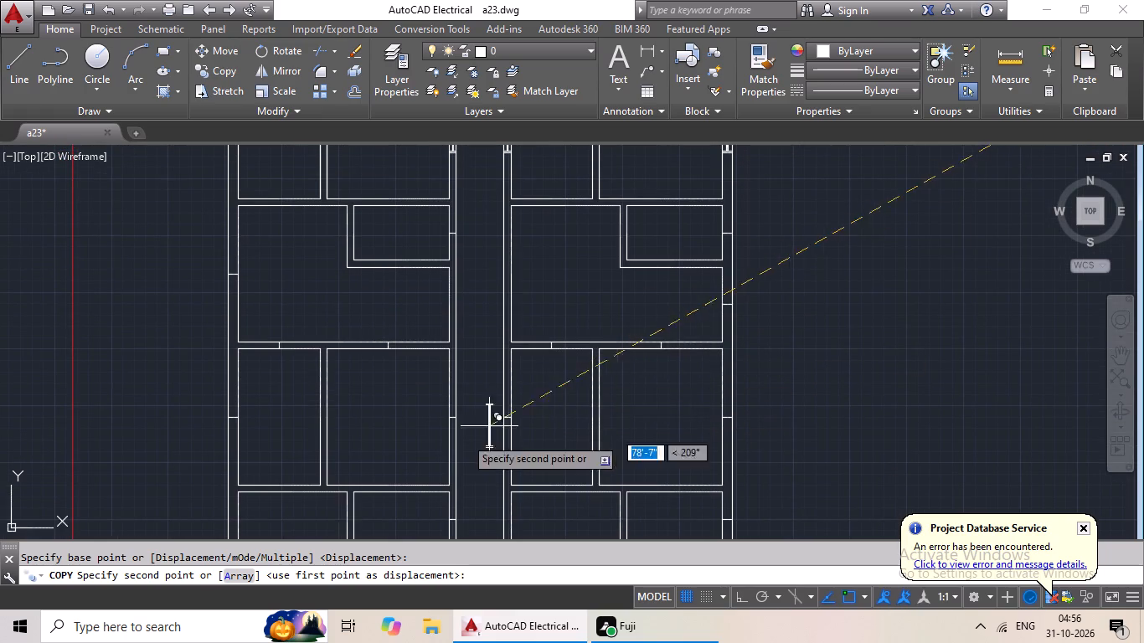
scroll(509, 423, "up", 3)
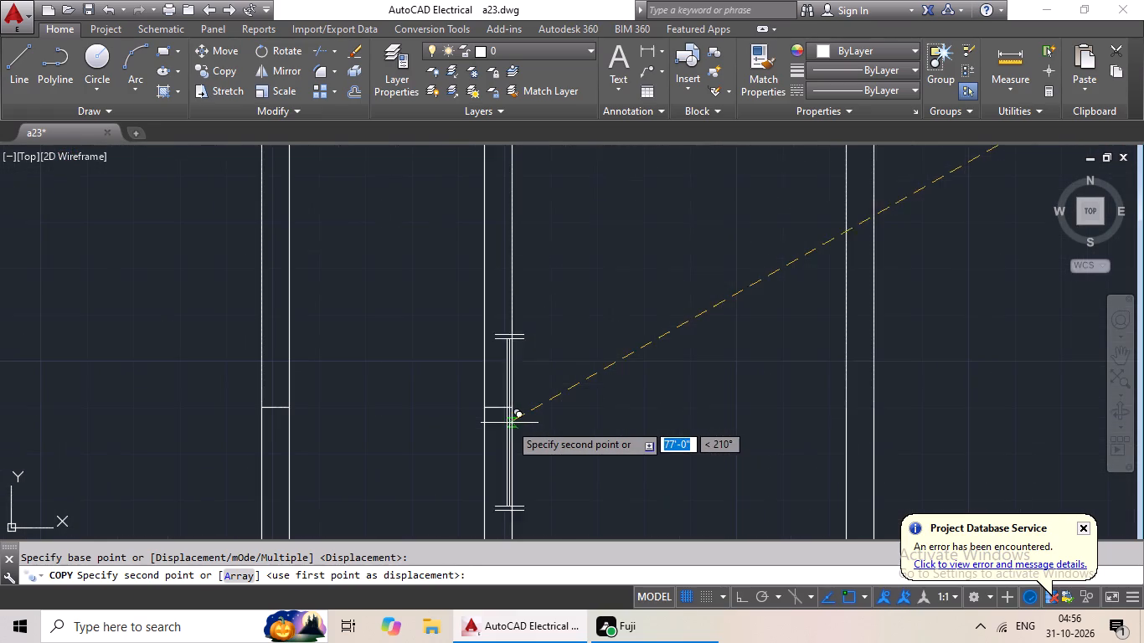
left_click(496, 405)
Copy the vertical 2' window symbol with longer end lines by its midpoint onto the outer-wall marker of the third unit's toilet, east of the corridor.
scroll(597, 380, "down", 2)
middle_click_drag(616, 381, 523, 438)
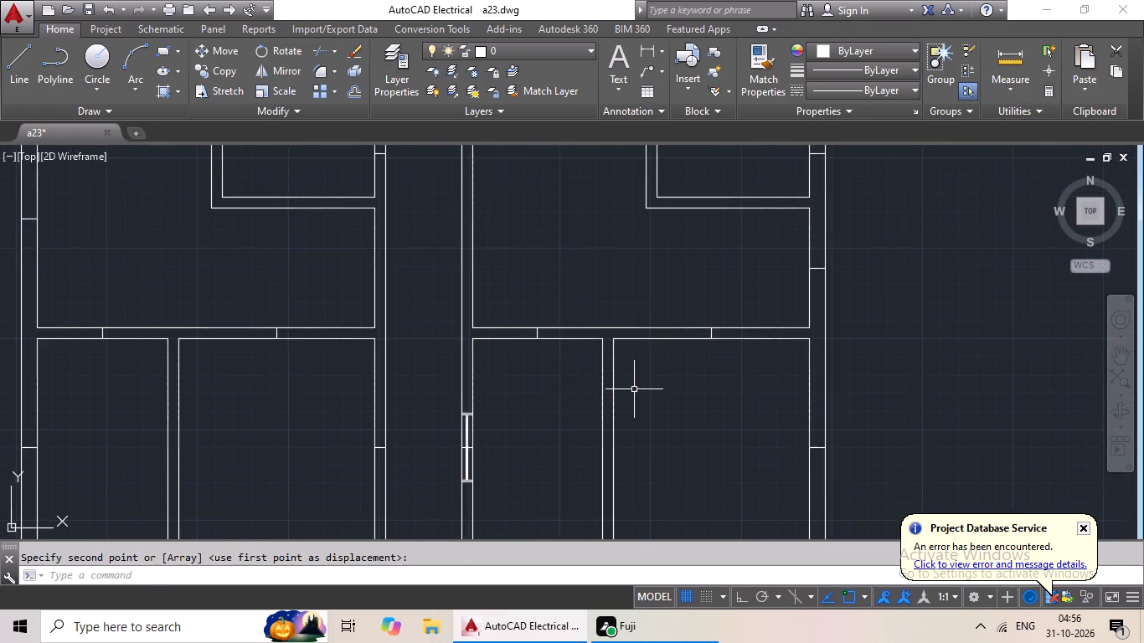
scroll(634, 389, "down", 1)
middle_click_drag(632, 392, 544, 433)
middle_click_drag(632, 368, 467, 410)
middle_click_drag(675, 331, 521, 424)
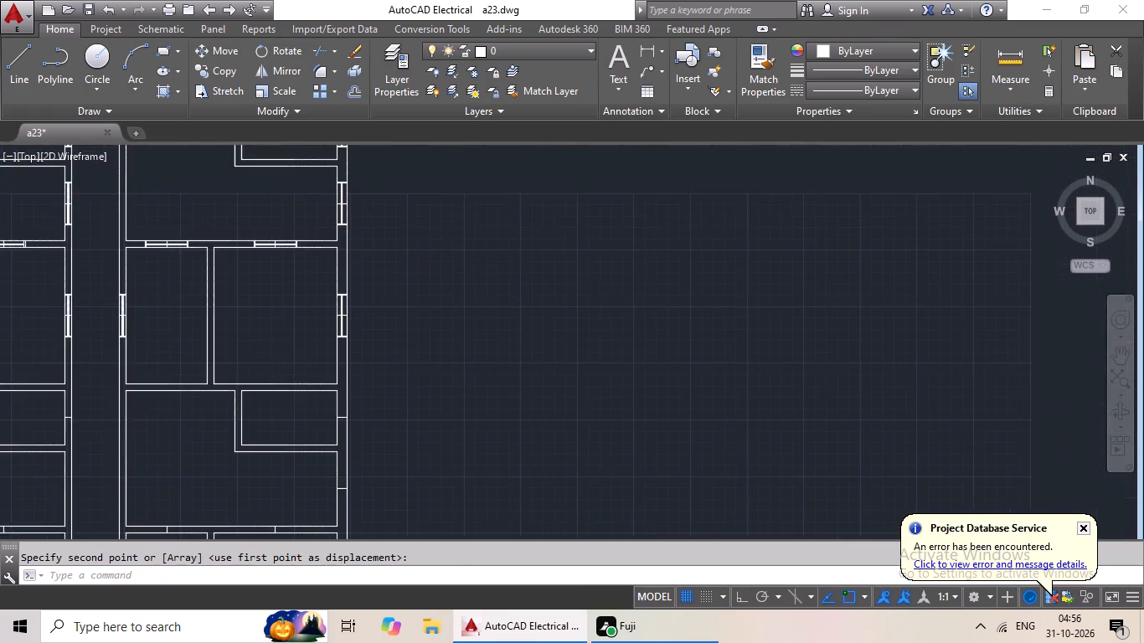
scroll(592, 352, "down", 1)
middle_click_drag(638, 331, 465, 417)
scroll(746, 249, "up", 3)
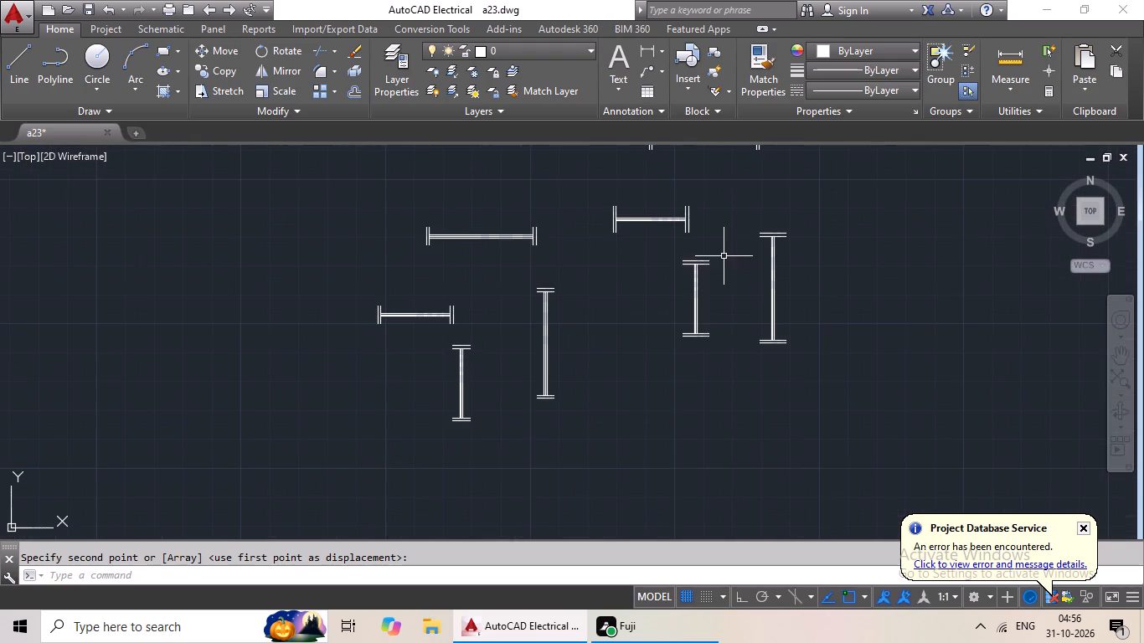
left_click_drag(718, 251, 698, 378)
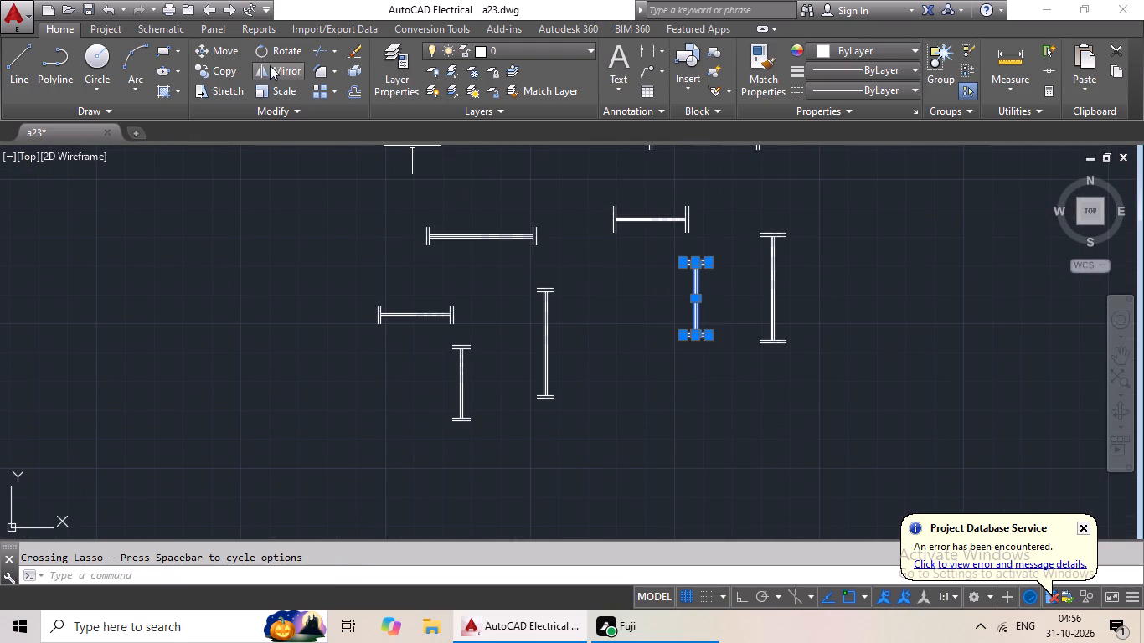
left_click(212, 65)
scroll(672, 290, "up", 4)
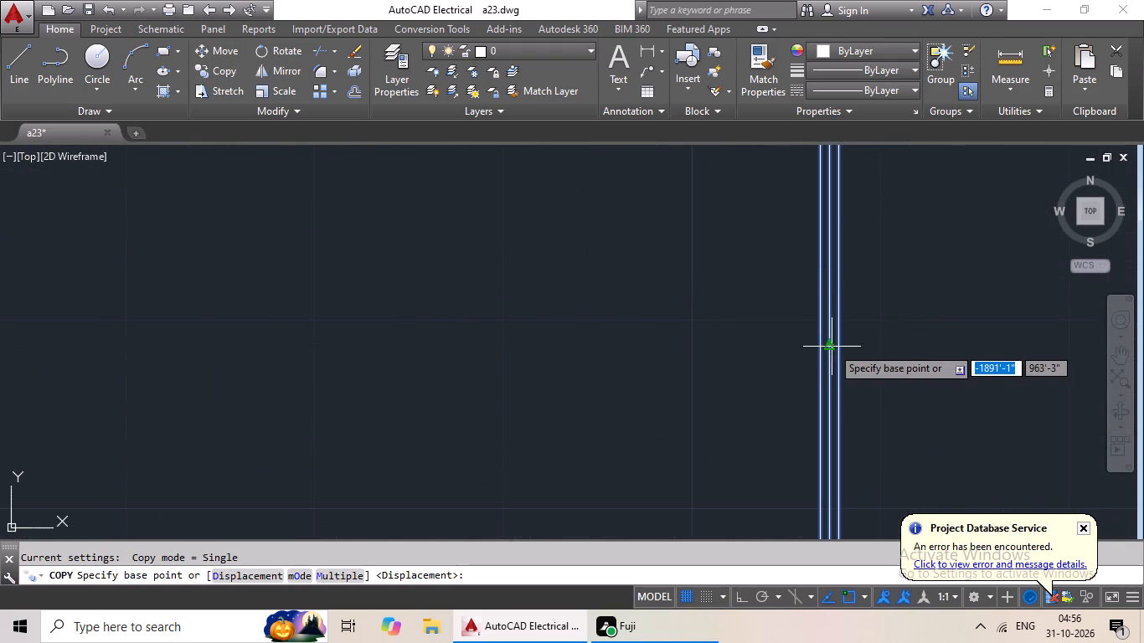
left_click_drag(832, 346, 759, 353)
scroll(415, 406, "down", 4)
middle_click_drag(399, 420, 657, 309)
scroll(226, 426, "down", 2)
middle_click_drag(220, 435, 614, 337)
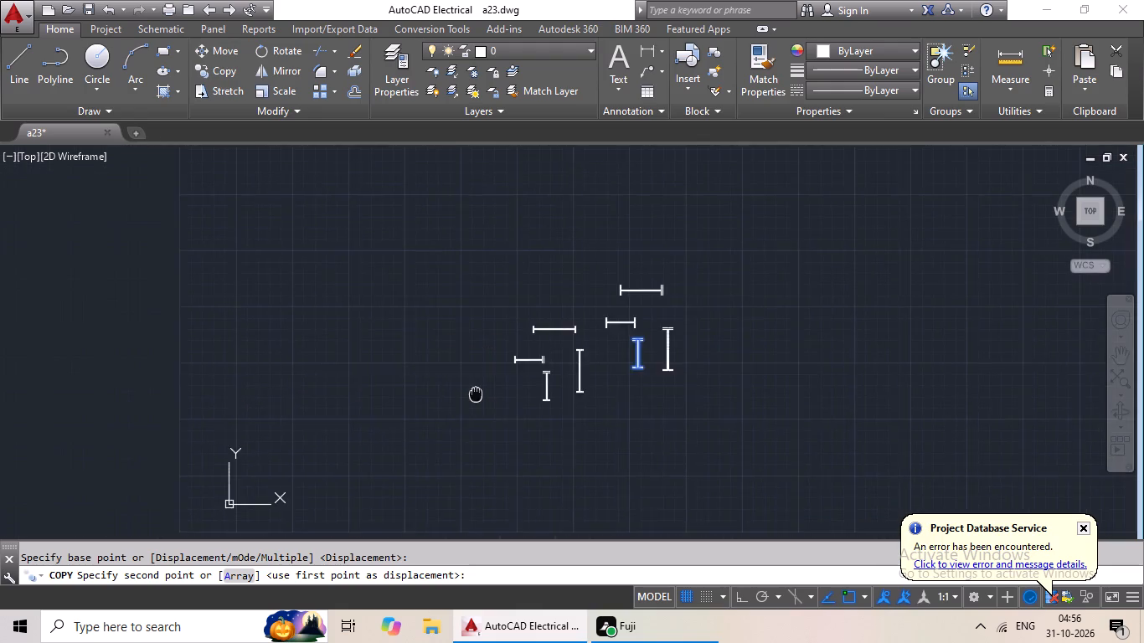
scroll(309, 470, "down", 1)
middle_click_drag(336, 463, 533, 366)
middle_click_drag(497, 404, 676, 333)
middle_click_drag(484, 418, 547, 370)
scroll(601, 352, "up", 2)
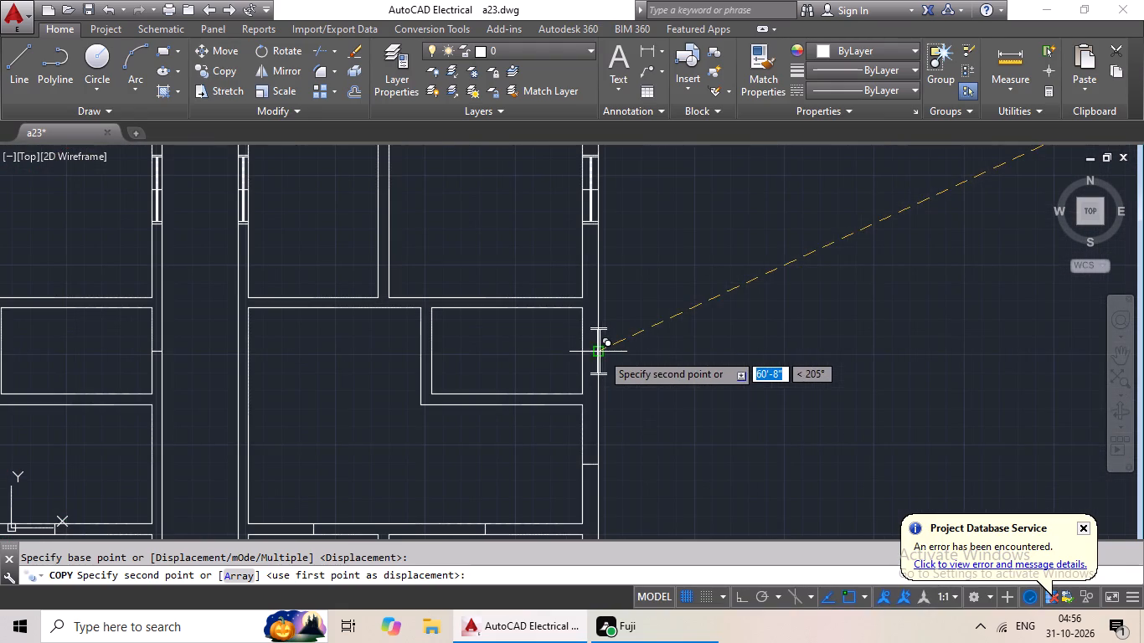
left_click(593, 349)
Copy the vertical 3' window symbol with longer end lines by its midpoint onto the outer-wall marker of the third unit's narrow room, west of the corridor.
scroll(673, 332, "down", 2)
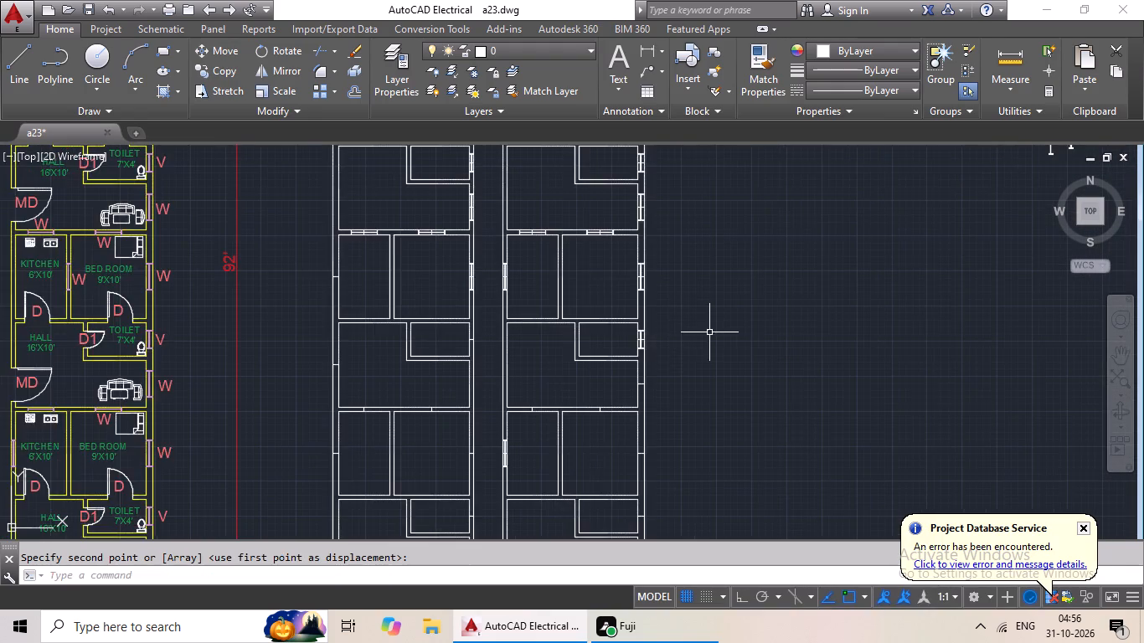
middle_click_drag(693, 339, 630, 378)
middle_click_drag(679, 352, 535, 410)
middle_click_drag(645, 367, 544, 417)
middle_click_drag(714, 363, 618, 412)
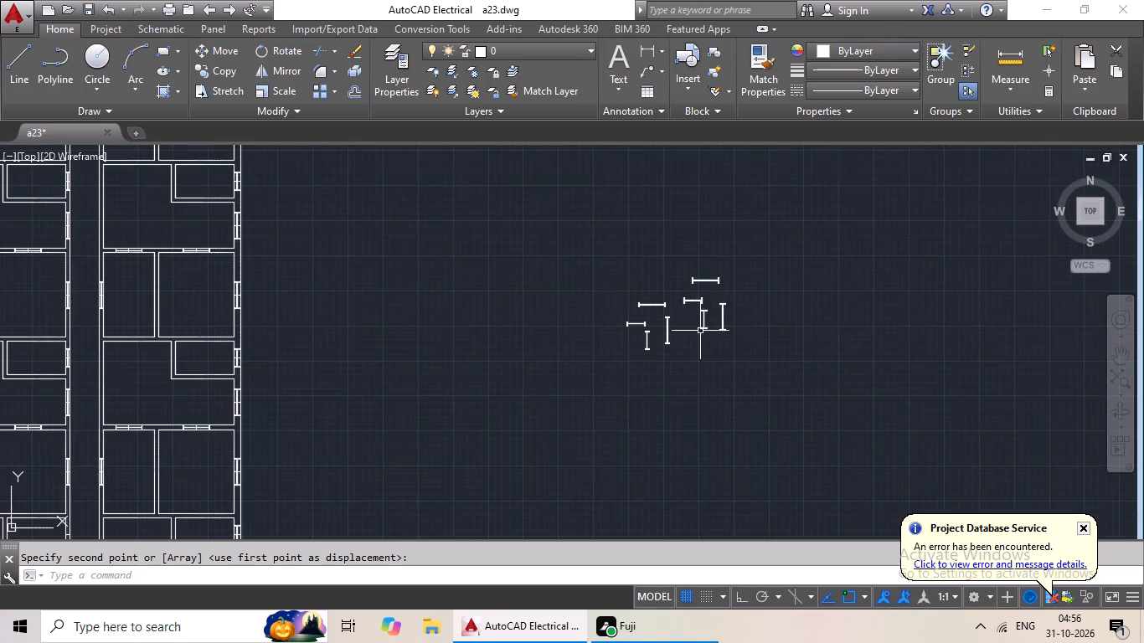
scroll(715, 318, "up", 4)
left_click_drag(837, 203, 745, 380)
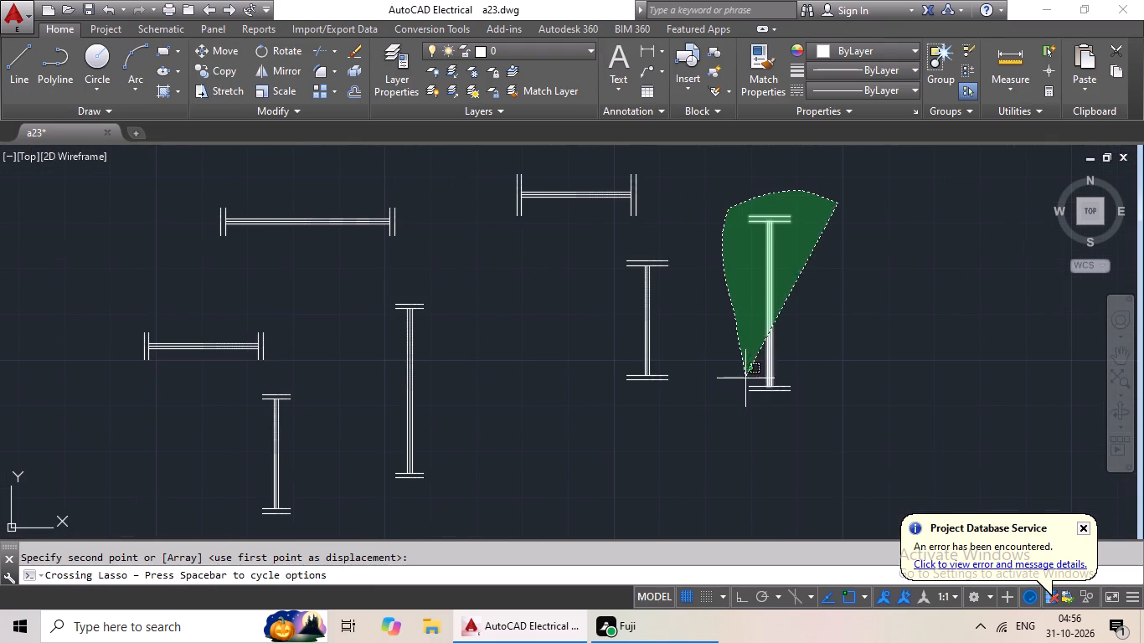
left_click_drag(745, 380, 853, 389)
left_click(210, 69)
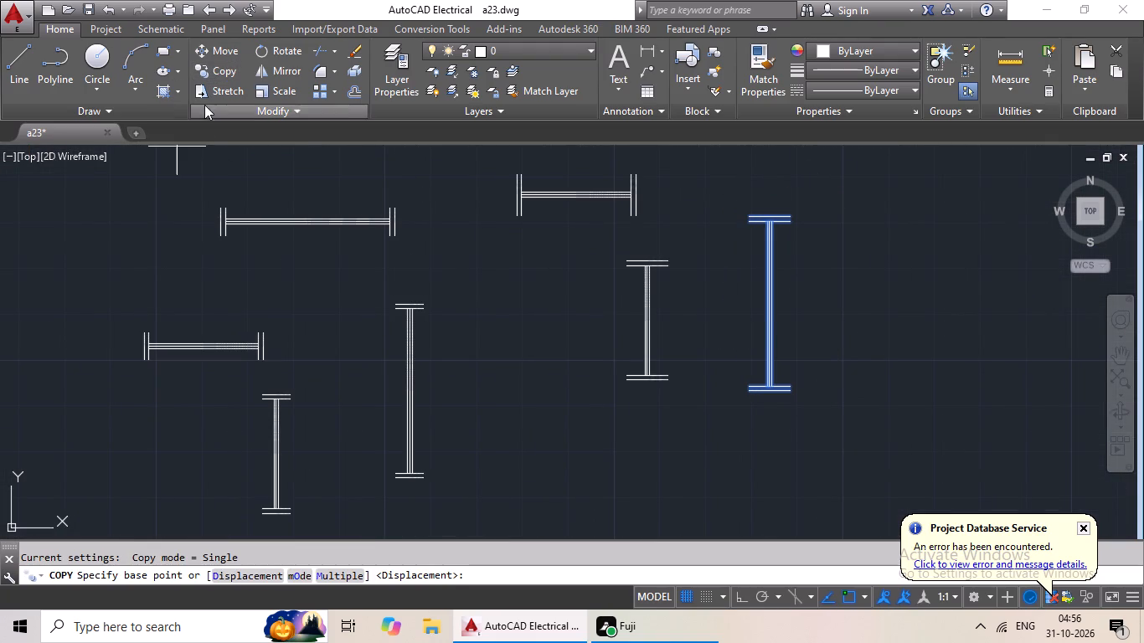
scroll(789, 291, "up", 2)
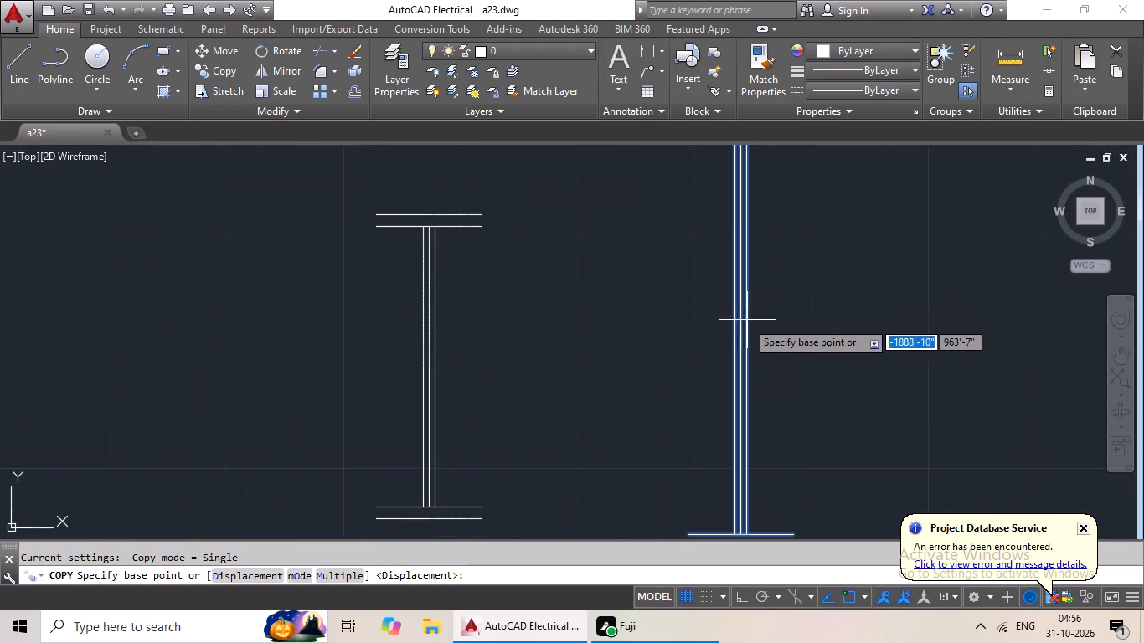
left_click_drag(739, 325, 570, 360)
scroll(214, 440, "down", 4)
middle_click_drag(183, 445, 183, 445)
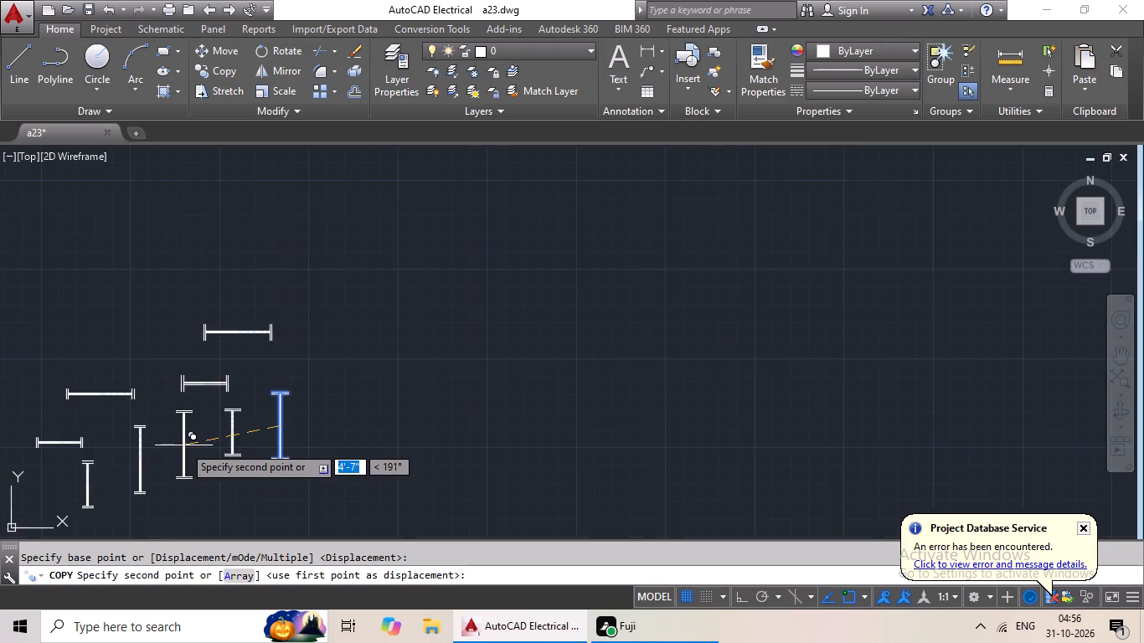
middle_click_drag(183, 445, 509, 275)
scroll(87, 420, "down", 1)
middle_click_drag(178, 400, 415, 301)
middle_click_drag(132, 460, 441, 341)
middle_click_drag(152, 478, 432, 370)
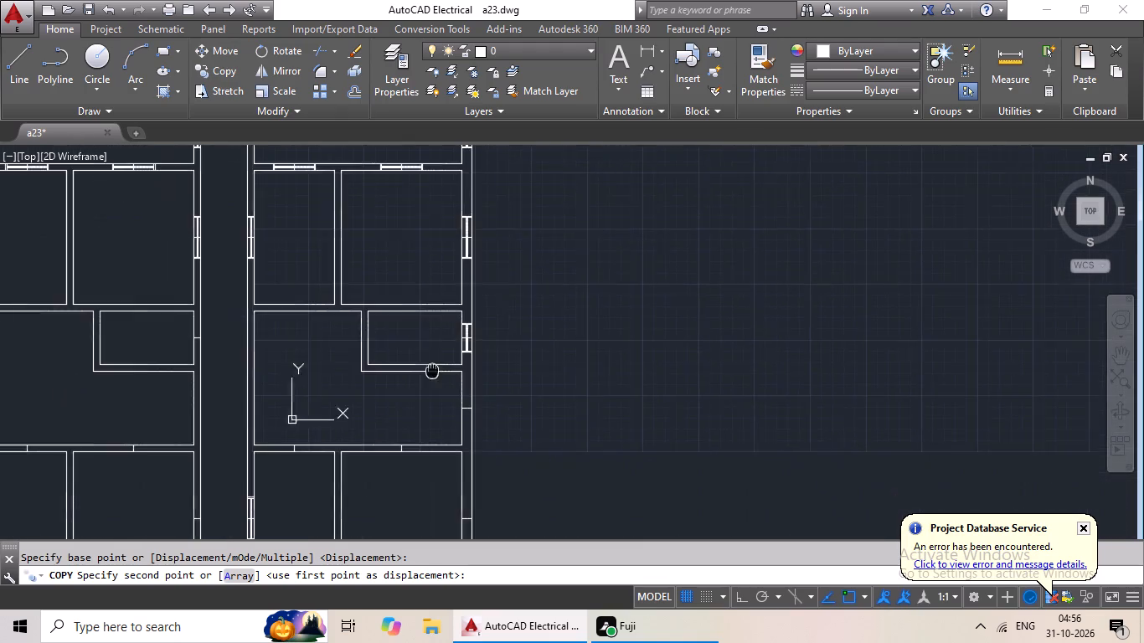
scroll(203, 438, "down", 2)
middle_click_drag(170, 465, 374, 399)
scroll(287, 314, "up", 2)
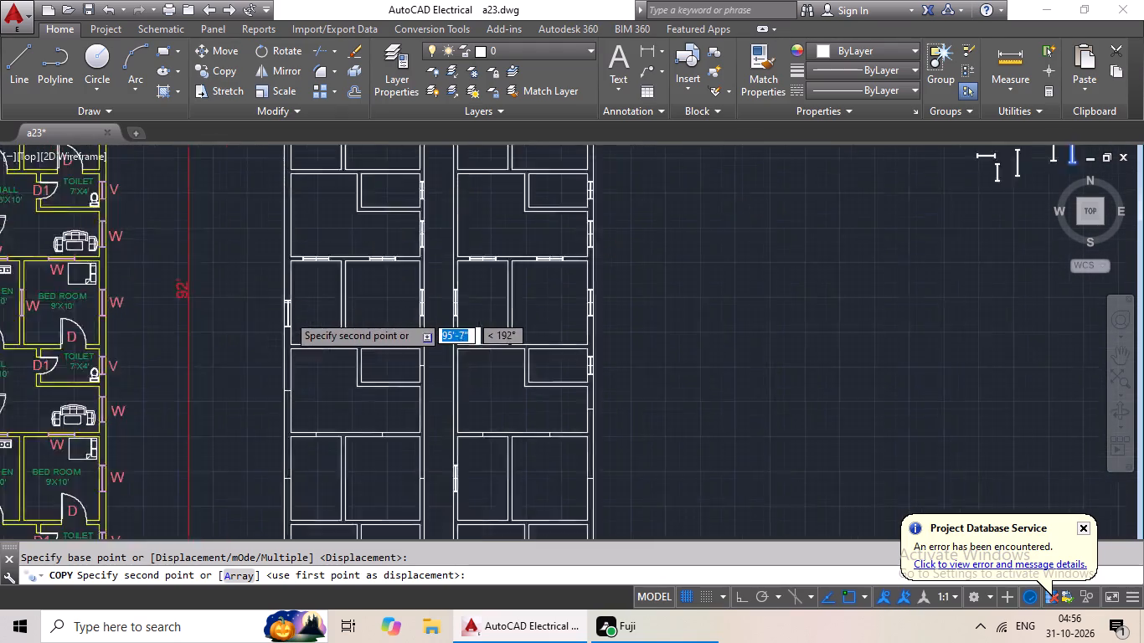
scroll(287, 314, "up", 2)
left_click(279, 262)
Copy the vertical 3' window symbol with longer end lines by its midpoint onto the outer-wall marker of the third unit's L-shaped hall, east of the corridor.
scroll(531, 276, "down", 2)
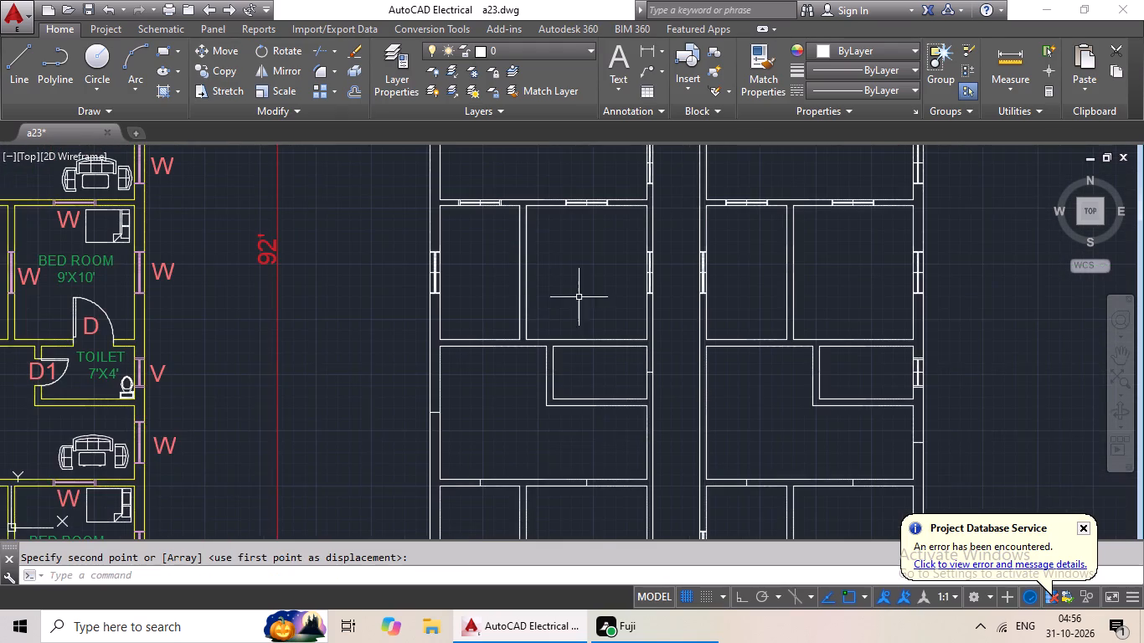
middle_click_drag(579, 296, 528, 306)
middle_click_drag(555, 314, 411, 319)
middle_click_drag(703, 351, 613, 351)
middle_click_drag(736, 364, 675, 341)
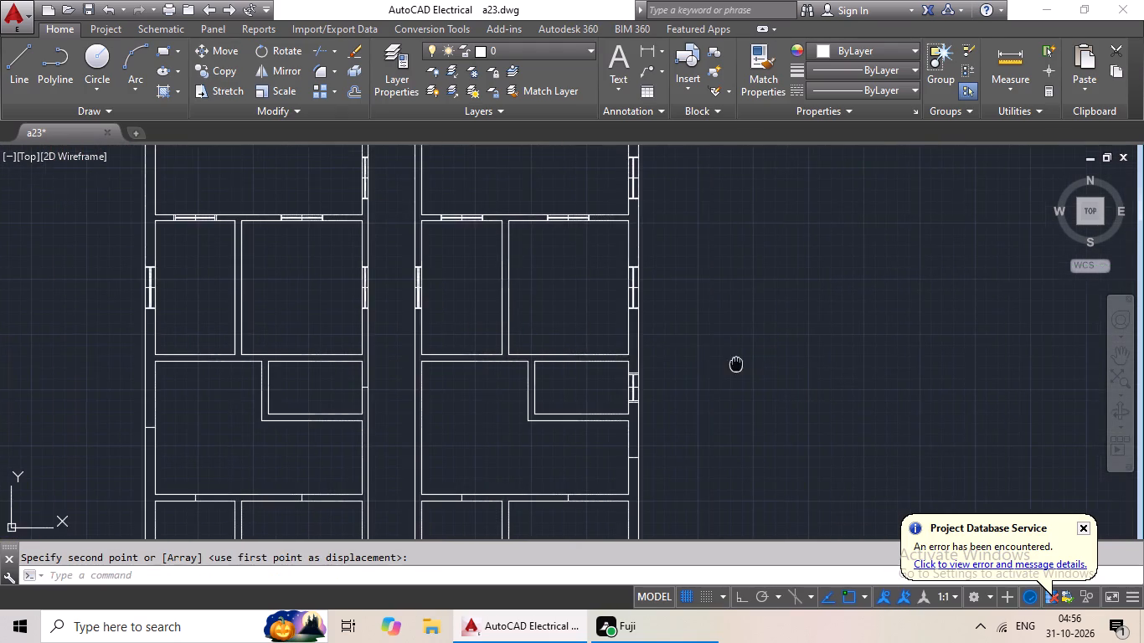
middle_click_drag(675, 341, 538, 294)
scroll(744, 292, "down", 2)
middle_click_drag(739, 296, 640, 363)
middle_click_drag(710, 315, 642, 391)
scroll(750, 324, "up", 2)
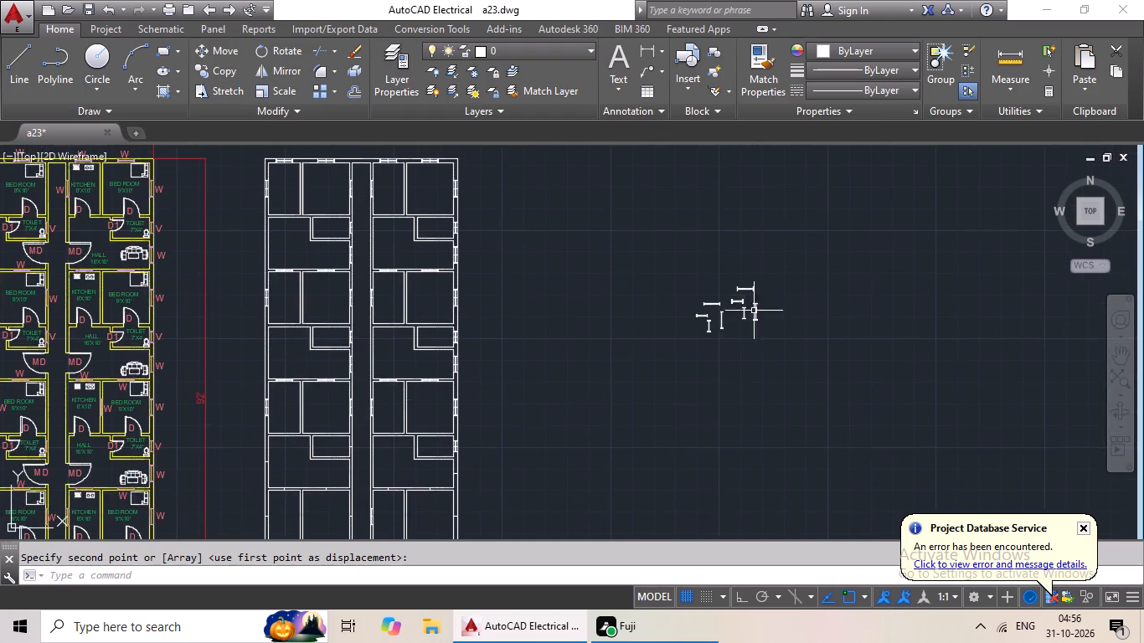
scroll(753, 314, "up", 2)
middle_click_drag(758, 325, 659, 398)
scroll(657, 399, "up", 1)
middle_click_drag(812, 248, 687, 355)
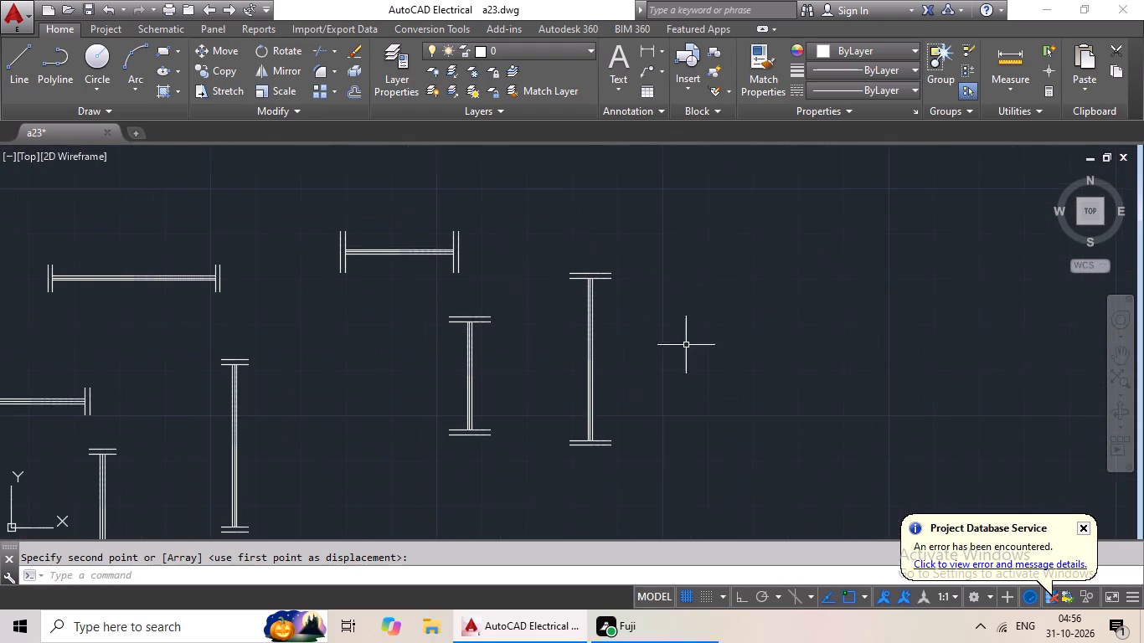
left_click_drag(705, 249, 697, 445)
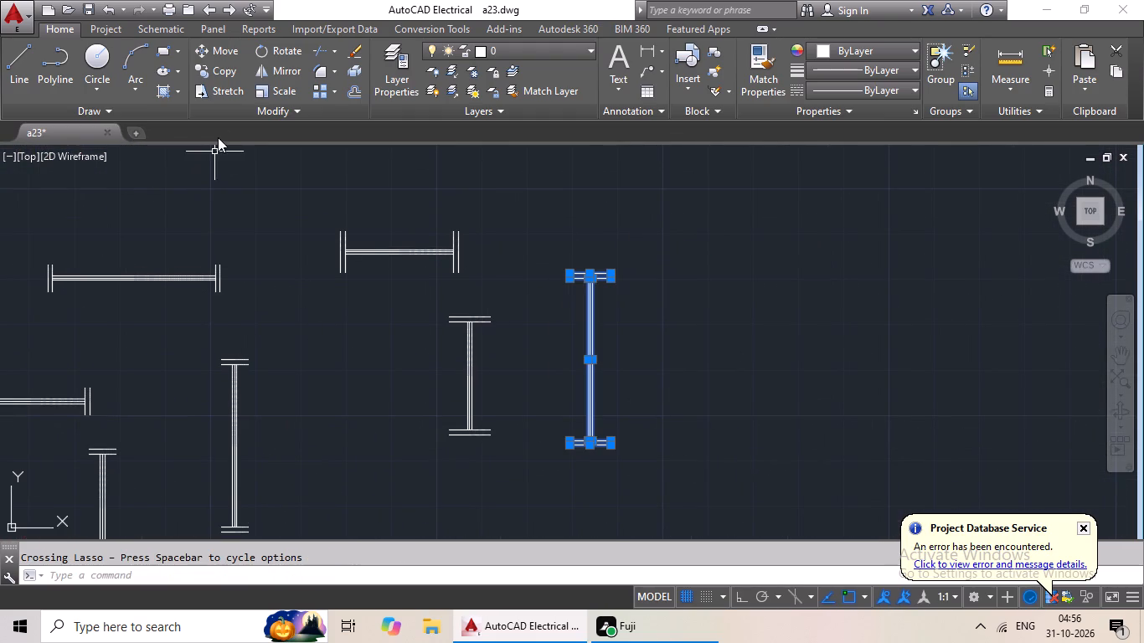
left_click(224, 69)
scroll(635, 386, "up", 2)
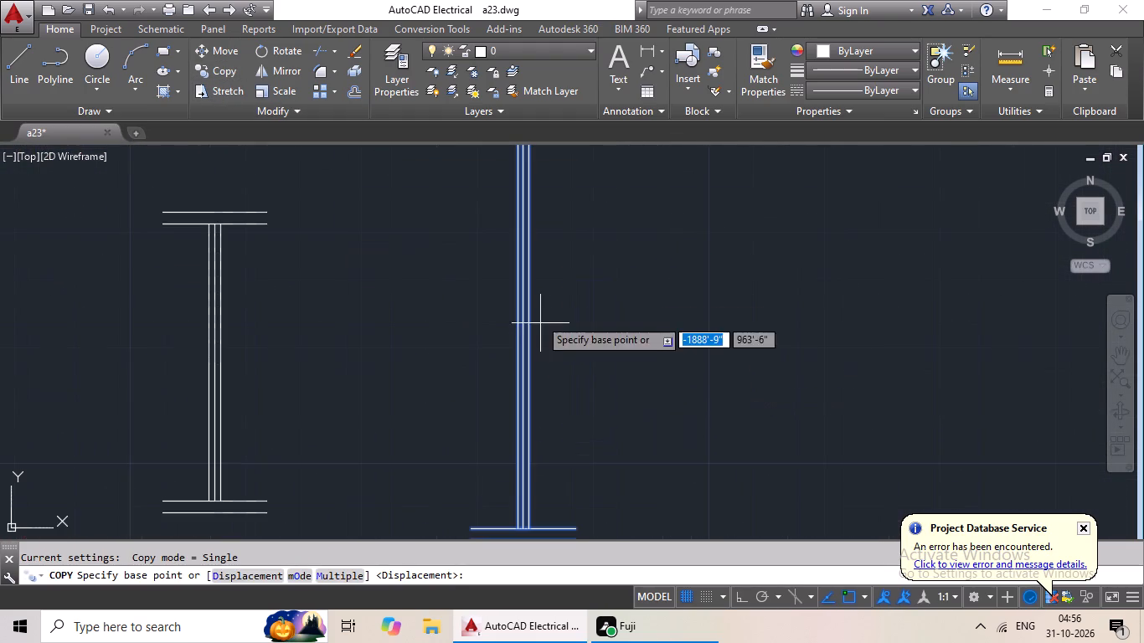
scroll(520, 245, "down", 1)
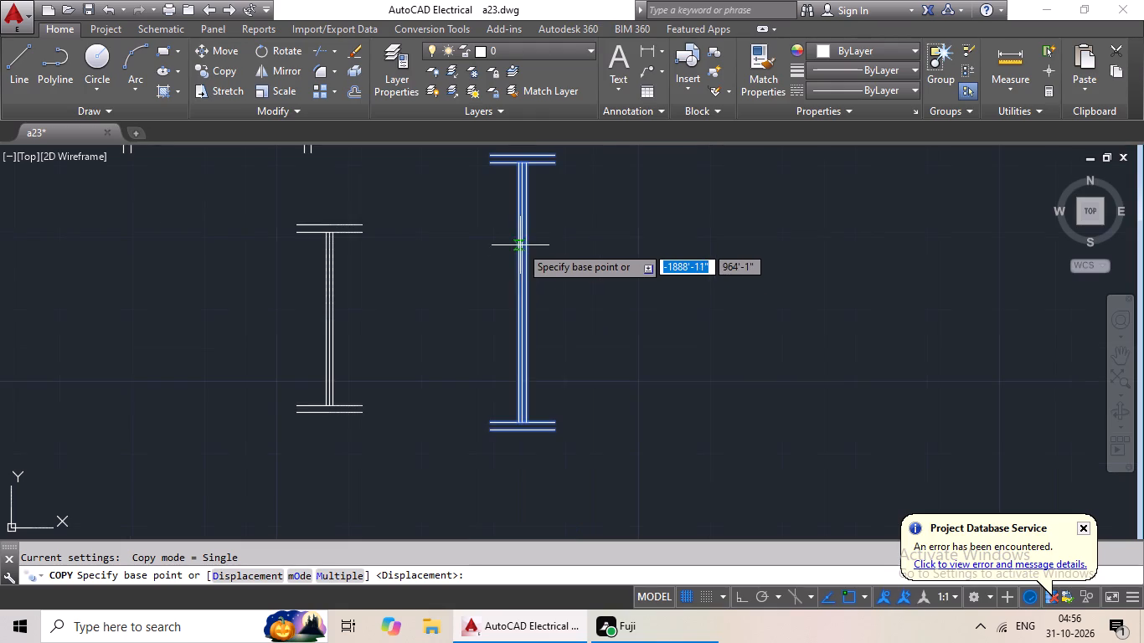
scroll(518, 286, "up", 3)
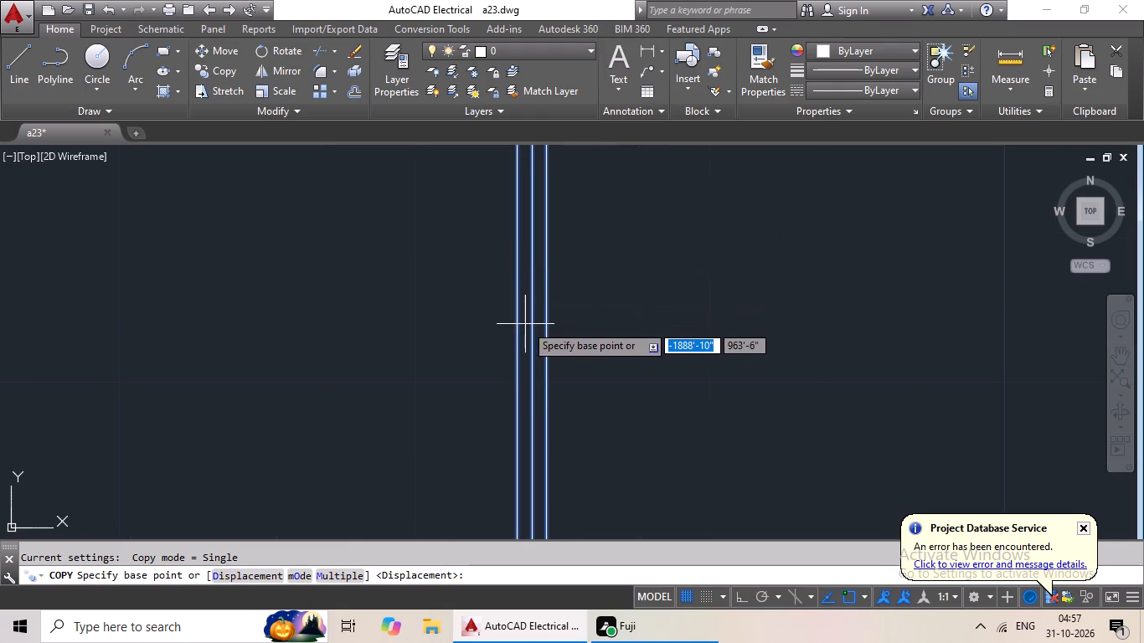
scroll(537, 379, "down", 2)
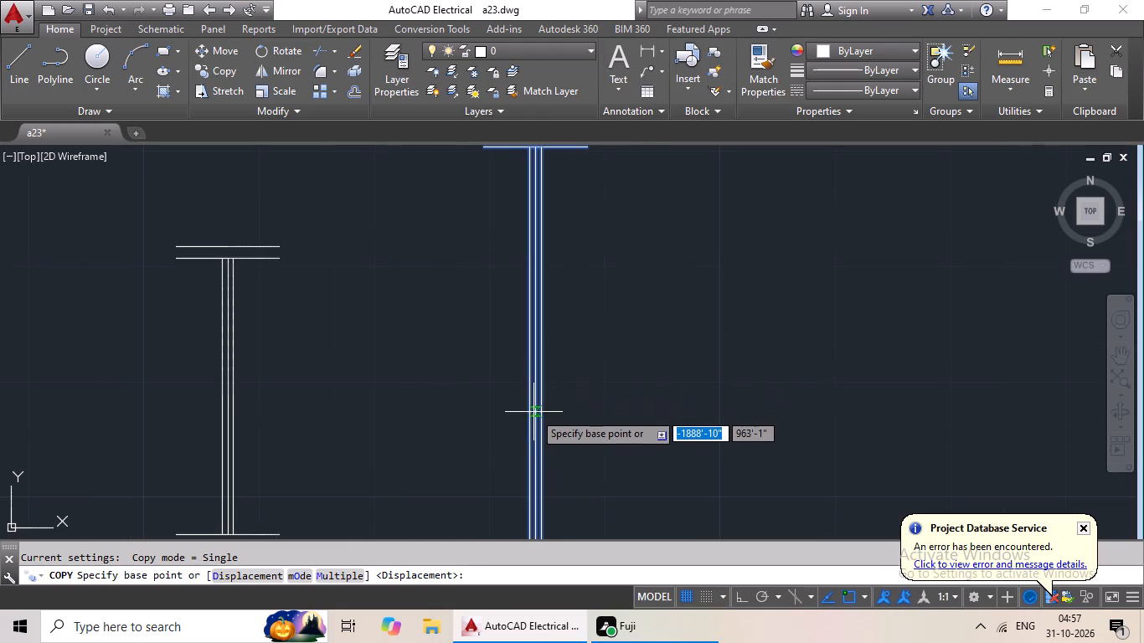
scroll(535, 381, "up", 2)
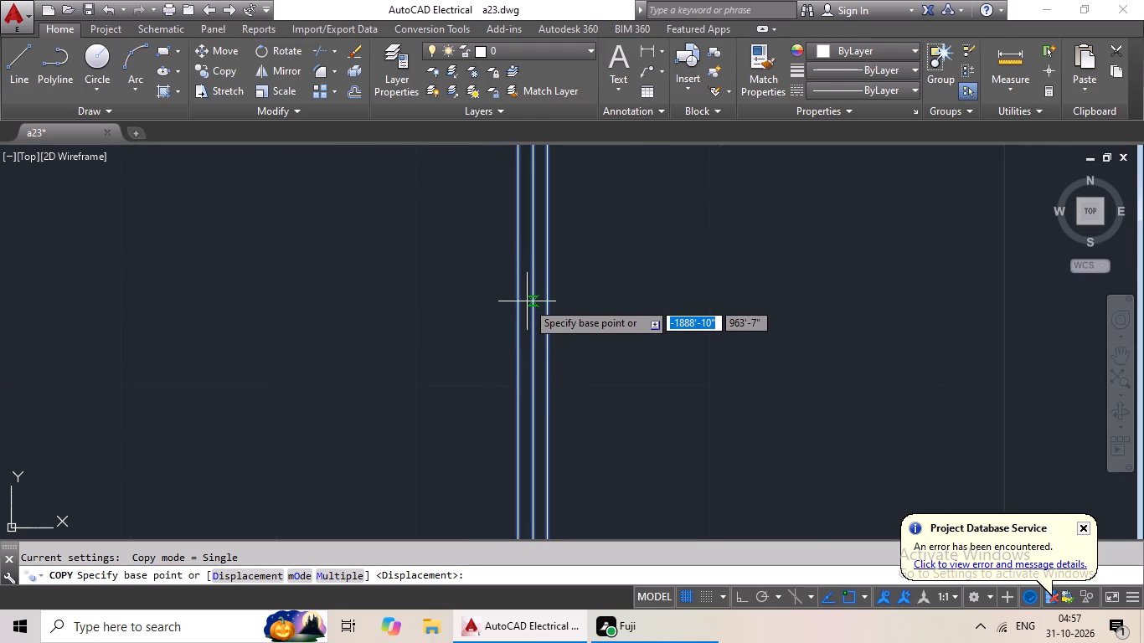
left_click_drag(533, 317, 521, 326)
scroll(281, 414, "down", 2)
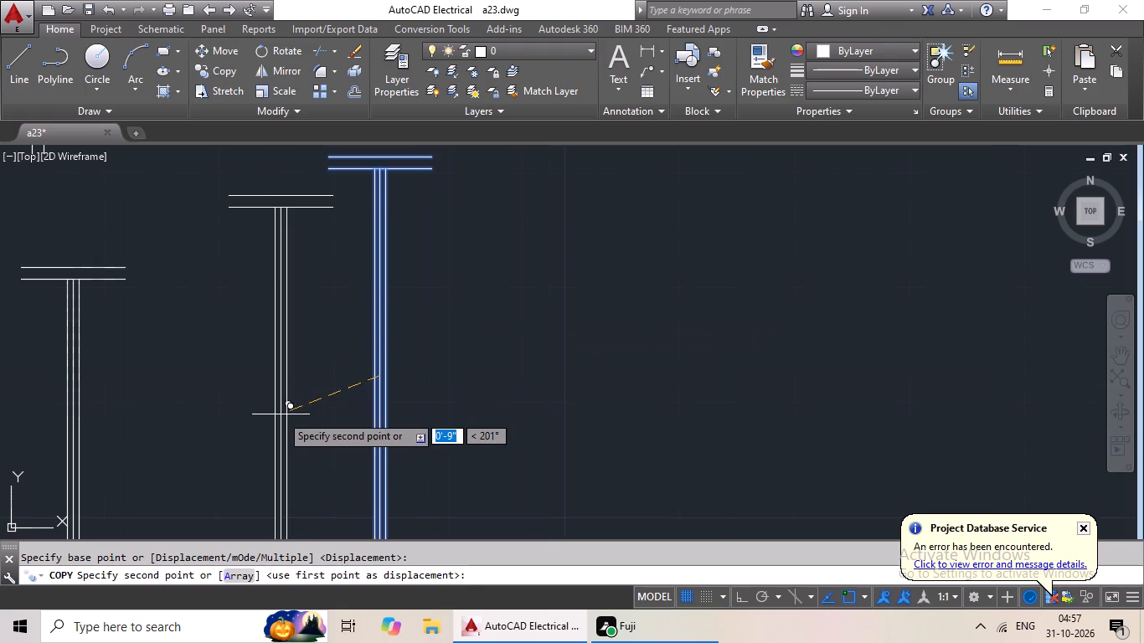
scroll(276, 421, "down", 5)
middle_click_drag(338, 394, 524, 278)
scroll(395, 311, "down", 1)
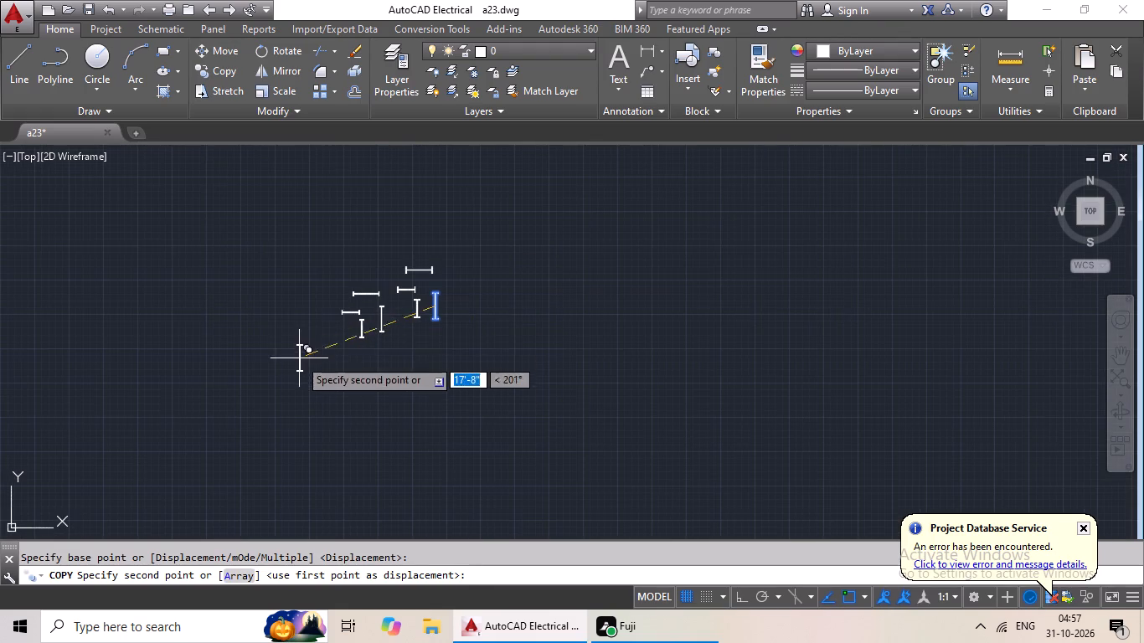
middle_click_drag(327, 337, 588, 234)
scroll(482, 291, "down", 2)
middle_click_drag(423, 318, 527, 267)
scroll(488, 334, "up", 3)
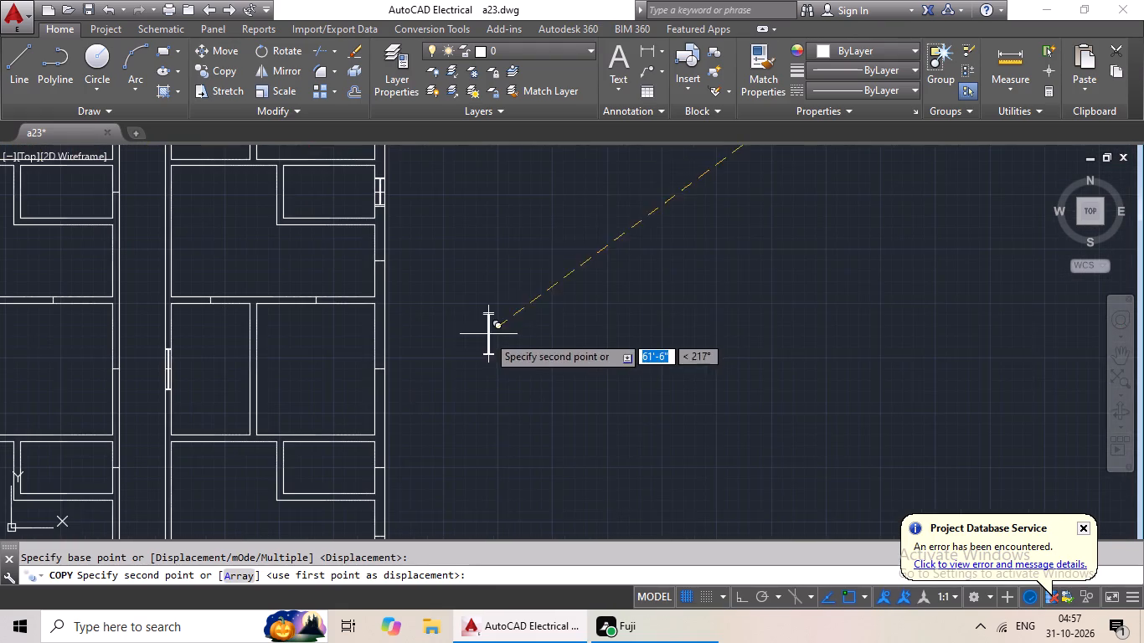
middle_click_drag(456, 316, 520, 384)
scroll(450, 342, "up", 2)
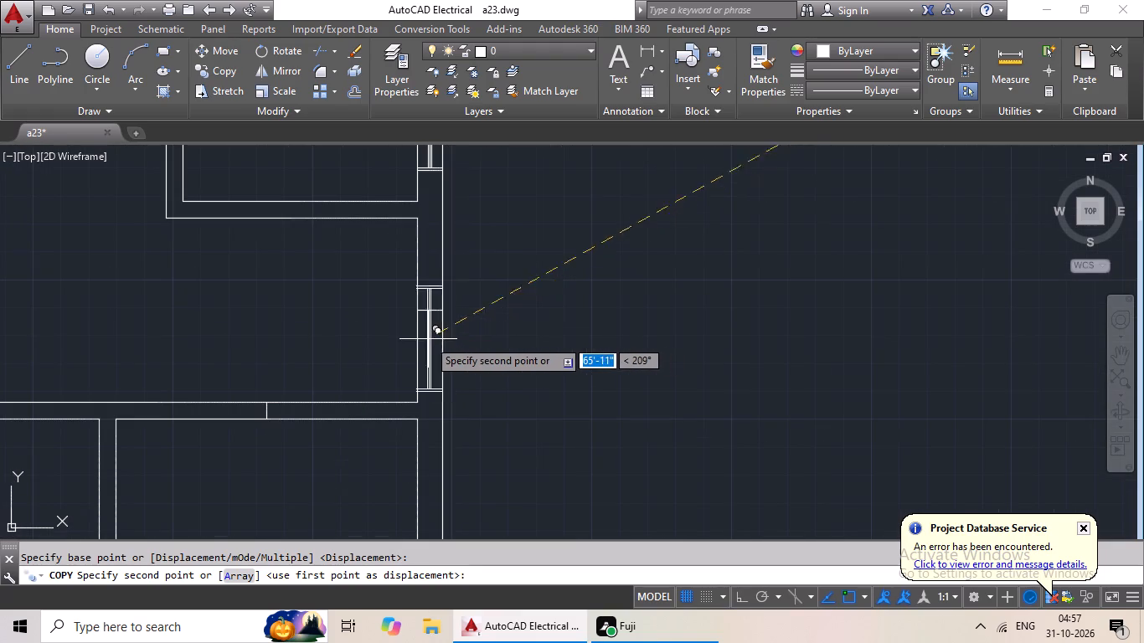
left_click(429, 311)
Copy the horizontal 3' window symbol with shorter end lines by its midpoint onto the marker between the third unit's hall and fourth unit's wide room, east of the corridor.
scroll(635, 281, "down", 2)
middle_click_drag(652, 281, 563, 321)
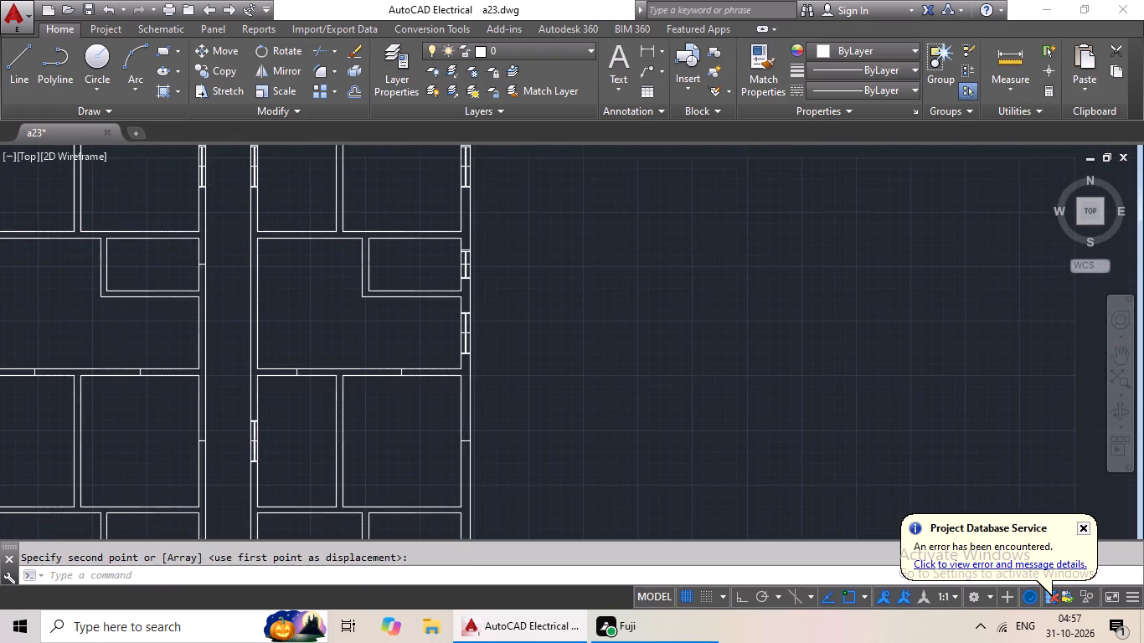
middle_click_drag(698, 292, 538, 388)
middle_click_drag(700, 311, 550, 428)
middle_click_drag(690, 343, 539, 532)
middle_click_drag(651, 354, 609, 431)
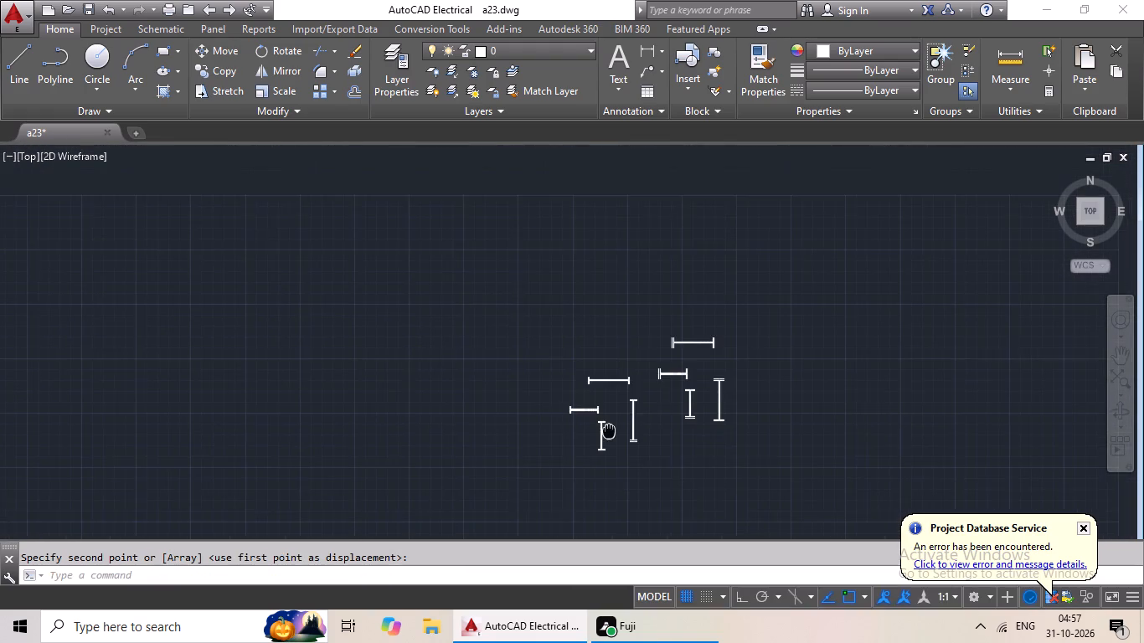
middle_click_drag(609, 431, 610, 429)
scroll(636, 363, "up", 3)
middle_click_drag(506, 475, 514, 420)
scroll(525, 361, "up", 1)
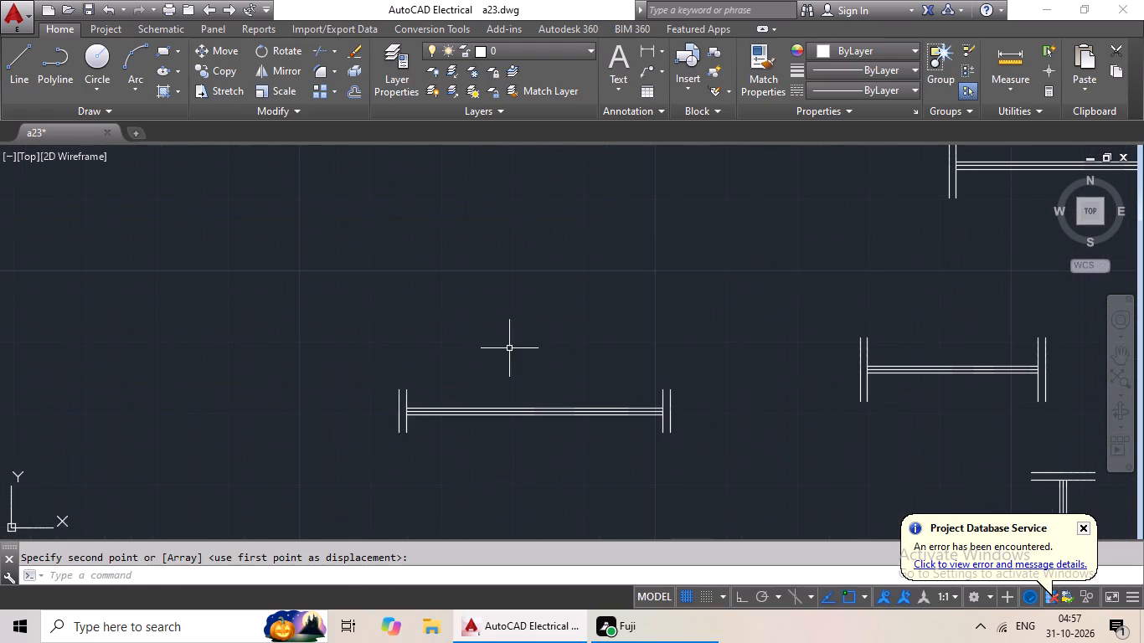
left_click_drag(476, 332, 719, 378)
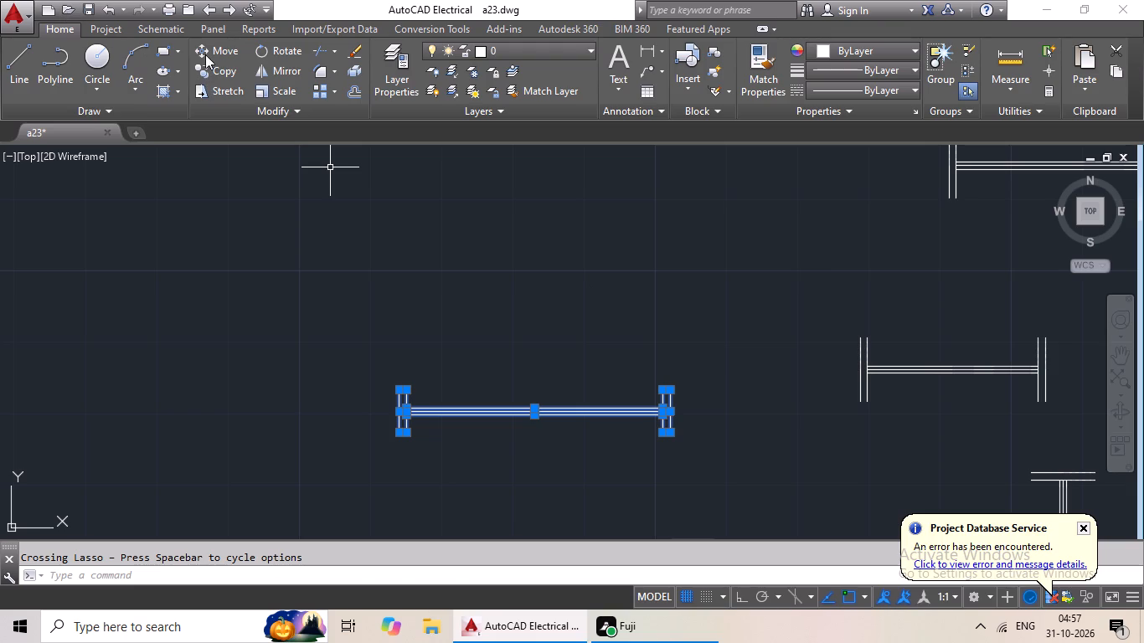
left_click(209, 64)
scroll(535, 435, "up", 2)
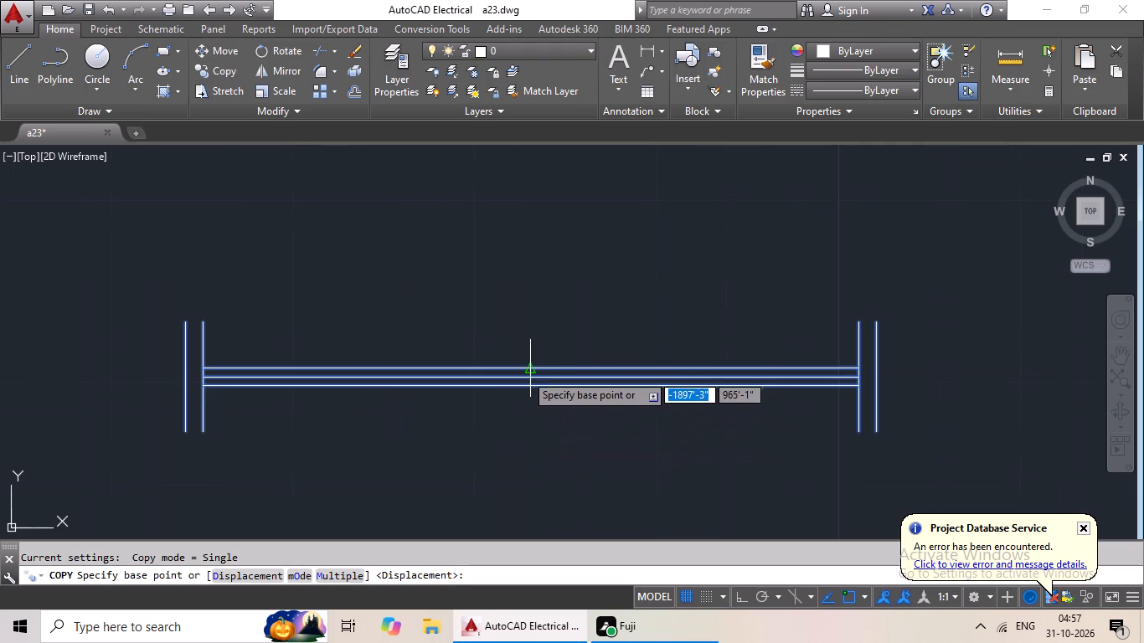
left_click(527, 378)
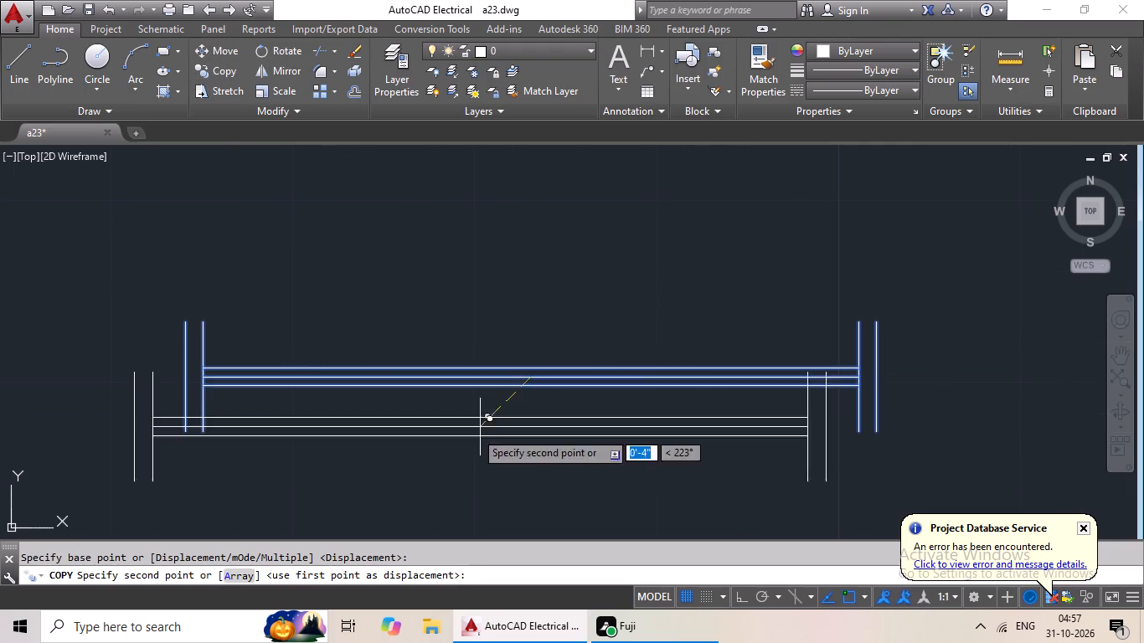
scroll(428, 472, "down", 3)
middle_click_drag(423, 486, 577, 337)
scroll(429, 442, "down", 2)
middle_click_drag(440, 435, 547, 348)
middle_click_drag(323, 516, 518, 360)
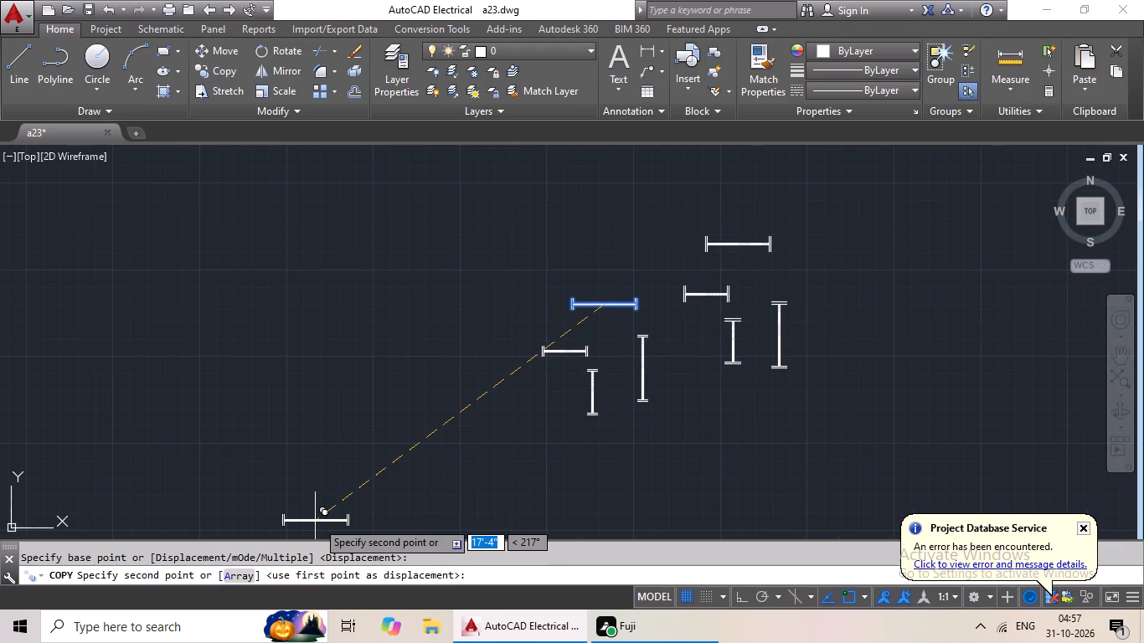
middle_click_drag(347, 512, 580, 358)
scroll(344, 492, "down", 2)
middle_click_drag(346, 518, 542, 420)
middle_click_drag(444, 433, 557, 409)
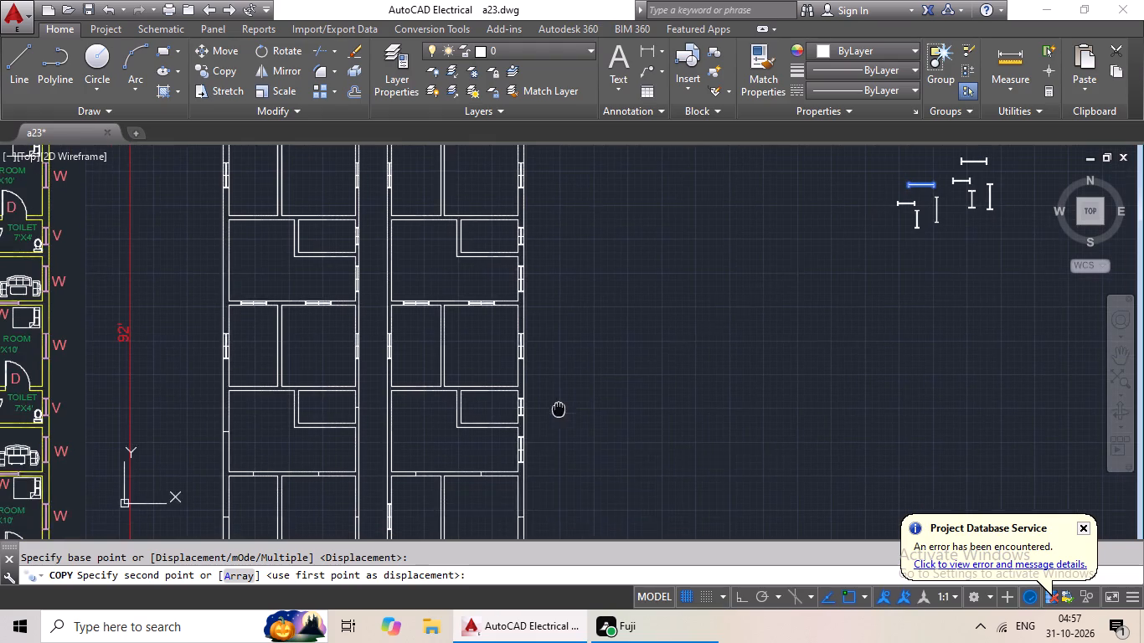
scroll(482, 485, "up", 3)
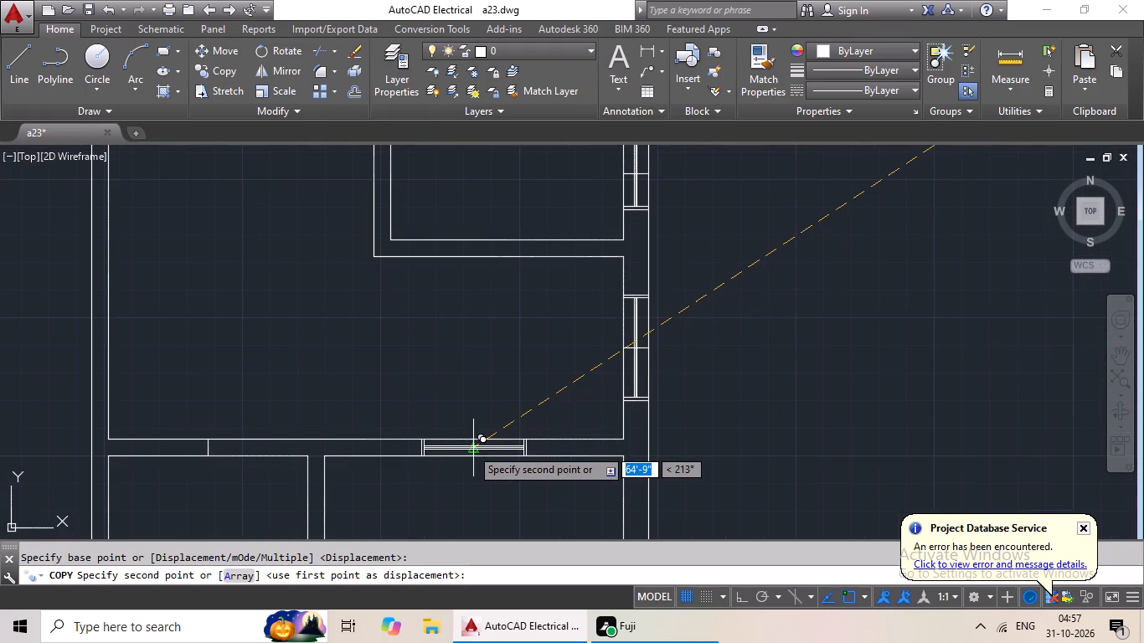
left_click(471, 448)
Copy the horizontal 3' window symbol with shorter end lines by its midpoint onto the marker between the third unit's hall and fourth unit's narrow room, east of the corridor.
scroll(650, 441, "down", 2)
middle_click_drag(750, 433, 503, 480)
scroll(714, 424, "down", 2)
middle_click_drag(721, 419, 619, 493)
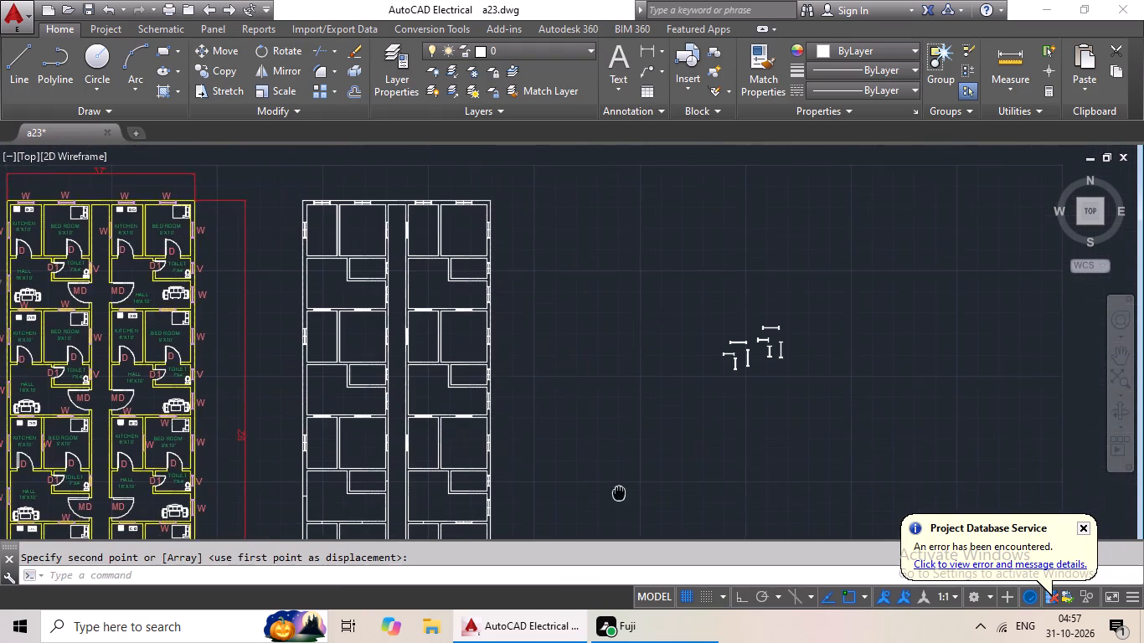
scroll(766, 300, "up", 3)
scroll(673, 441, "up", 1)
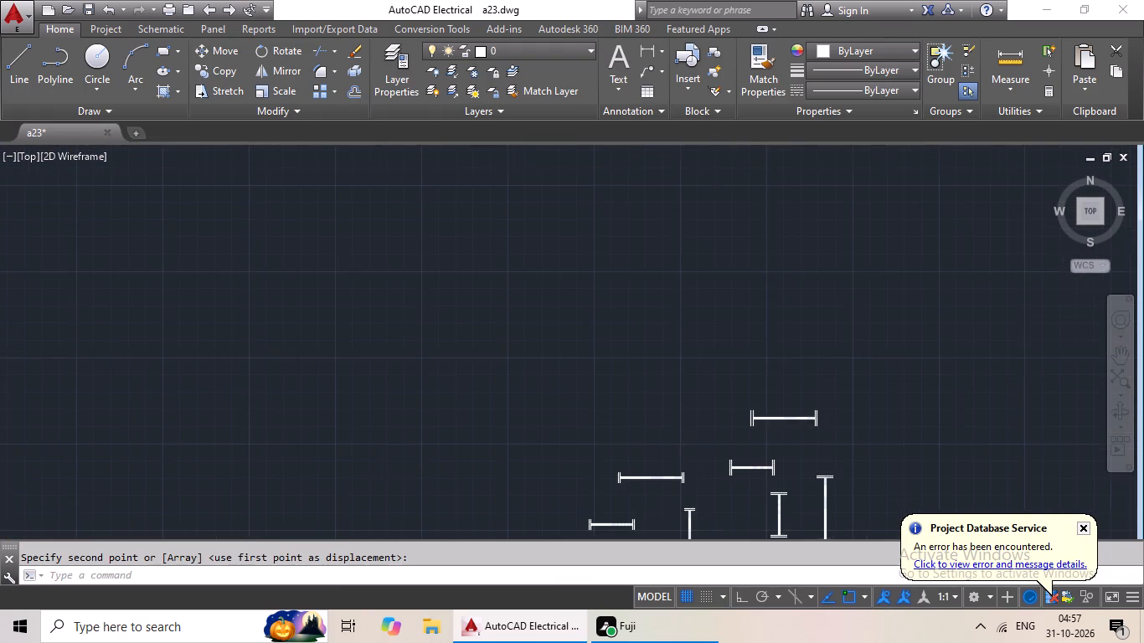
scroll(673, 441, "up", 1)
middle_click_drag(670, 445, 688, 298)
left_click_drag(621, 333, 700, 432)
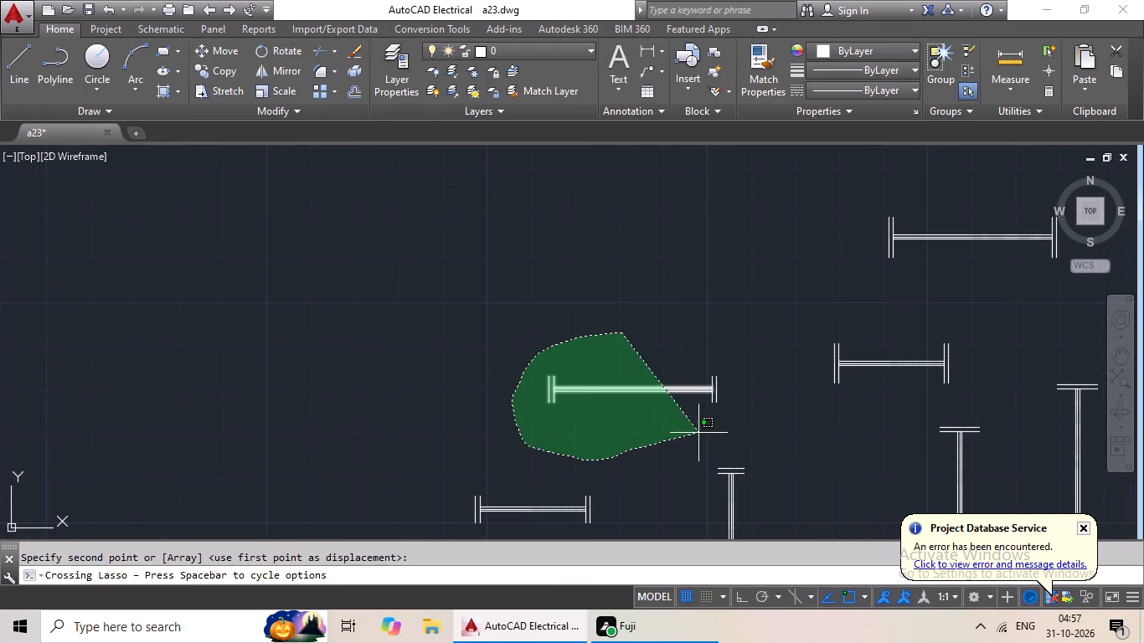
left_click_drag(700, 432, 754, 358)
left_click_drag(221, 66, 232, 79)
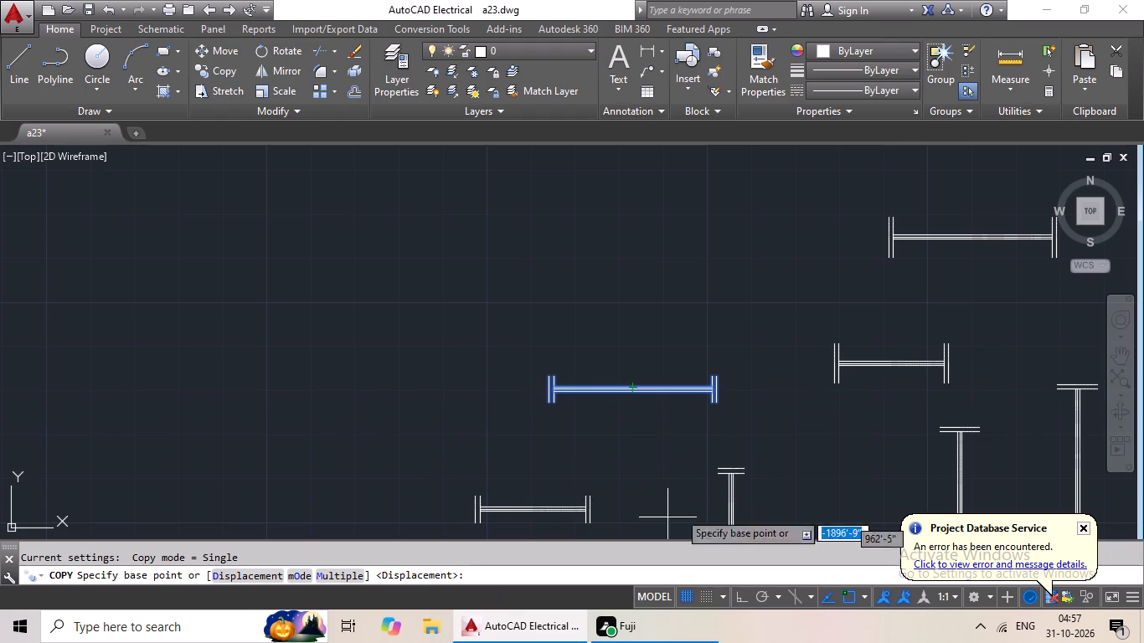
scroll(638, 388, "up", 3)
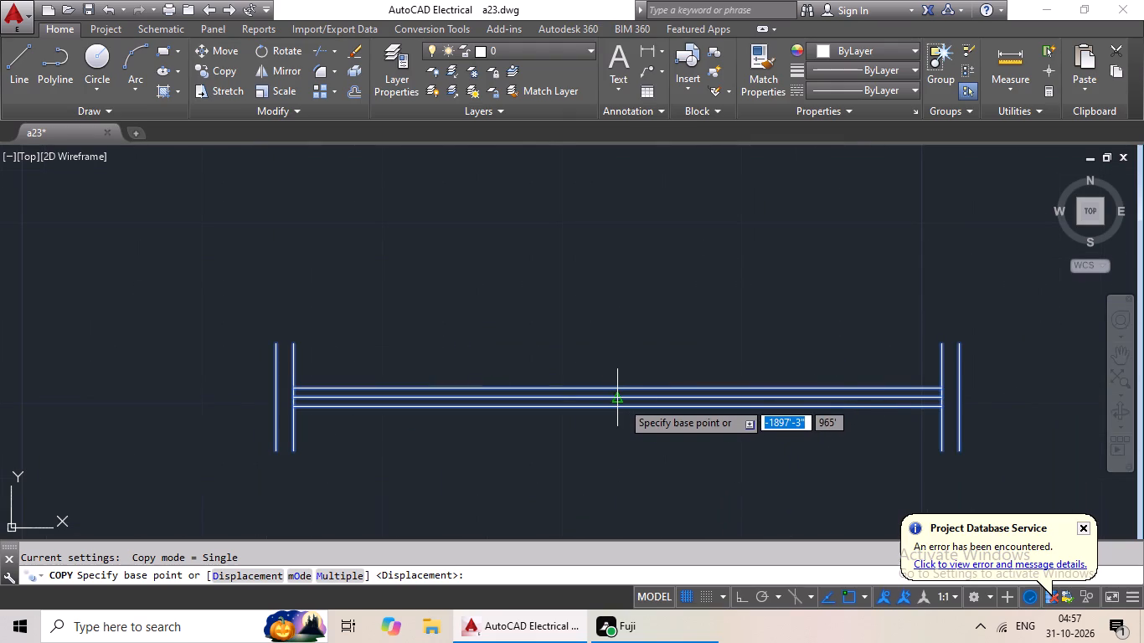
left_click_drag(621, 396, 604, 399)
scroll(456, 424, "down", 4)
middle_click_drag(422, 454, 670, 321)
scroll(626, 335, "down", 3)
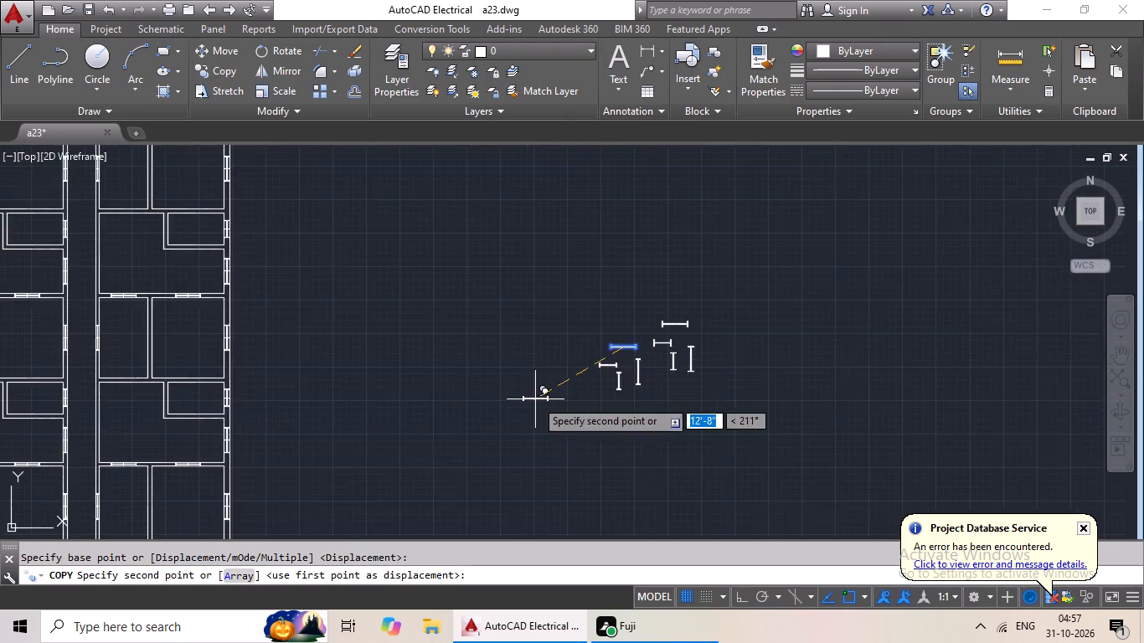
middle_click_drag(548, 394, 671, 348)
middle_click(784, 296)
middle_click_drag(589, 352, 788, 298)
middle_click_drag(698, 351, 854, 319)
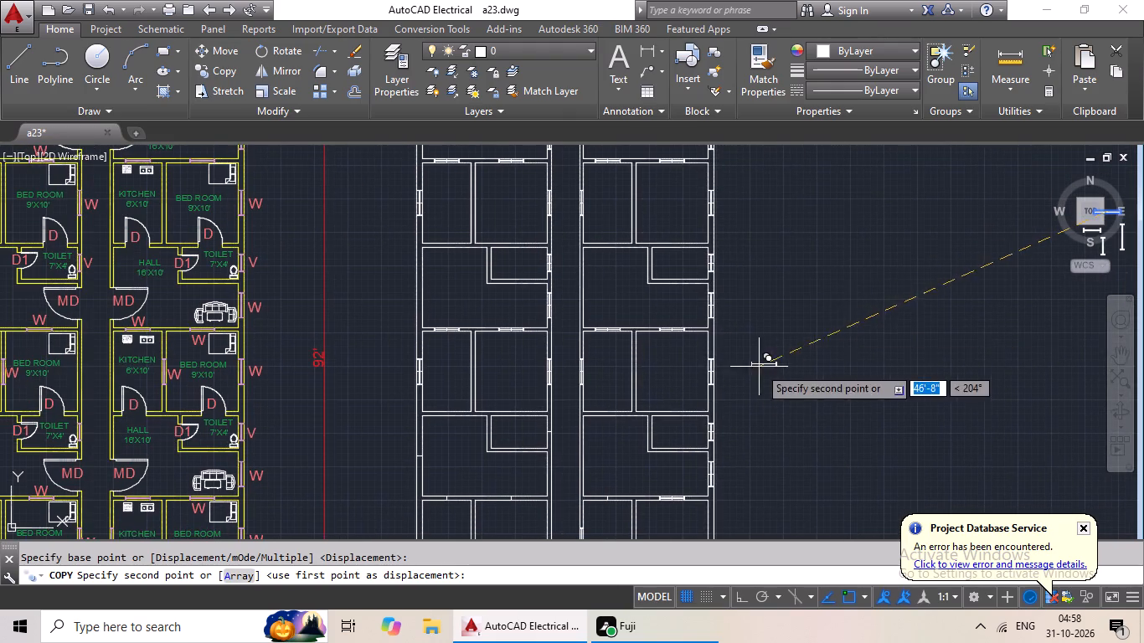
middle_click_drag(752, 374, 798, 342)
middle_click_drag(611, 388, 649, 344)
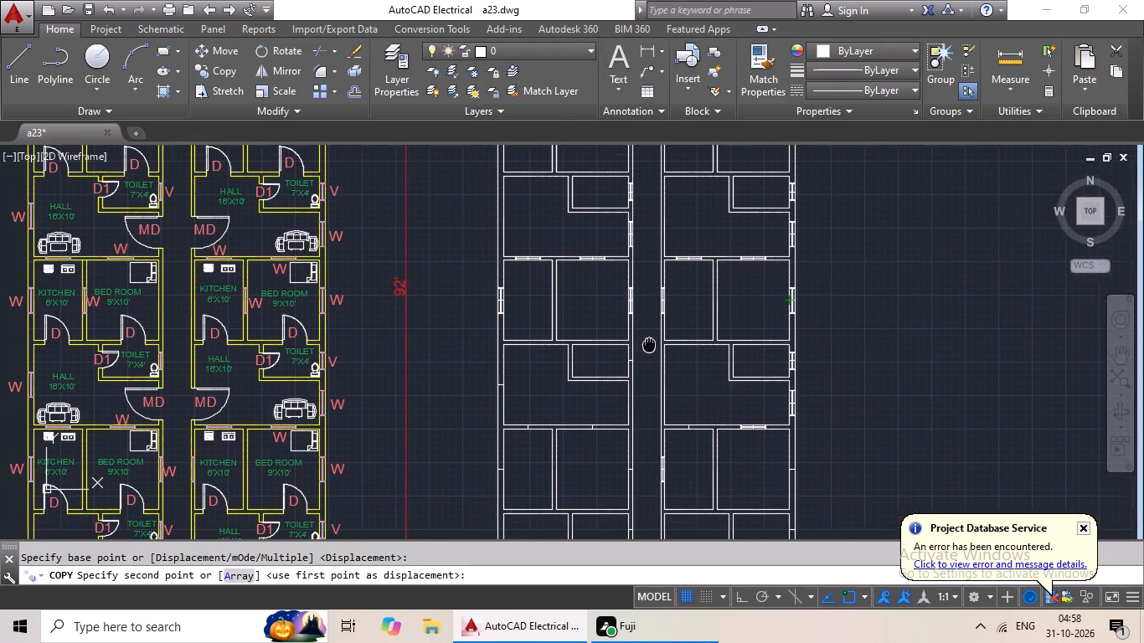
scroll(709, 438, "up", 4)
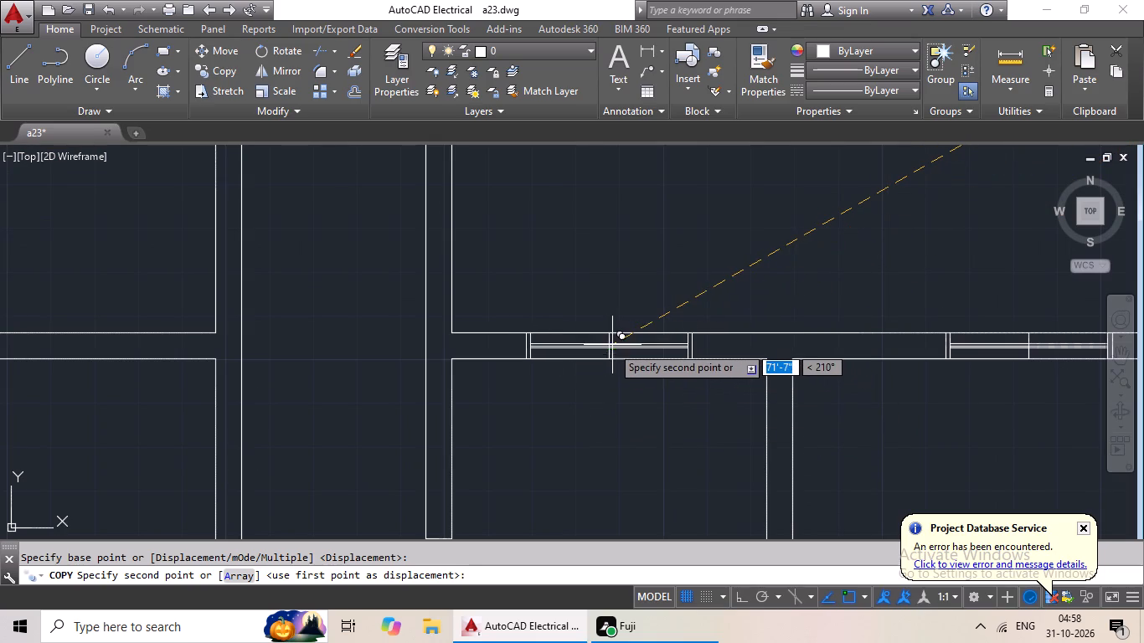
left_click(610, 348)
Copy the vertical 2' window symbol with longer end lines by its midpoint onto the outer-wall marker of the fourth unit's small room, east of the corridor.
scroll(716, 345, "down", 4)
middle_click_drag(723, 359, 612, 405)
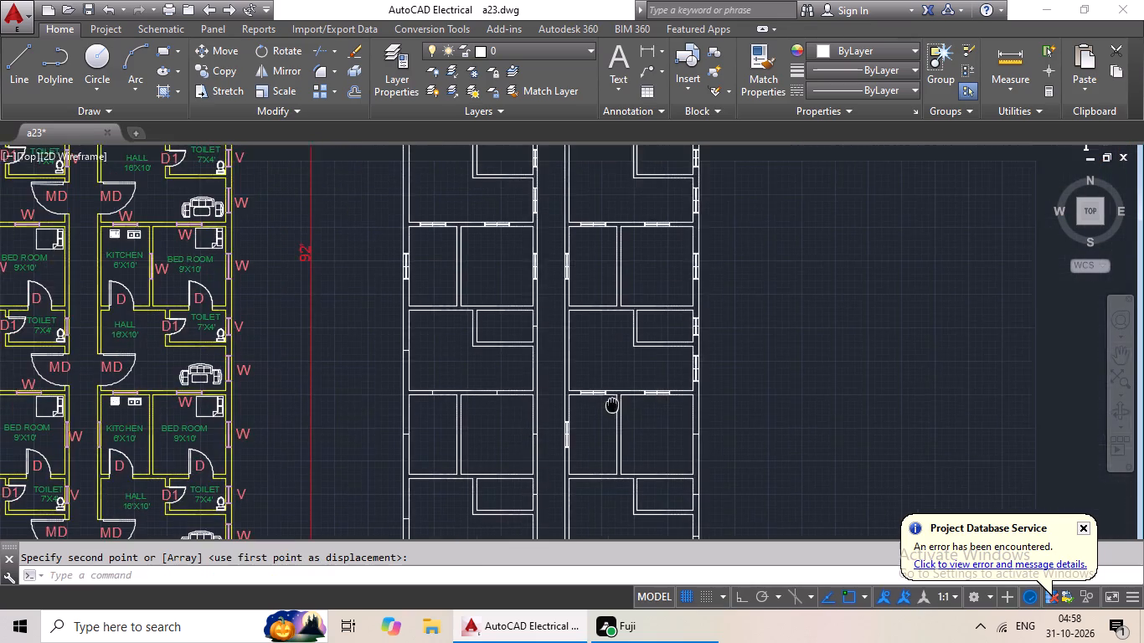
middle_click_drag(705, 348, 450, 421)
scroll(812, 329, "down", 1)
middle_click_drag(806, 341, 729, 419)
scroll(791, 321, "up", 5)
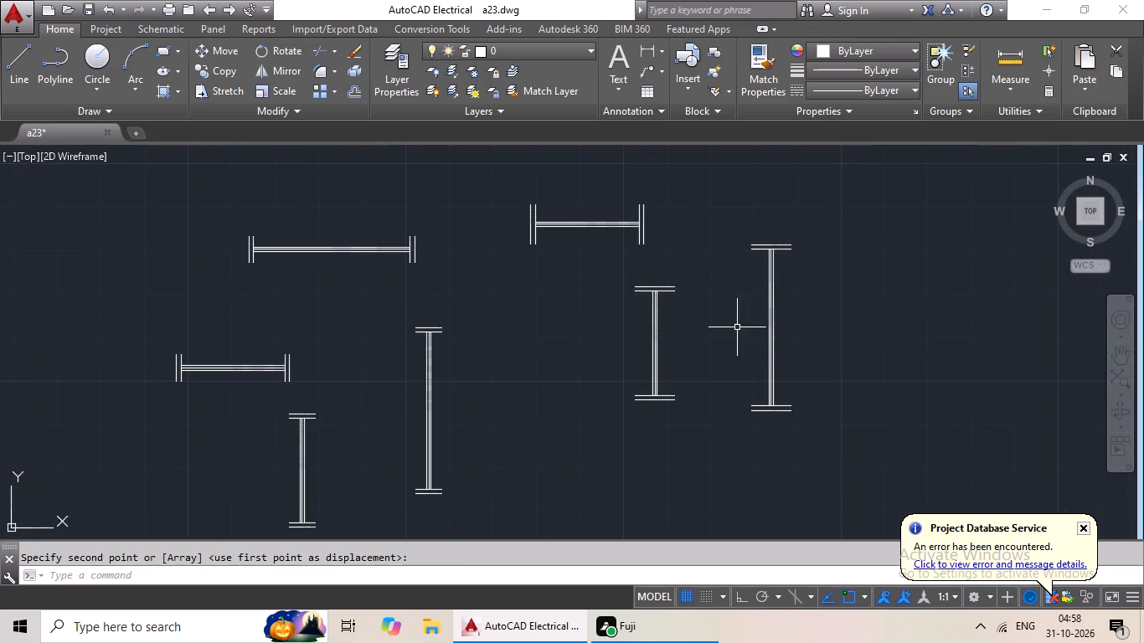
scroll(694, 296, "up", 1)
left_click_drag(694, 230, 733, 517)
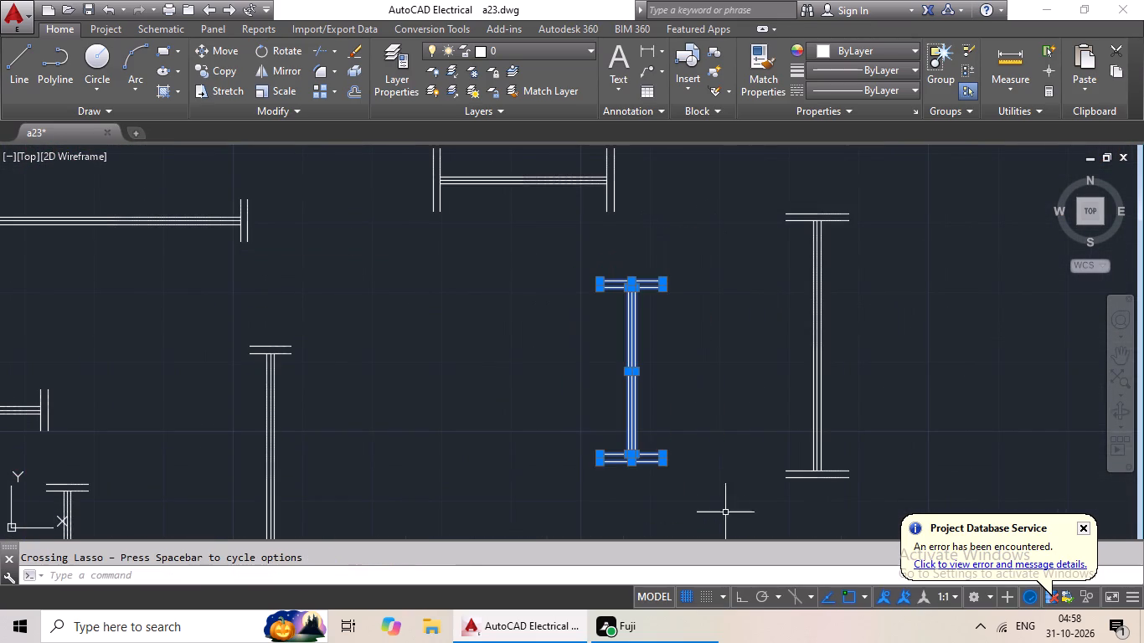
left_click(226, 69)
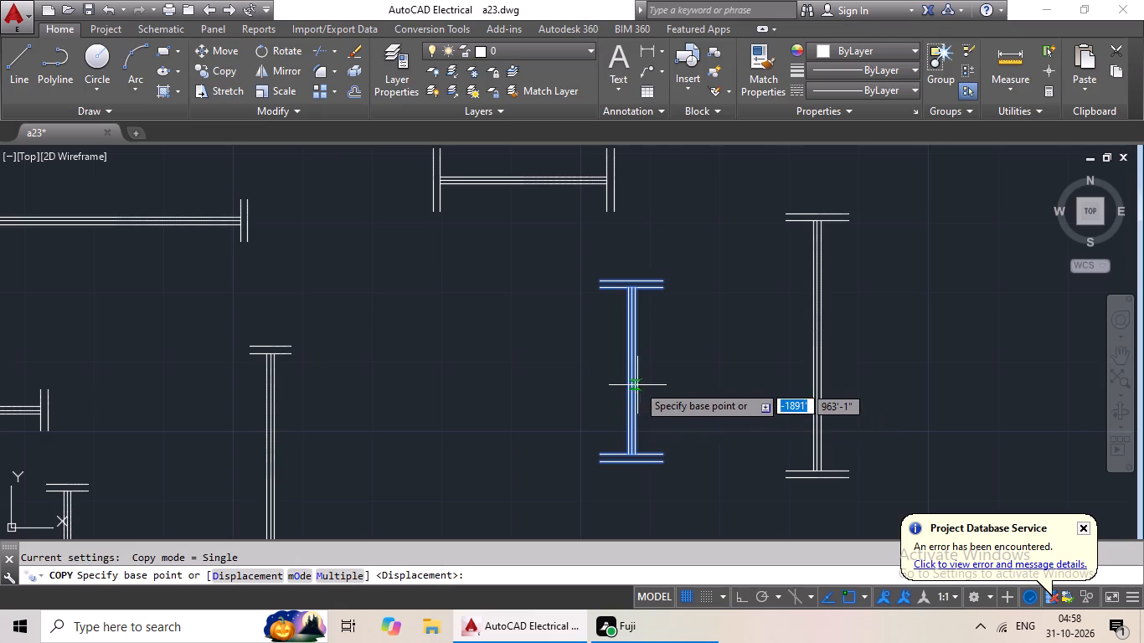
scroll(637, 384, "up", 1)
left_click_drag(628, 365, 605, 375)
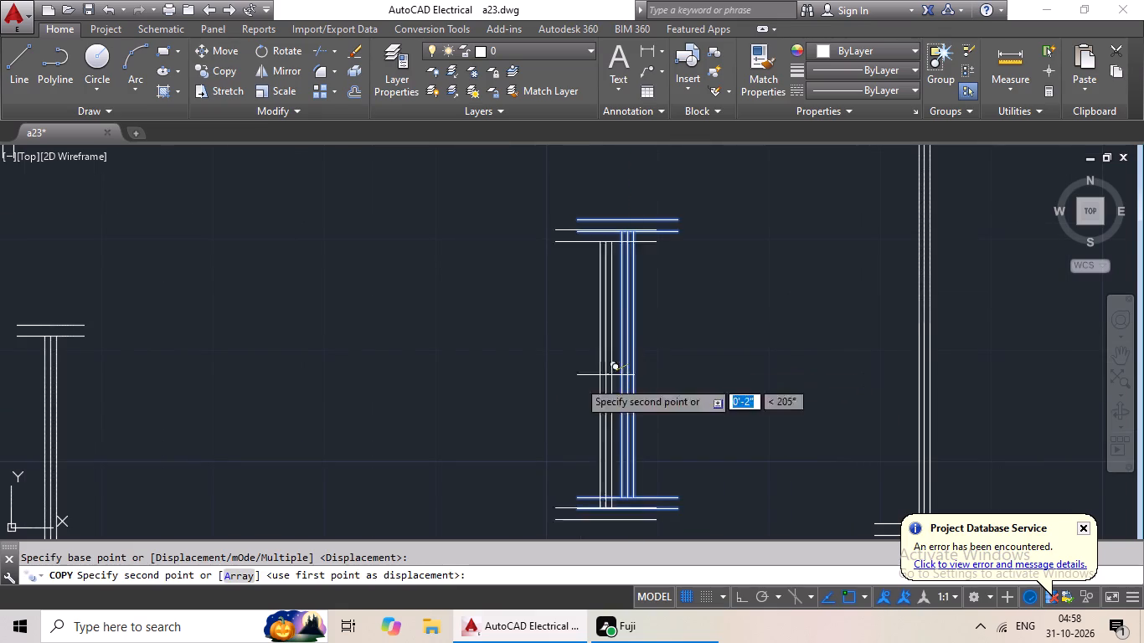
scroll(317, 417, "down", 3)
middle_click_drag(314, 418, 794, 357)
scroll(444, 462, "down", 2)
middle_click_drag(448, 461, 781, 377)
scroll(575, 419, "down", 2)
middle_click_drag(564, 423, 793, 378)
middle_click_drag(632, 445, 656, 425)
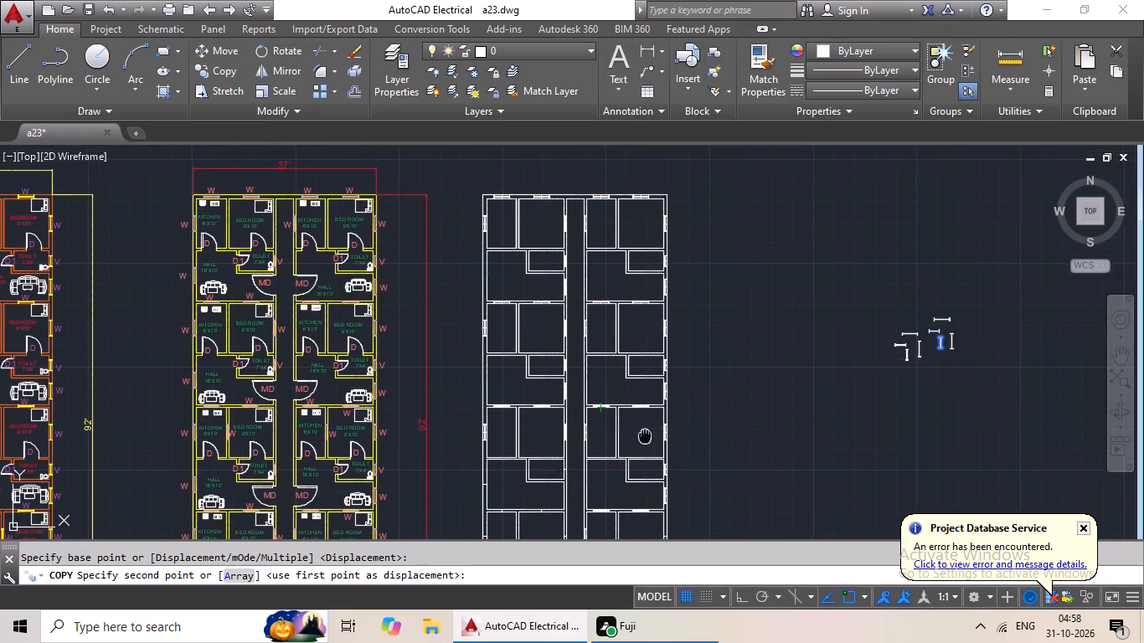
middle_click_drag(656, 425, 682, 393)
middle_click_drag(678, 397, 698, 375)
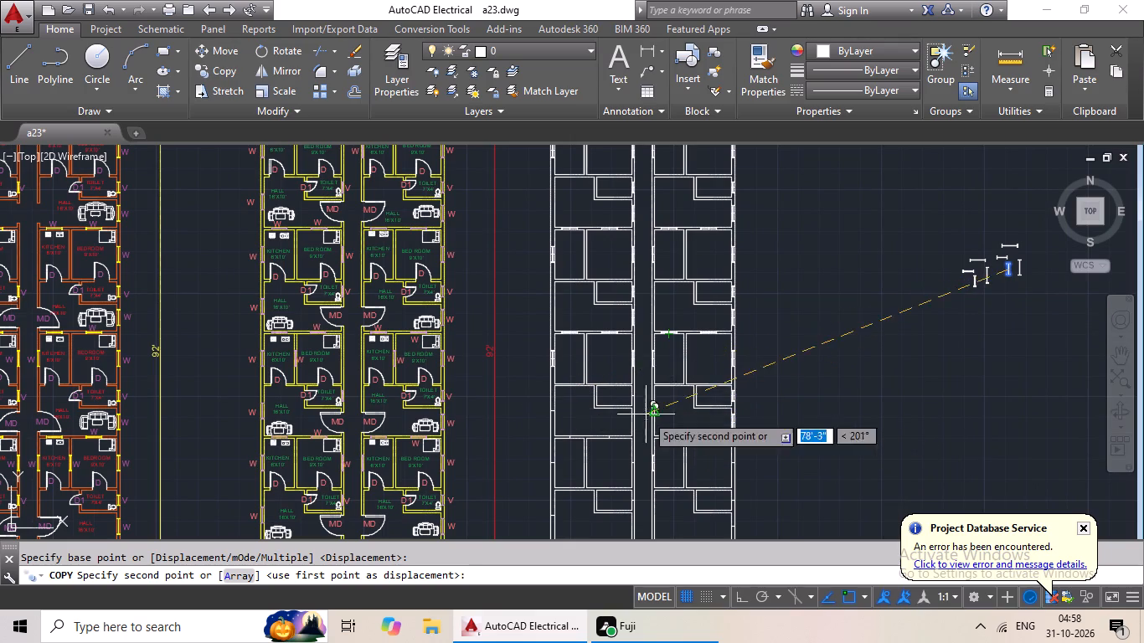
scroll(644, 409, "up", 7)
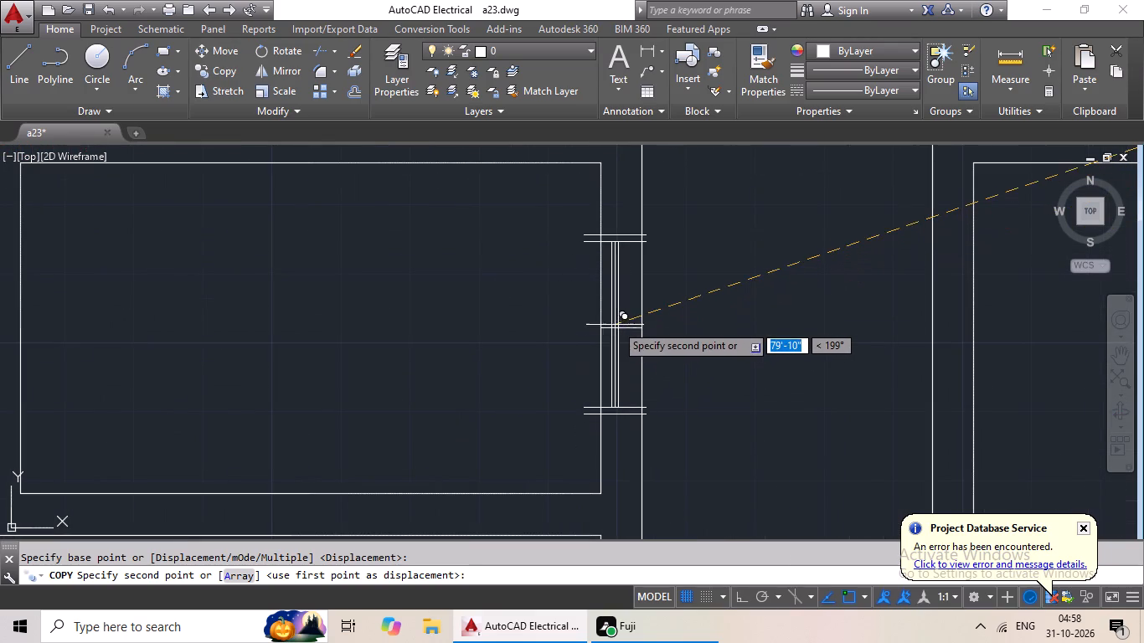
scroll(731, 316, "down", 2)
middle_click_drag(721, 344, 601, 265)
scroll(658, 287, "down", 2)
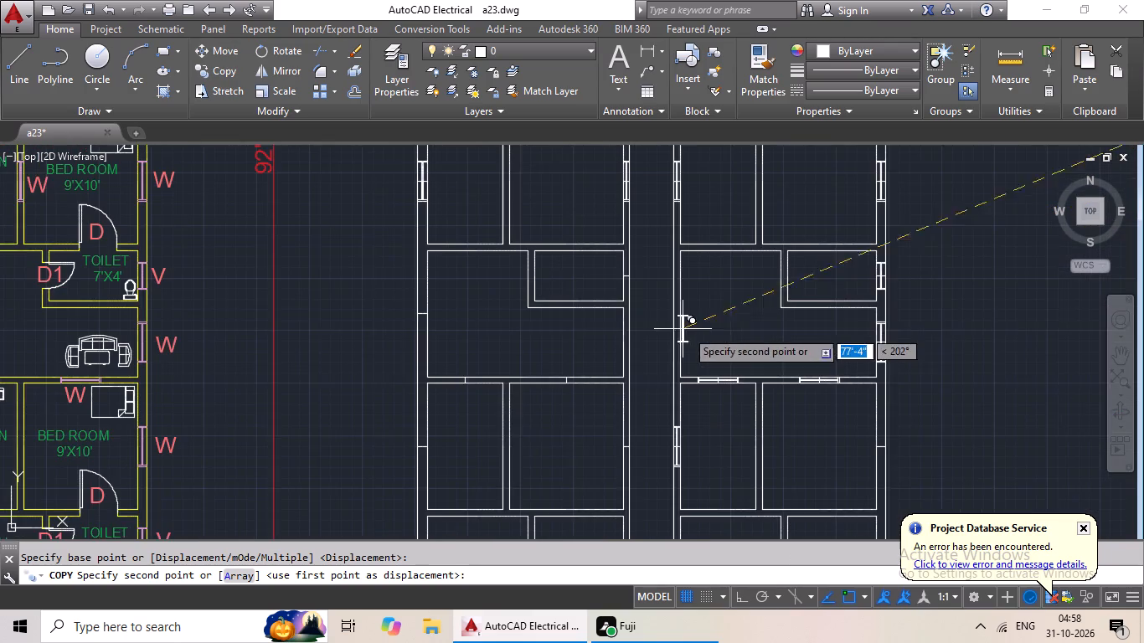
middle_click_drag(704, 336, 655, 346)
middle_click_drag(725, 346, 743, 252)
middle_click_drag(756, 369, 727, 302)
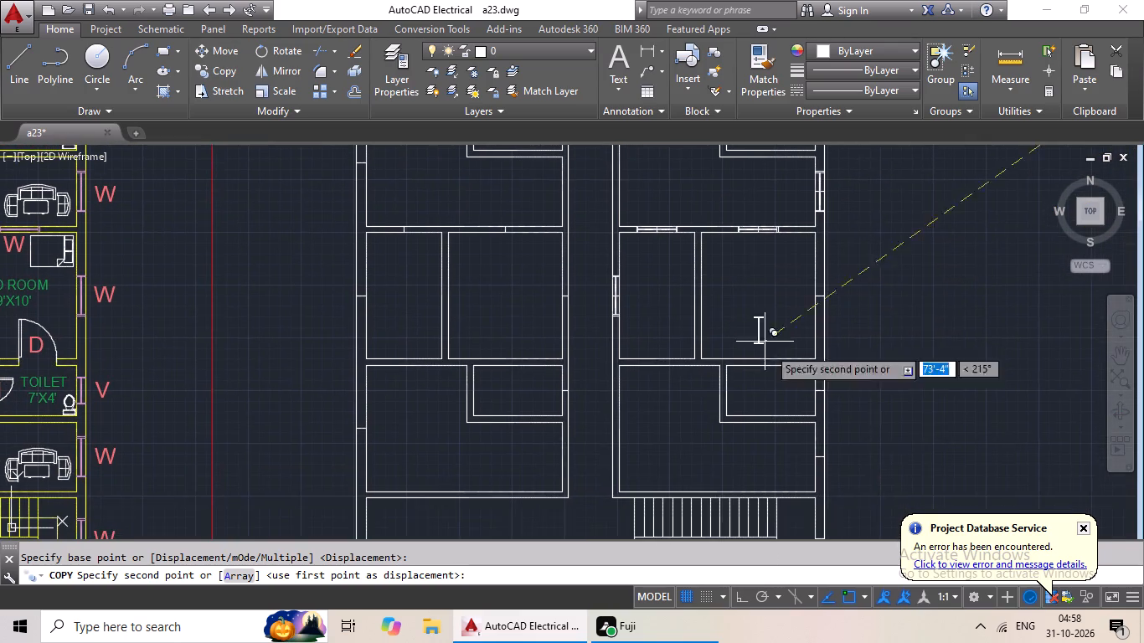
scroll(836, 401, "up", 3)
left_click(772, 359)
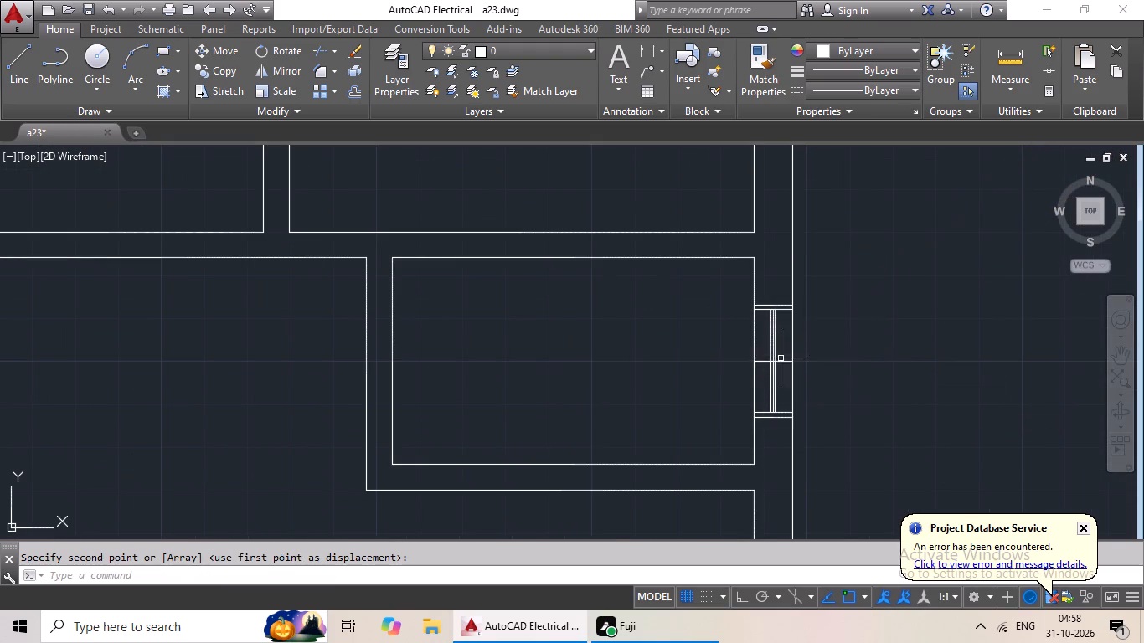
Copy the vertical 2' window symbol with shorter end lines by its midpoint onto the corridor-wall marker of the third unit's small room, west of the corridor.
scroll(874, 352, "down", 3)
middle_click_drag(882, 349, 773, 420)
middle_click_drag(865, 327, 754, 412)
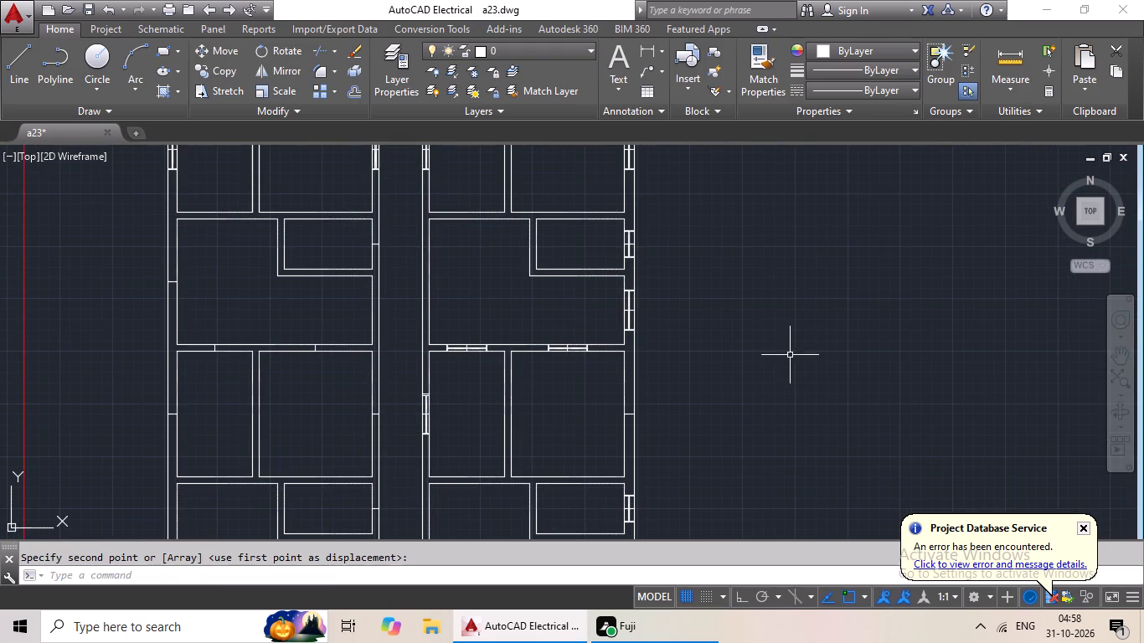
middle_click_drag(787, 353, 661, 421)
middle_click_drag(774, 352, 653, 431)
middle_click_drag(805, 352, 605, 444)
scroll(762, 386, "down", 1)
middle_click_drag(761, 379, 760, 381)
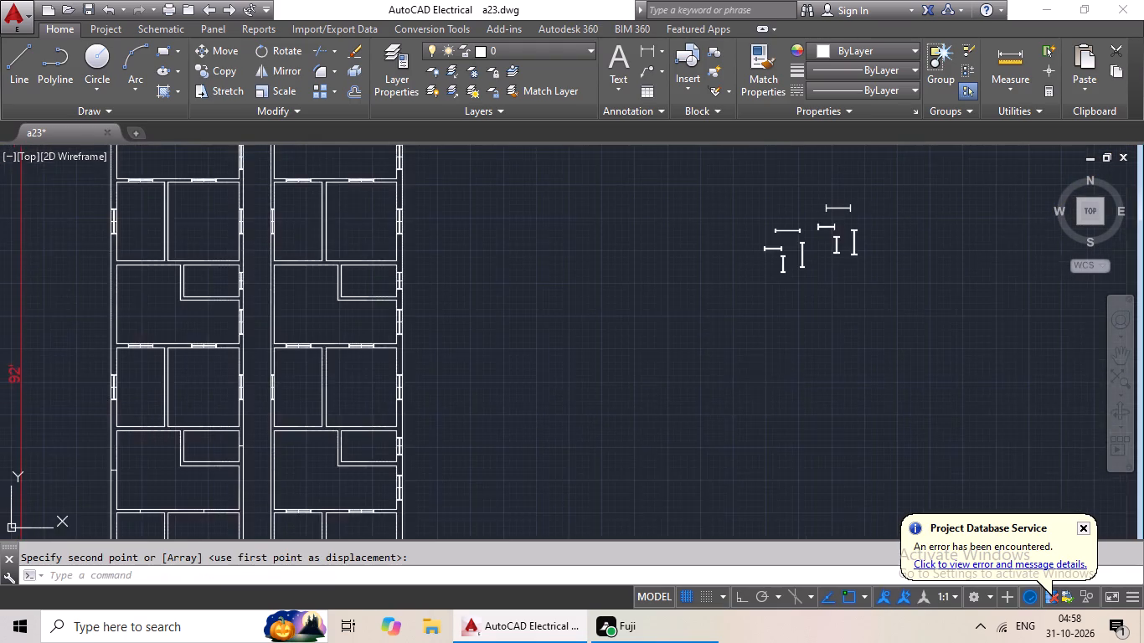
middle_click_drag(760, 381, 674, 460)
scroll(695, 347, "up", 4)
scroll(759, 301, "up", 1)
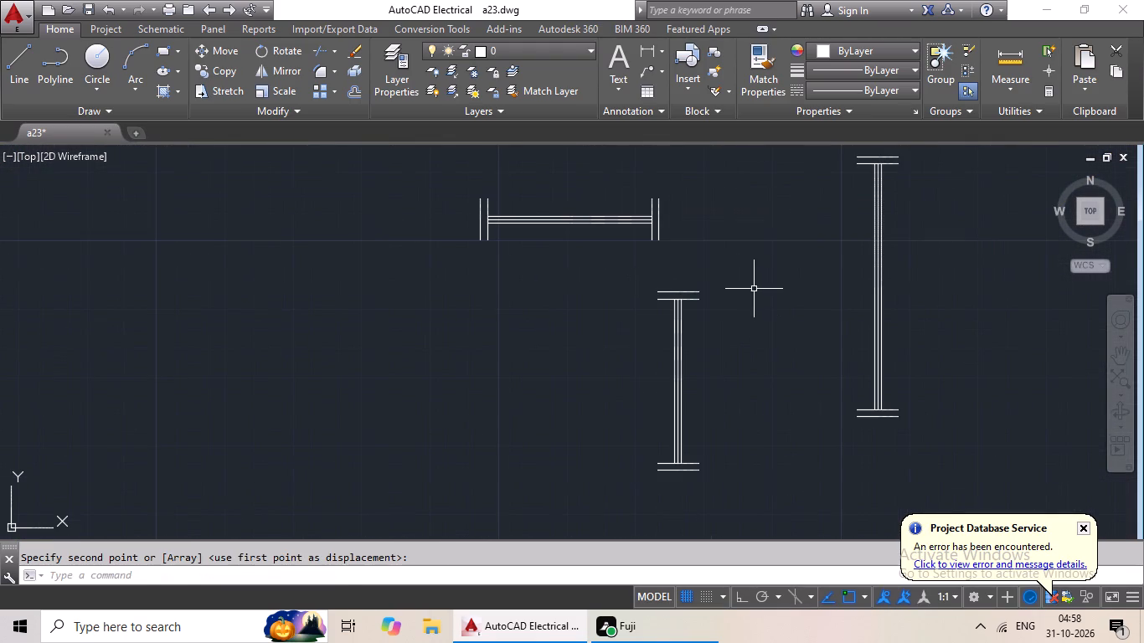
left_click_drag(736, 279, 717, 482)
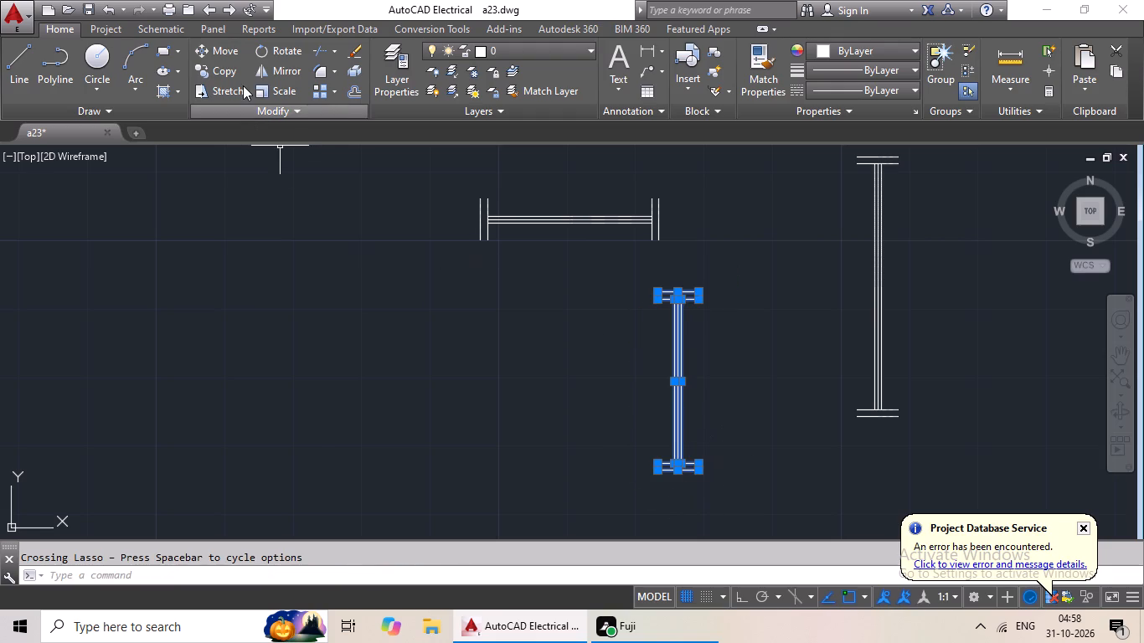
left_click_drag(223, 70, 226, 79)
scroll(669, 377, "up", 2)
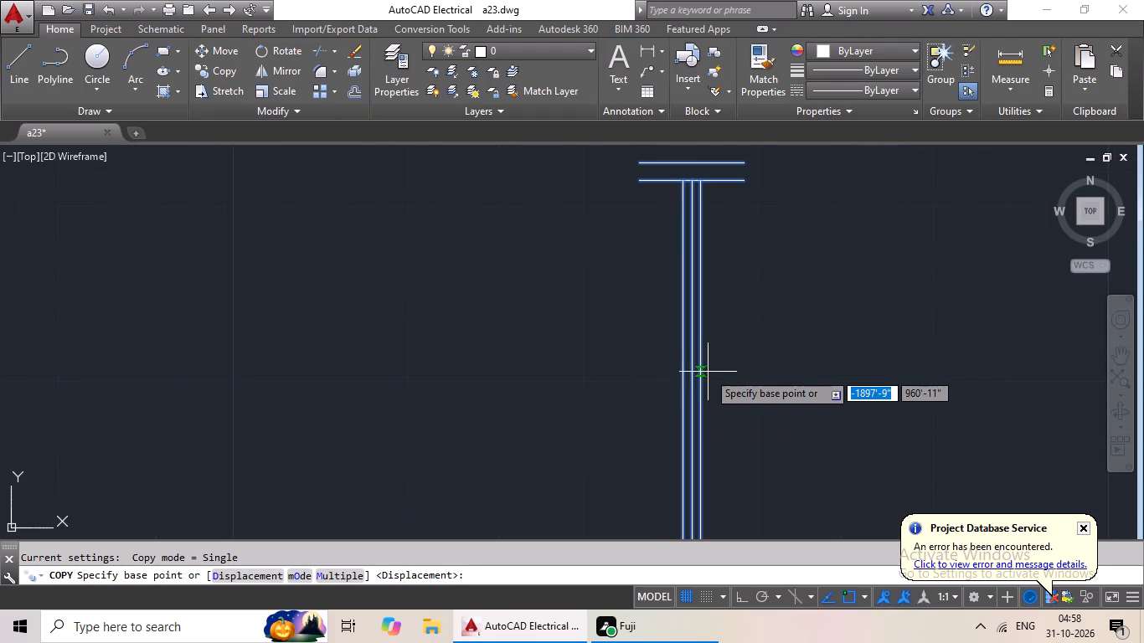
left_click(693, 390)
scroll(429, 403, "down", 3)
middle_click_drag(456, 404, 425, 409)
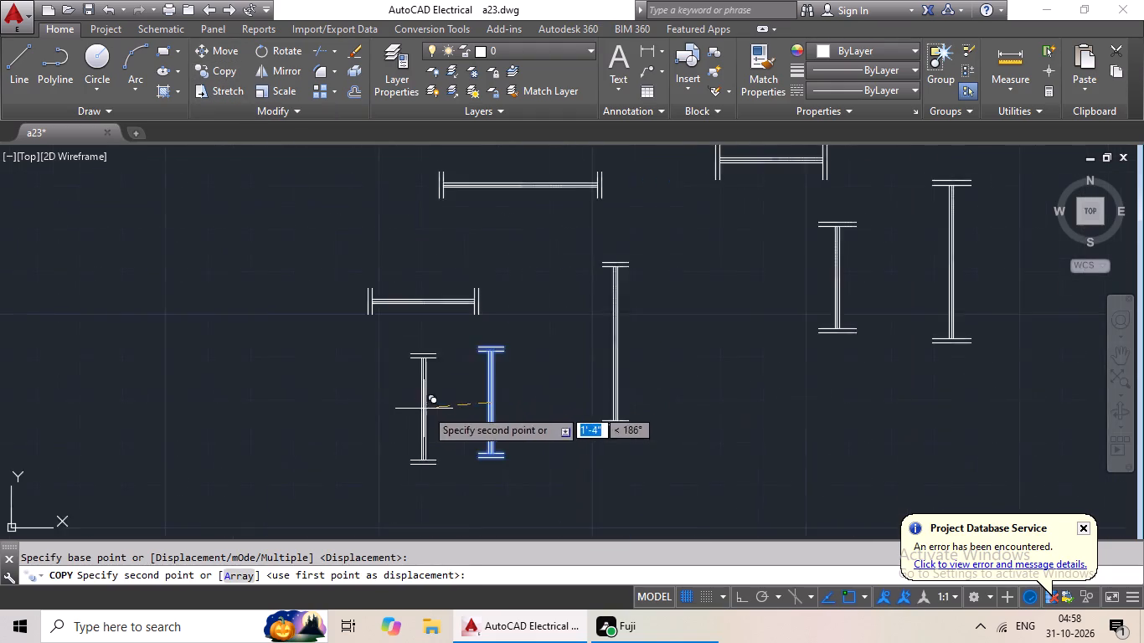
middle_click_drag(425, 409, 734, 378)
scroll(250, 441, "down", 2)
middle_click_drag(283, 439, 705, 399)
scroll(371, 476, "down", 2)
middle_click_drag(389, 482, 714, 433)
middle_click_drag(588, 437, 756, 429)
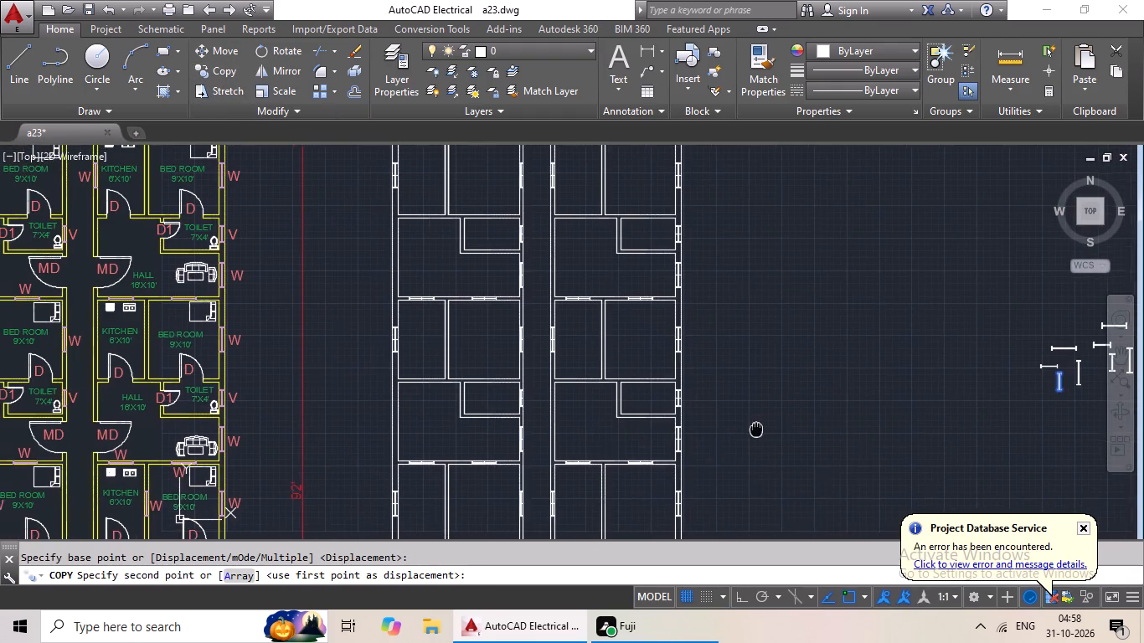
middle_click_drag(621, 459, 695, 388)
middle_click_drag(631, 494, 667, 414)
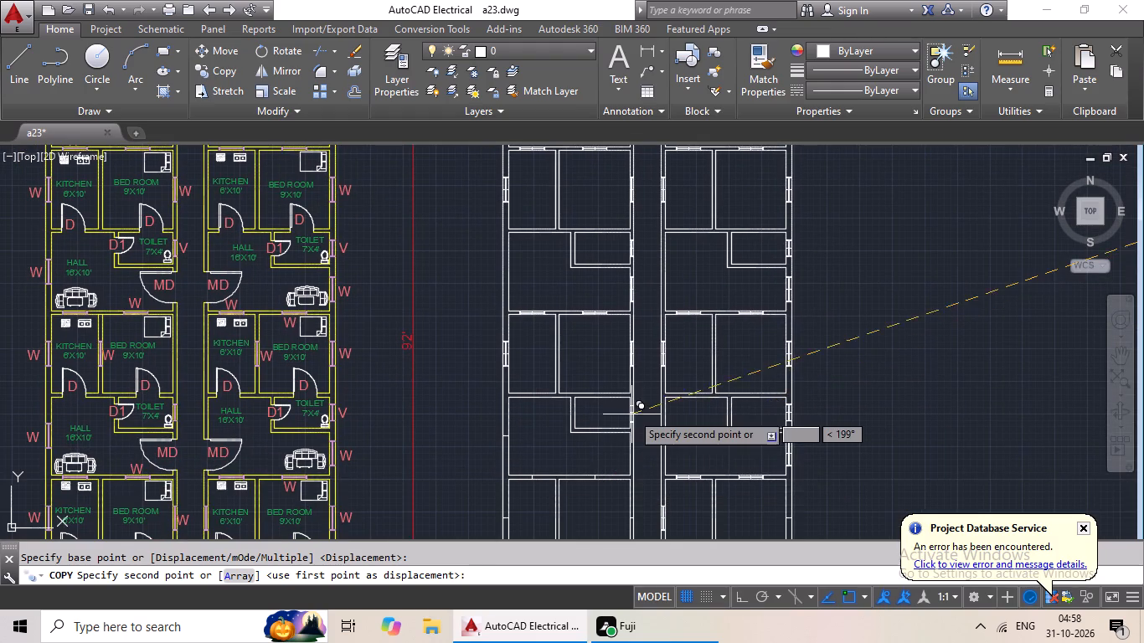
scroll(631, 410, "up", 4)
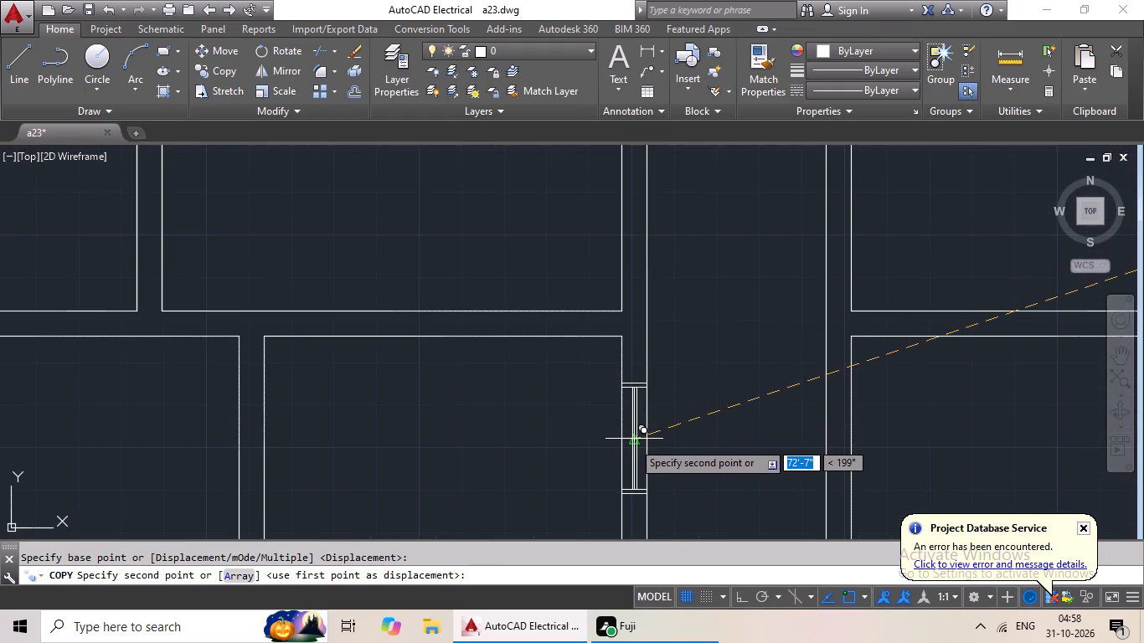
left_click(633, 441)
Copy the horizontal 3' window symbol with shorter end lines by its midpoint onto the marker between the third unit's hall and fourth unit's wide room, west of the corridor.
scroll(682, 429, "down", 3)
middle_click_drag(693, 434, 630, 399)
middle_click_drag(750, 445, 703, 410)
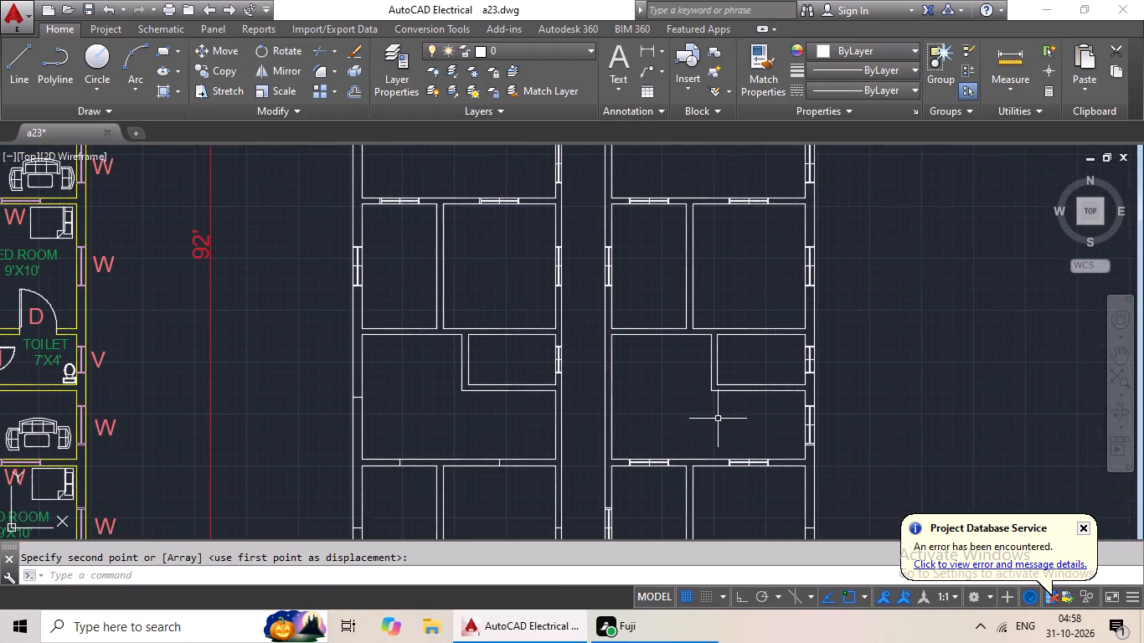
middle_click_drag(745, 431, 619, 406)
scroll(786, 378, "down", 2)
middle_click_drag(847, 382, 739, 399)
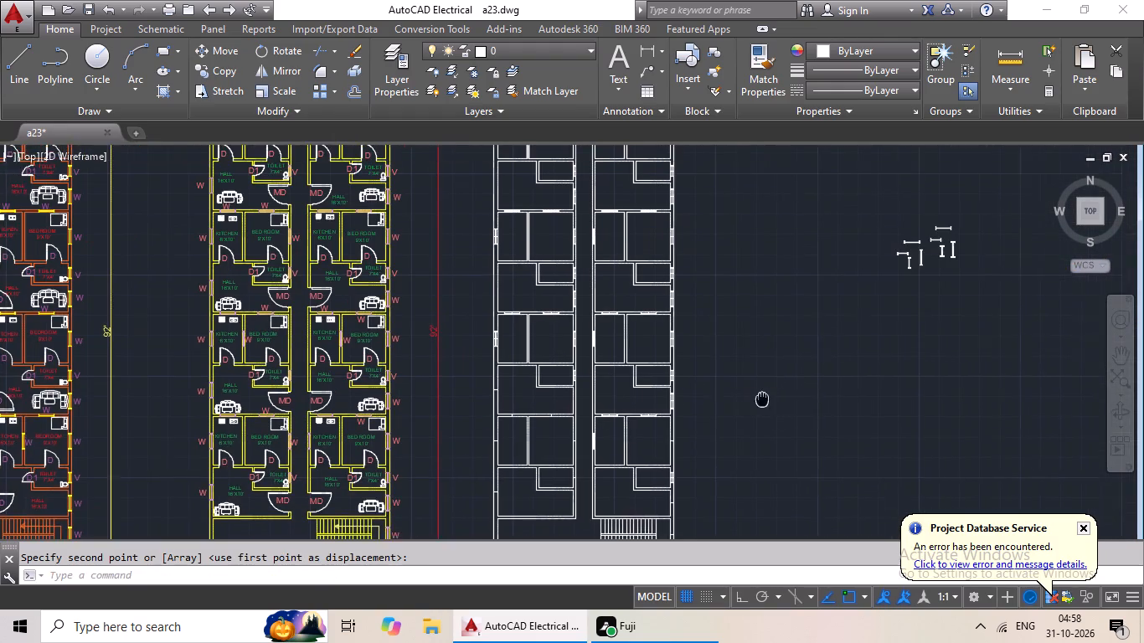
middle_click_drag(847, 383, 715, 426)
scroll(785, 284, "up", 2)
middle_click_drag(768, 280, 768, 281)
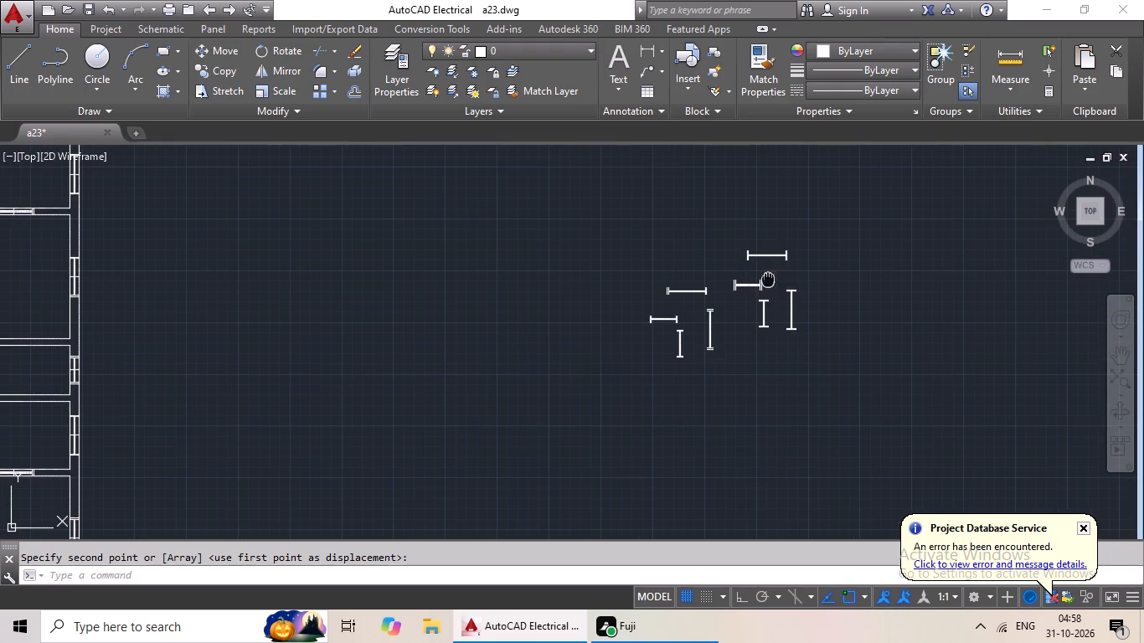
middle_click_drag(768, 281, 741, 347)
scroll(685, 368, "up", 3)
left_click_drag(649, 282, 472, 298)
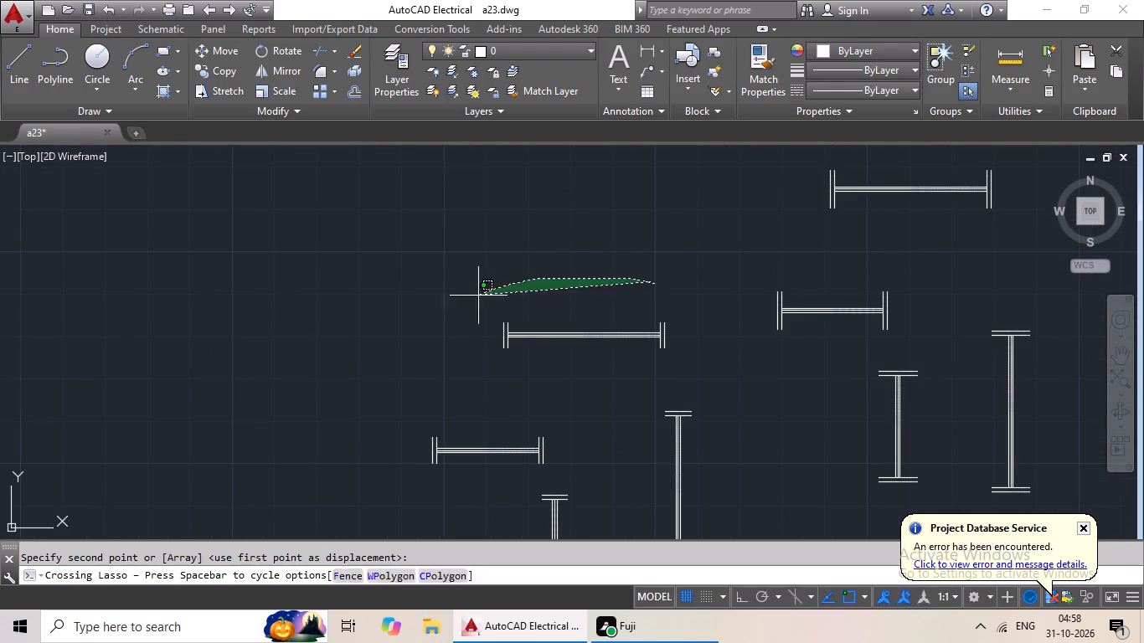
left_click_drag(472, 298, 704, 346)
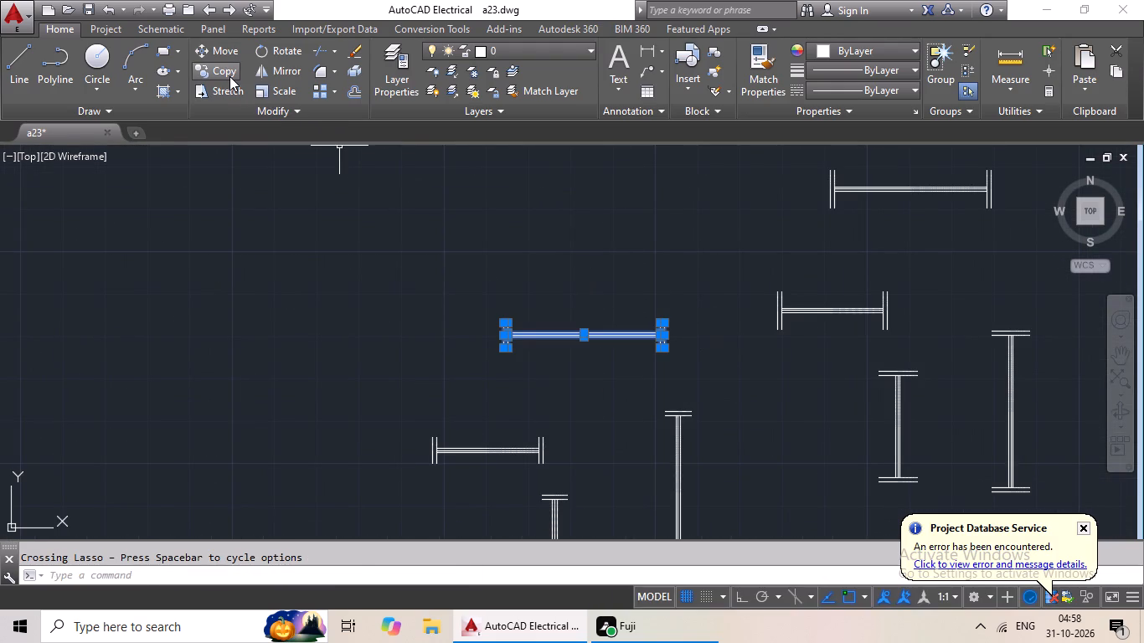
left_click(229, 75)
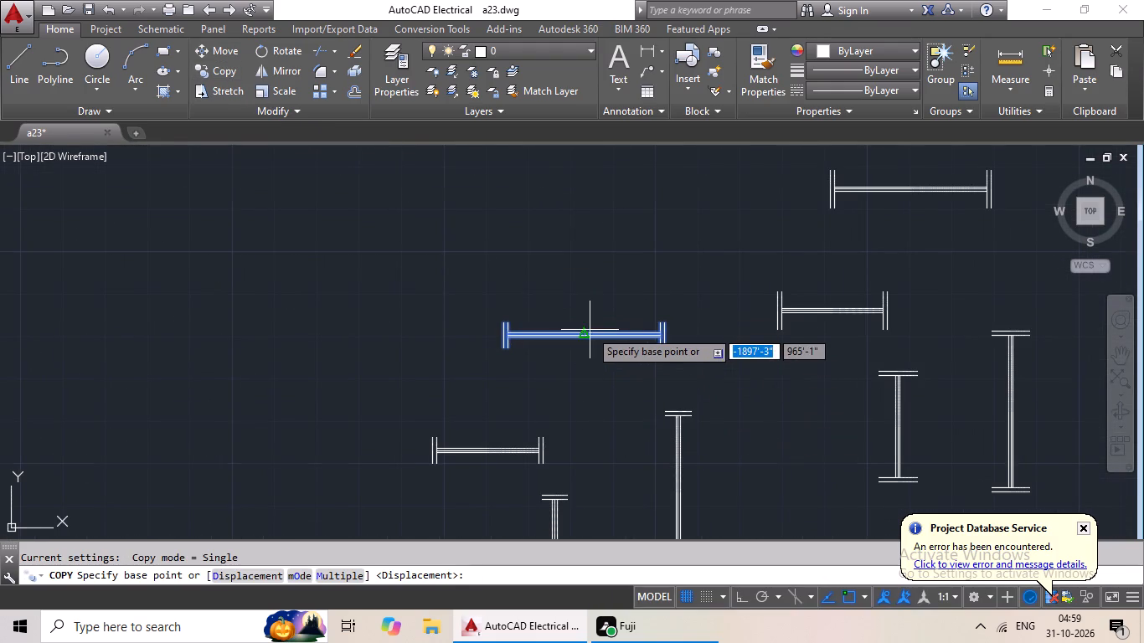
scroll(590, 330, "up", 3)
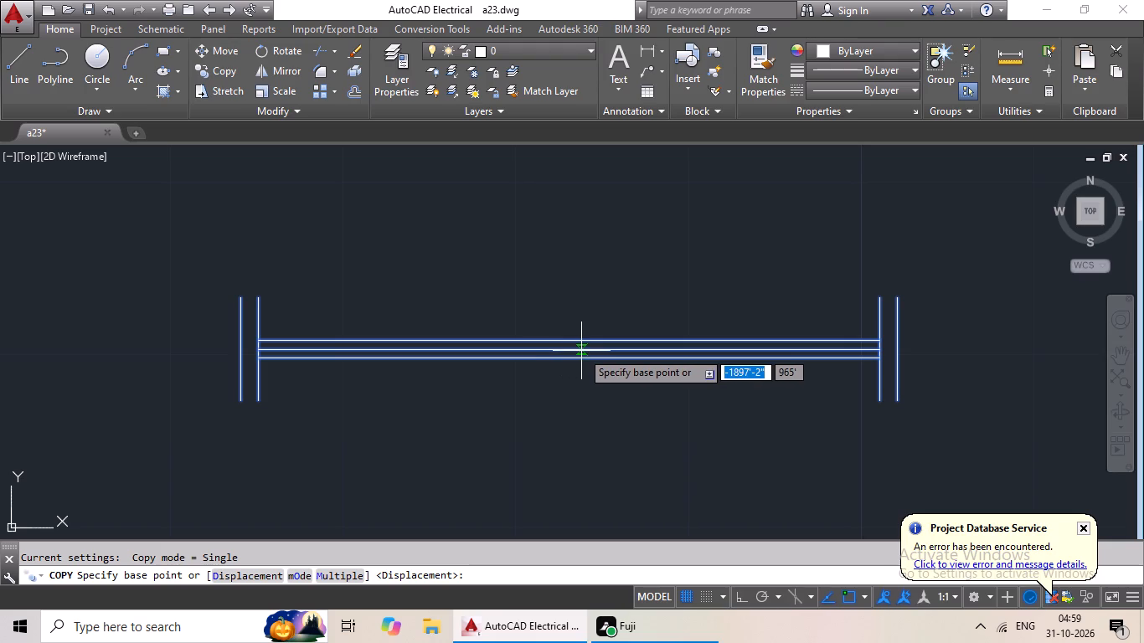
left_click(566, 348)
scroll(458, 402, "down", 3)
middle_click_drag(451, 424, 617, 295)
scroll(406, 426, "down", 2)
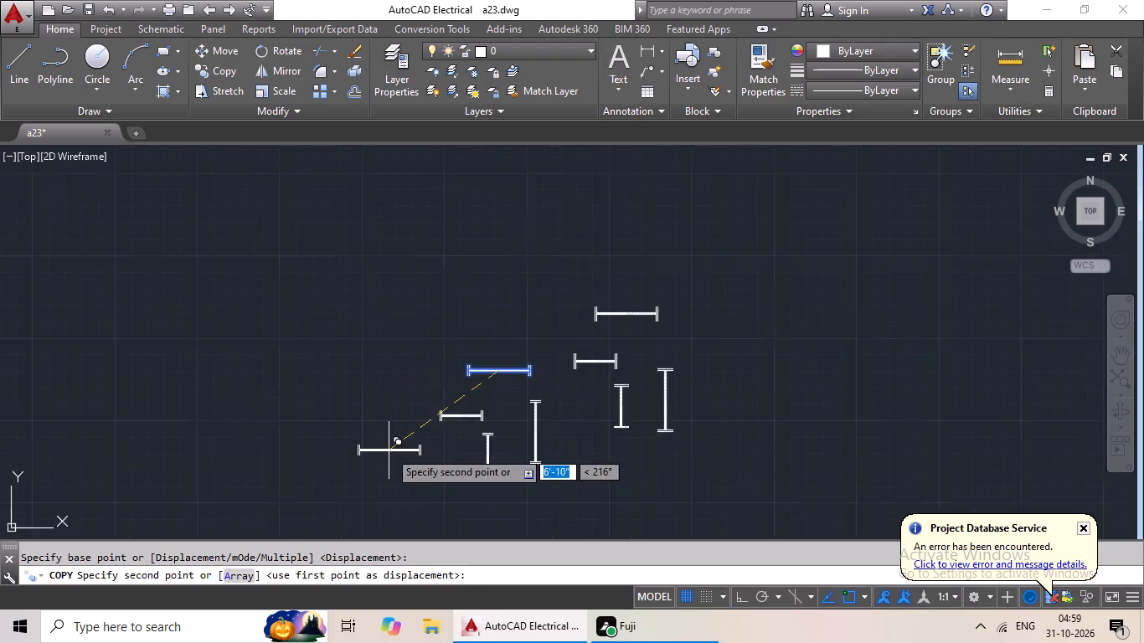
middle_click_drag(395, 446, 658, 311)
scroll(441, 395, "down", 1)
middle_click_drag(394, 426, 695, 303)
middle_click_drag(535, 374, 750, 333)
middle_click_drag(732, 435, 909, 357)
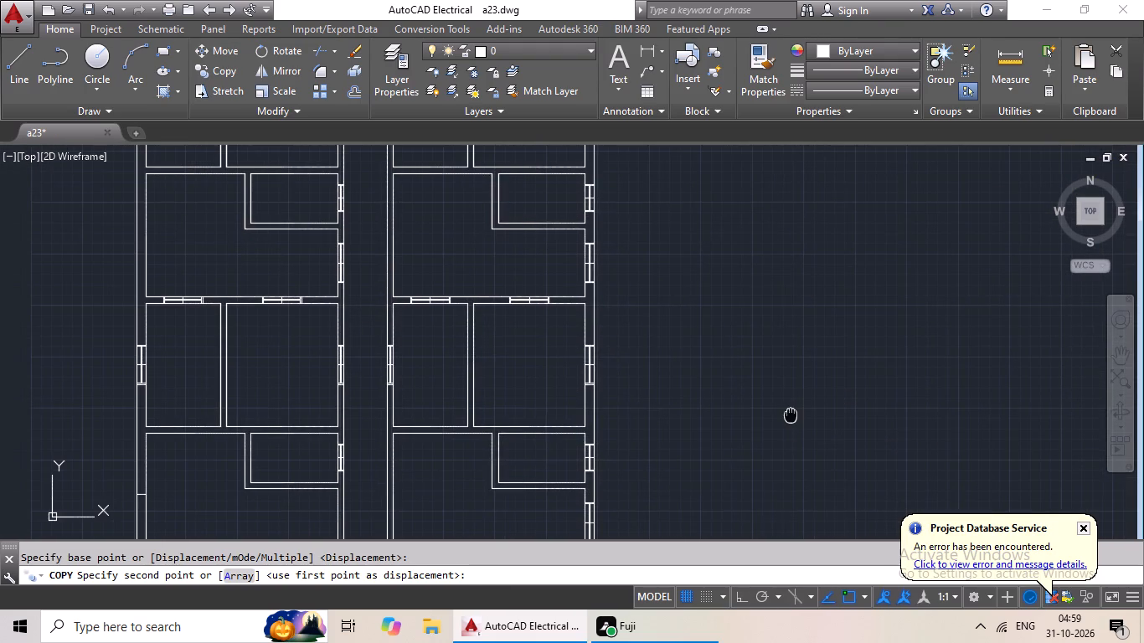
middle_click_drag(721, 413, 786, 355)
scroll(502, 442, "up", 3)
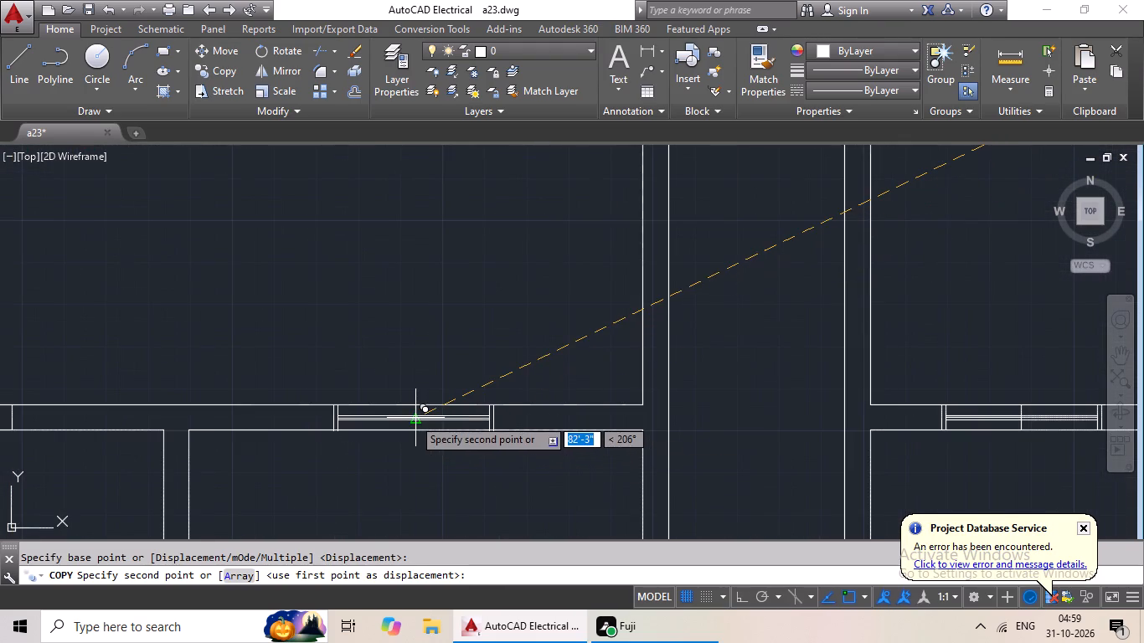
left_click(413, 418)
Copy the horizontal 3' window symbol with shorter end lines by its midpoint onto the marker between the third unit's hall and fourth unit's narrow room, west of the corridor.
scroll(551, 409, "down", 3)
middle_click_drag(578, 431, 523, 376)
middle_click_drag(662, 445, 662, 444)
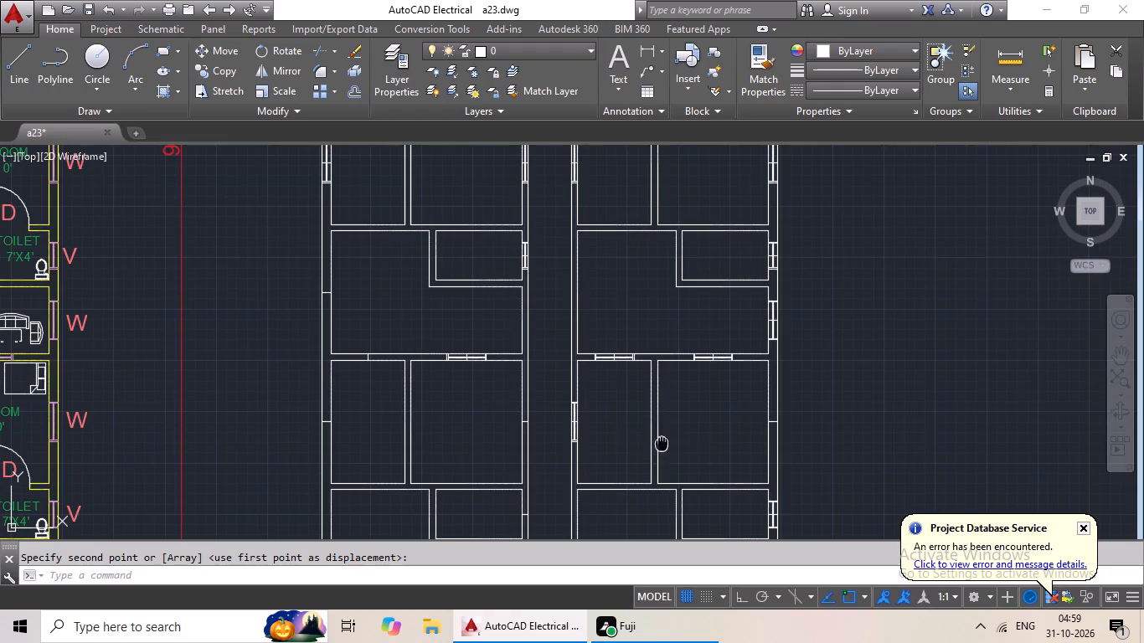
middle_click_drag(662, 444, 609, 433)
middle_click_drag(697, 406, 528, 450)
scroll(782, 387, "down", 1)
middle_click_drag(791, 382, 662, 448)
middle_click_drag(831, 368, 703, 445)
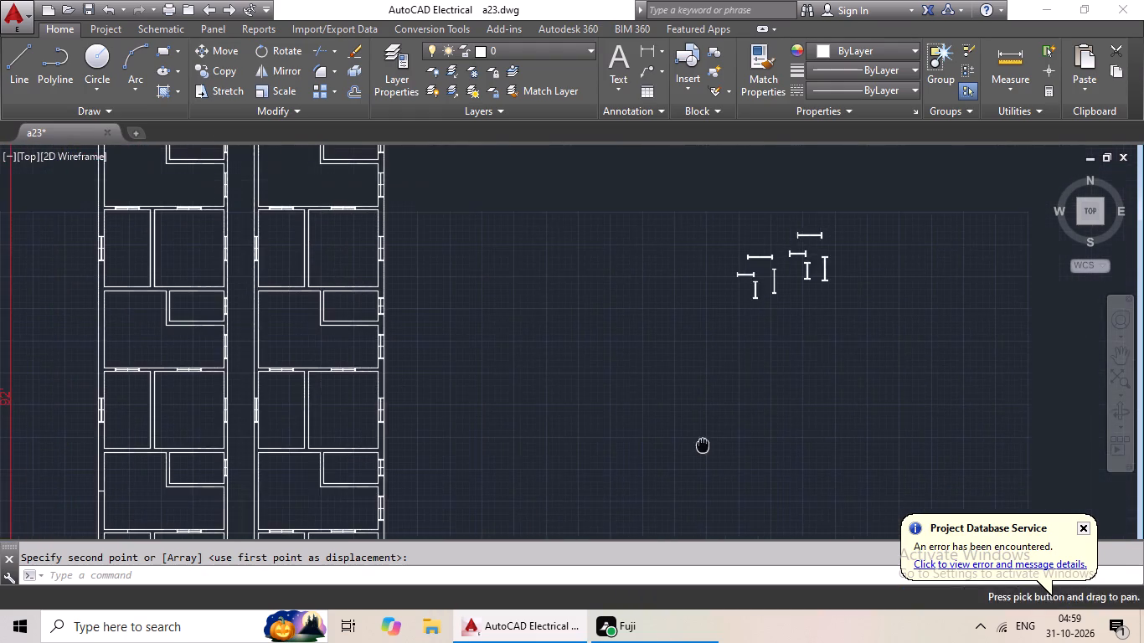
middle_click_drag(826, 347, 739, 425)
scroll(678, 323, "up", 4)
left_click_drag(631, 327, 750, 371)
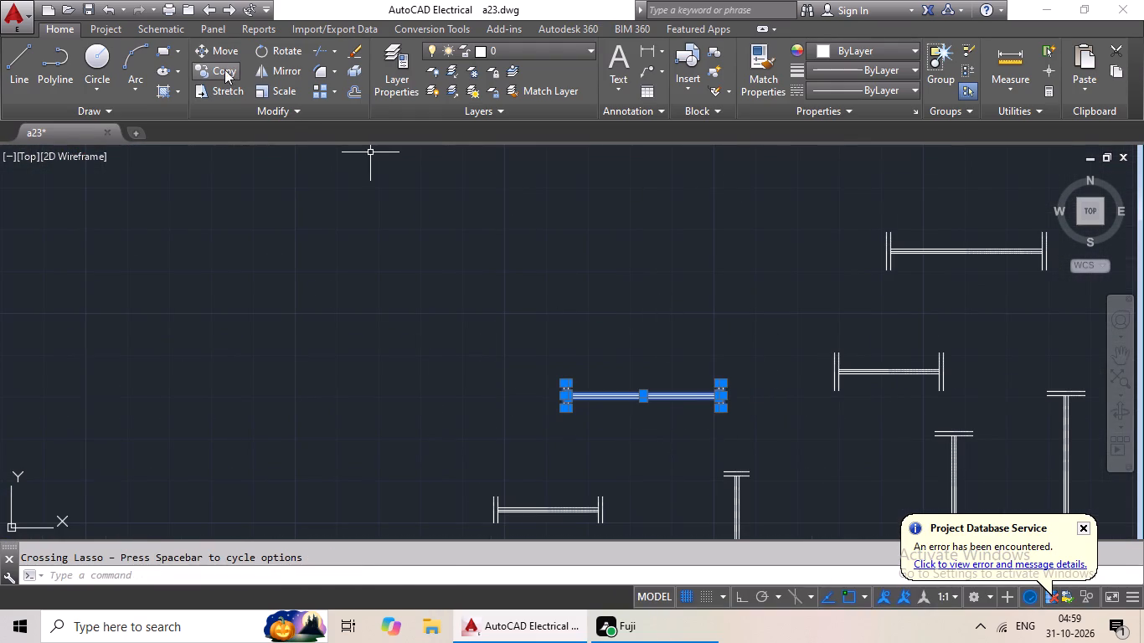
left_click(211, 63)
scroll(657, 398, "up", 2)
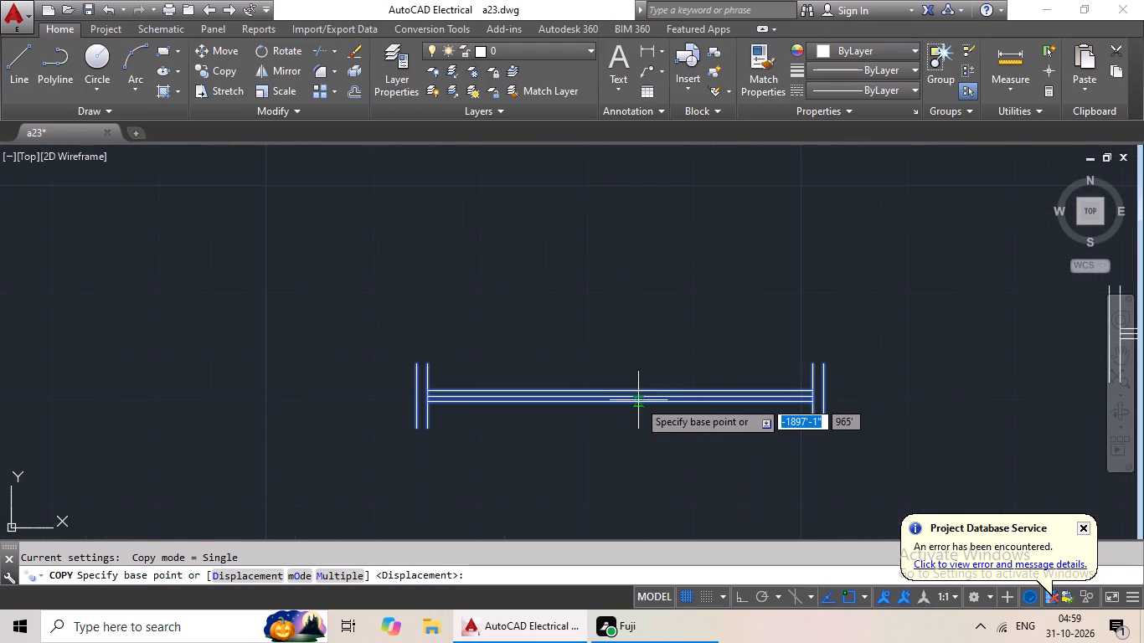
left_click_drag(622, 396, 602, 400)
scroll(490, 455, "down", 3)
middle_click_drag(517, 444, 692, 338)
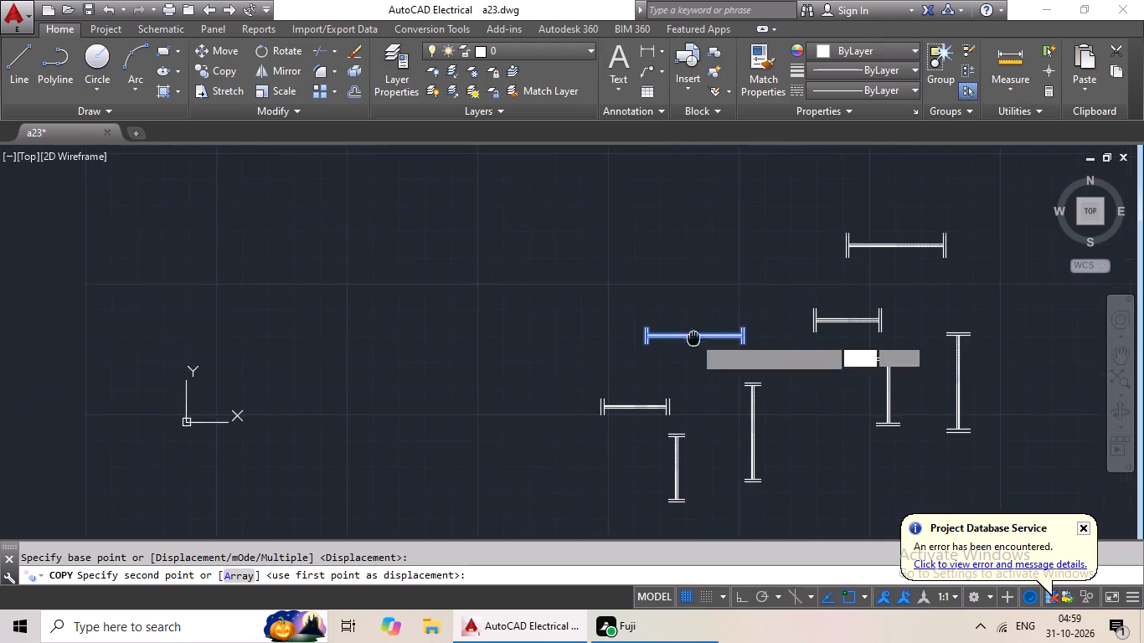
scroll(472, 426, "down", 1)
middle_click_drag(471, 441, 737, 338)
scroll(490, 413, "down", 2)
middle_click_drag(491, 415, 654, 361)
middle_click_drag(532, 397, 709, 362)
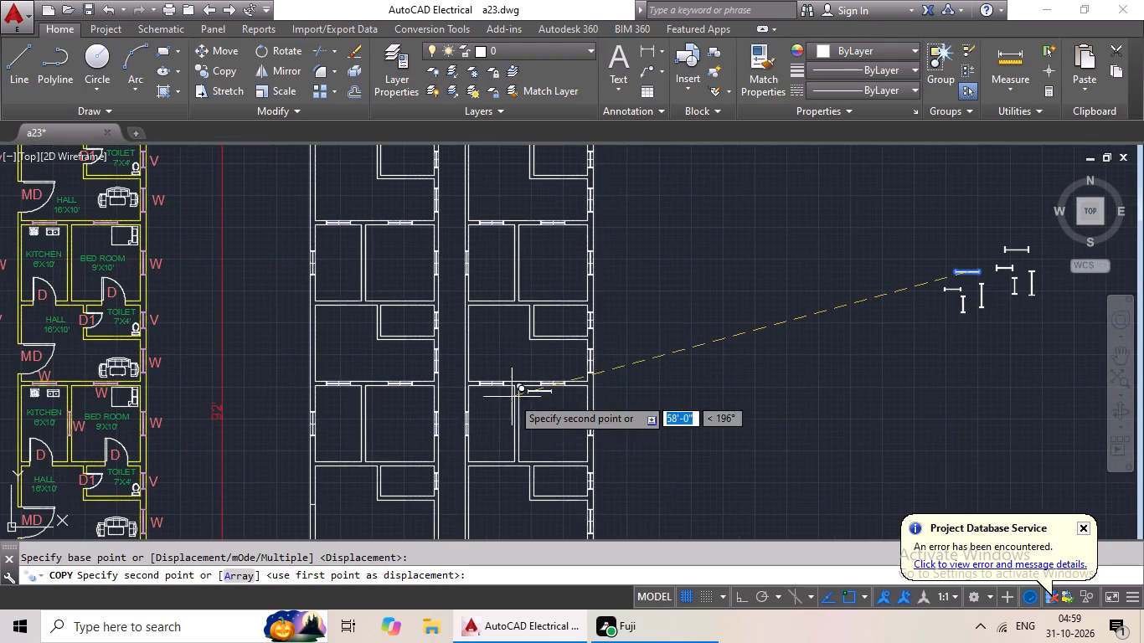
middle_click_drag(420, 411, 509, 329)
middle_click_drag(472, 441, 518, 367)
scroll(479, 403, "up", 4)
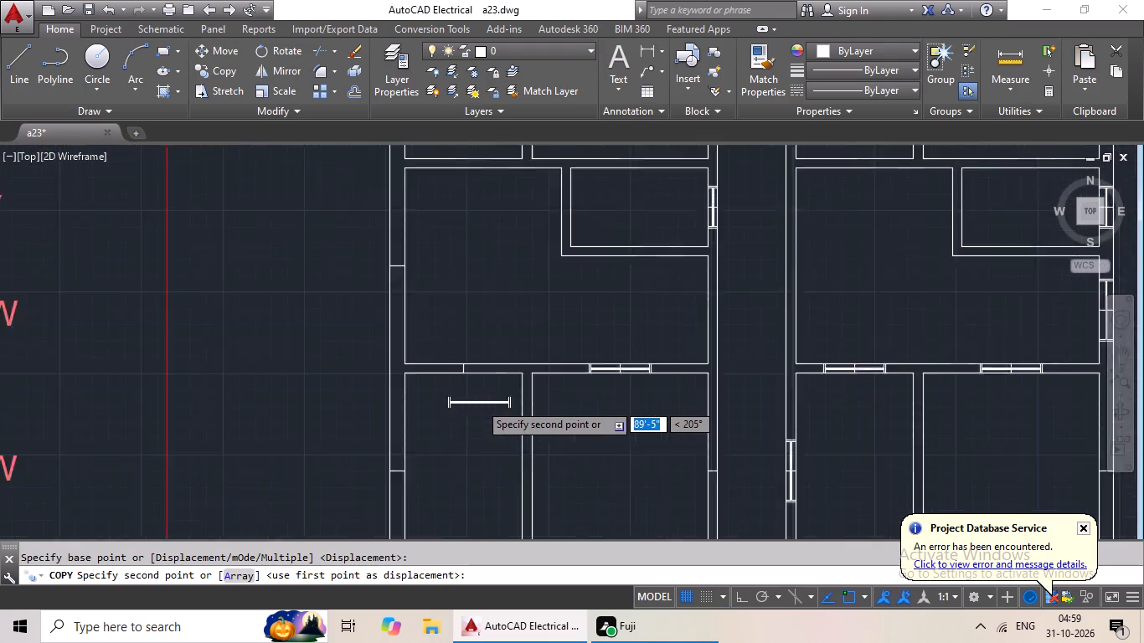
left_click(435, 321)
Copy the vertical 3' window symbol with longer end lines by its midpoint onto the outer-wall marker of the third unit's hall, west of the corridor.
scroll(575, 342, "down", 2)
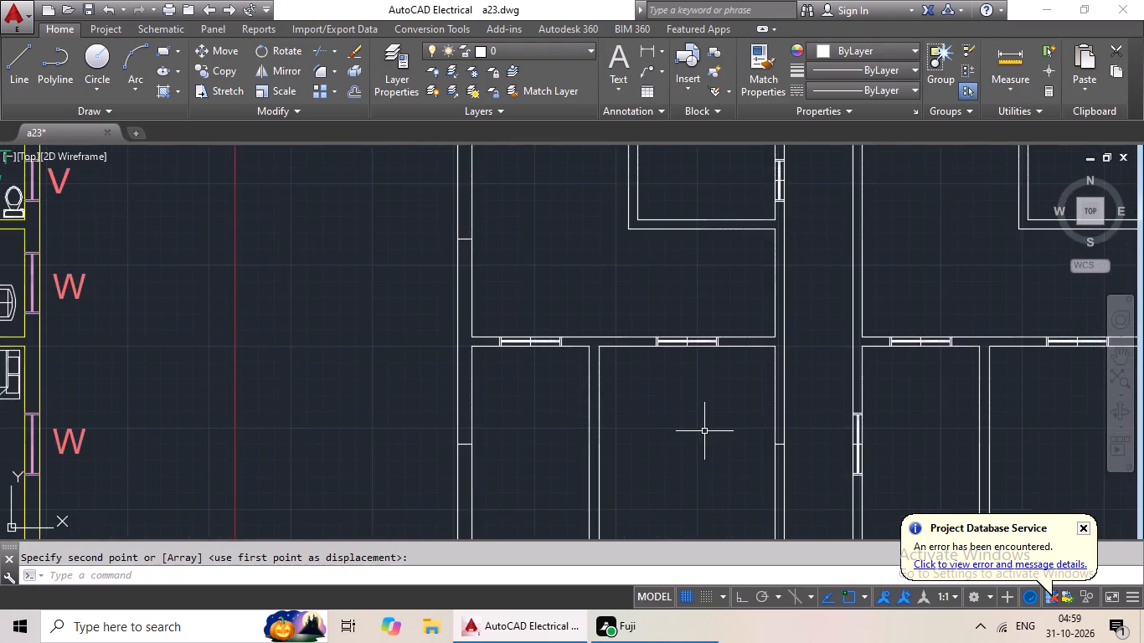
middle_click_drag(695, 434, 549, 462)
scroll(698, 411, "down", 1)
middle_click_drag(697, 411, 601, 446)
middle_click_drag(812, 381, 639, 431)
middle_click_drag(861, 373, 693, 439)
scroll(756, 391, "down", 1)
middle_click_drag(786, 377, 688, 452)
middle_click_drag(806, 392, 714, 445)
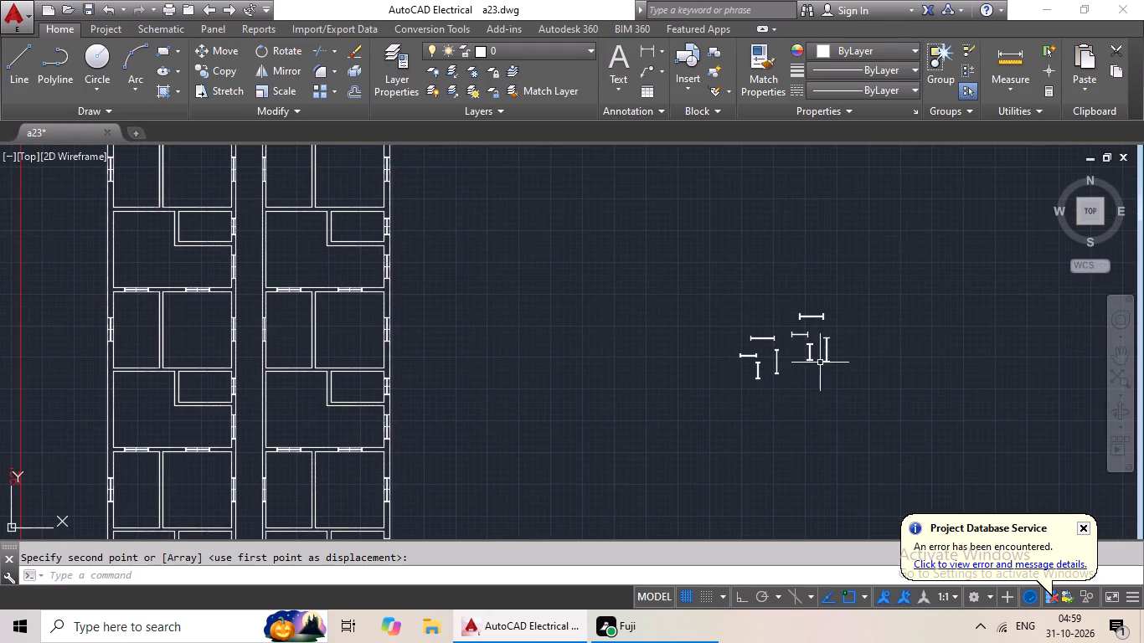
scroll(826, 353, "up", 5)
scroll(879, 294, "down", 1)
left_click_drag(877, 275, 789, 275)
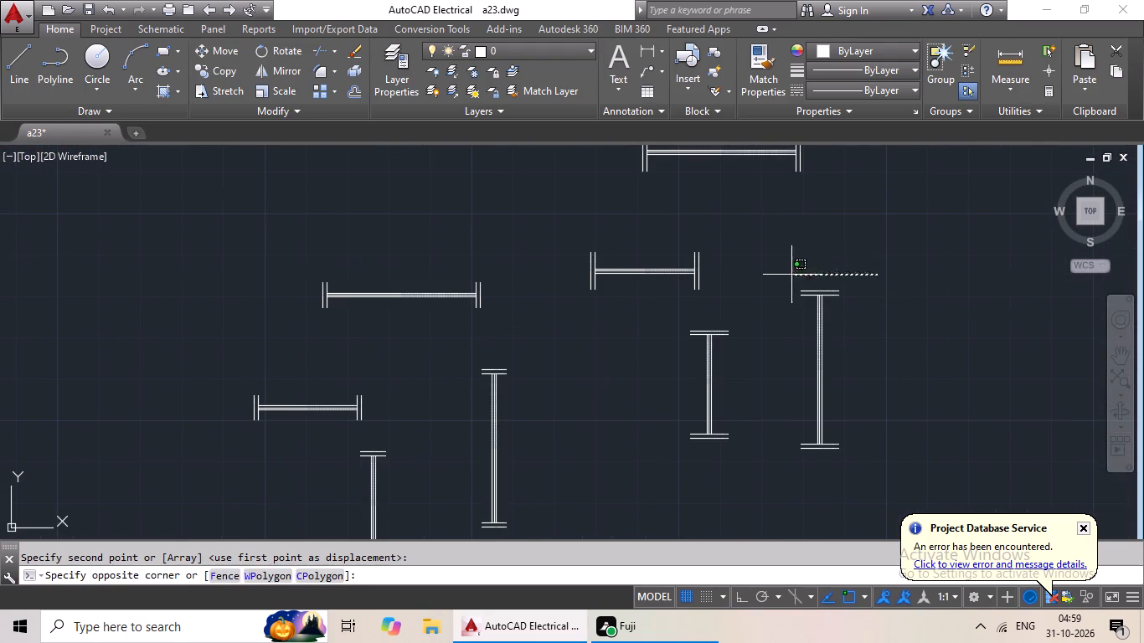
left_click_drag(789, 275, 889, 451)
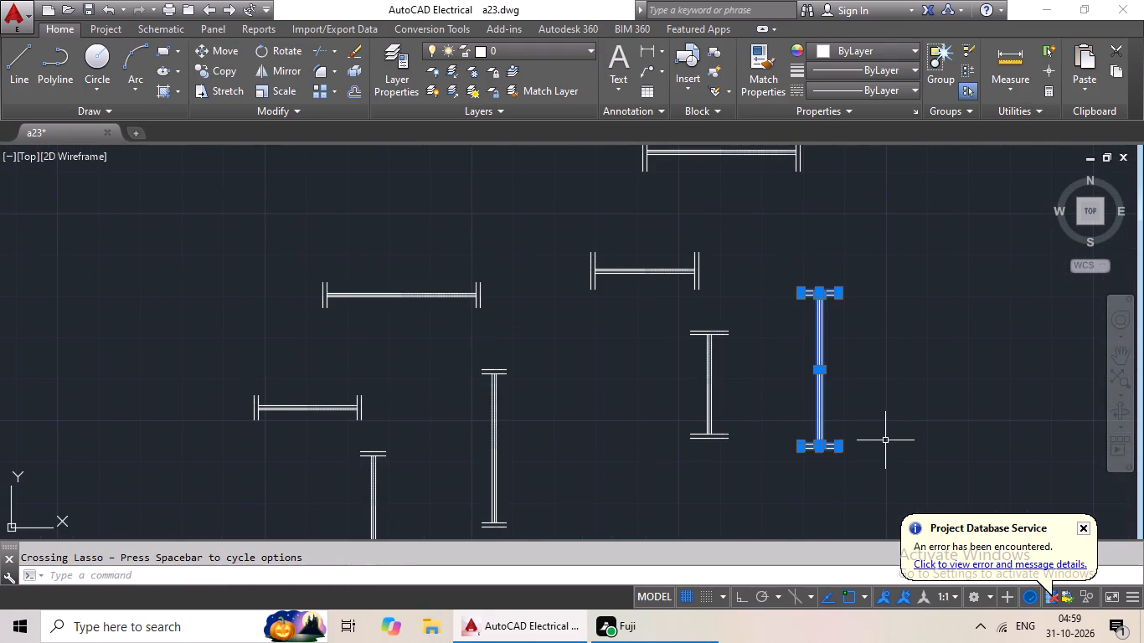
left_click(224, 73)
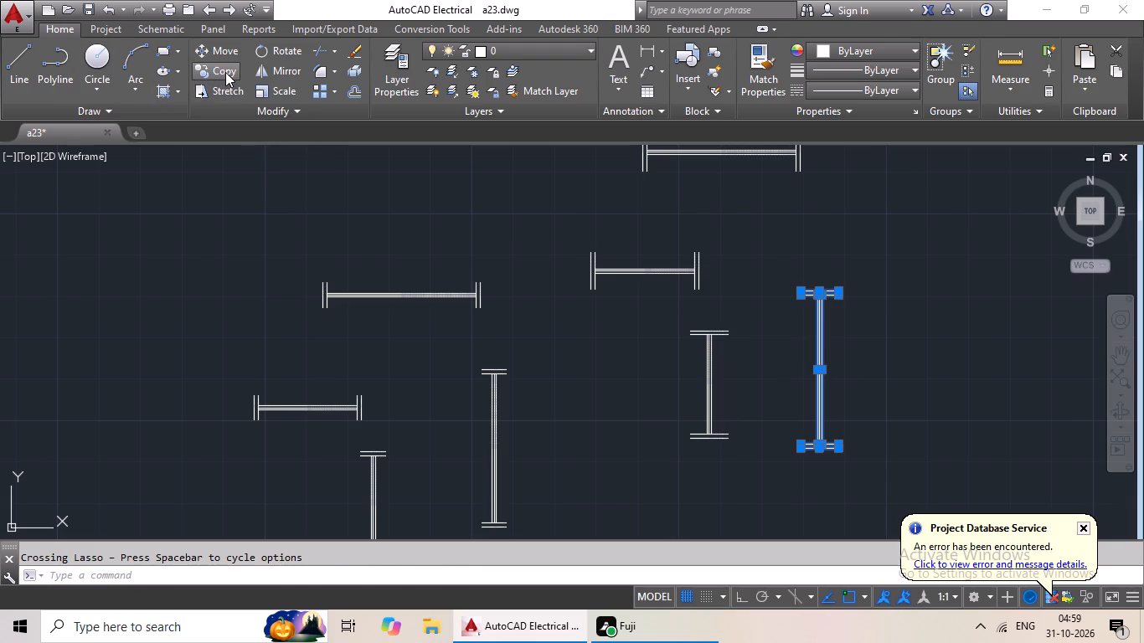
scroll(843, 391, "up", 2)
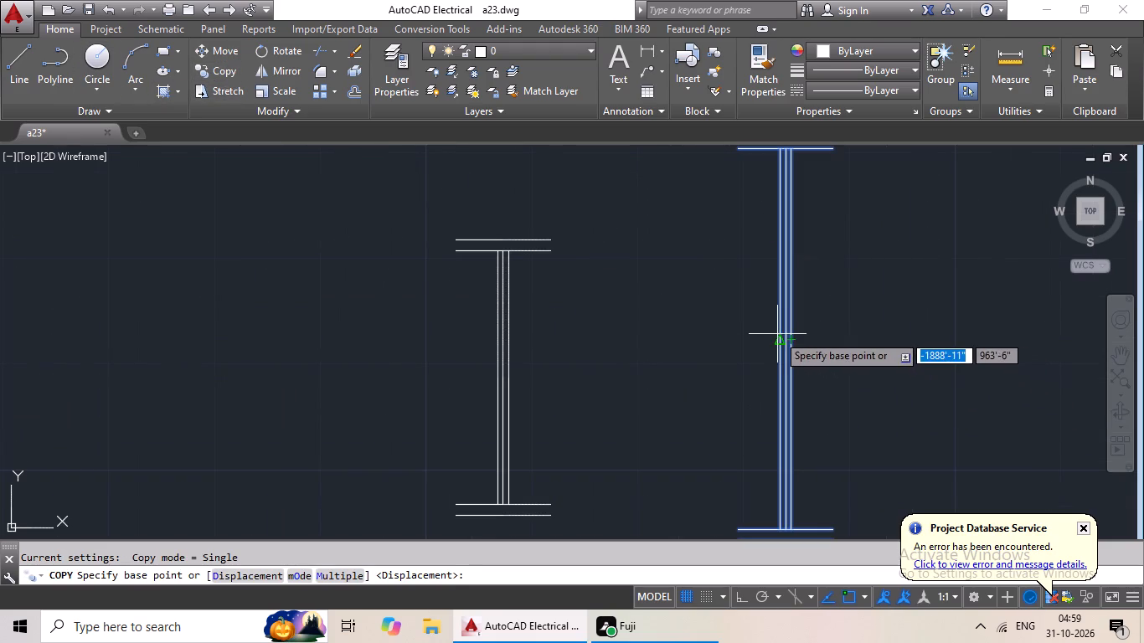
left_click_drag(786, 344, 777, 348)
scroll(369, 375, "down", 3)
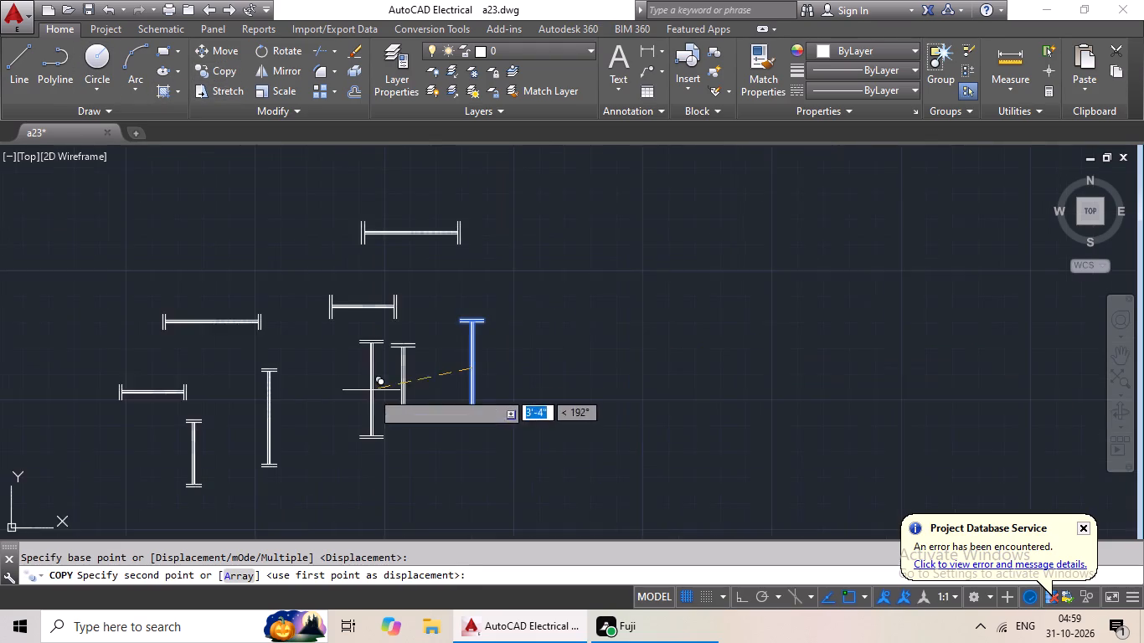
middle_click_drag(375, 392, 584, 333)
scroll(588, 331, "down", 2)
middle_click_drag(598, 344, 694, 305)
scroll(410, 347, "down", 2)
middle_click_drag(402, 352, 555, 303)
middle_click_drag(407, 345, 554, 306)
middle_click_drag(581, 377, 666, 302)
middle_click_drag(607, 393, 625, 388)
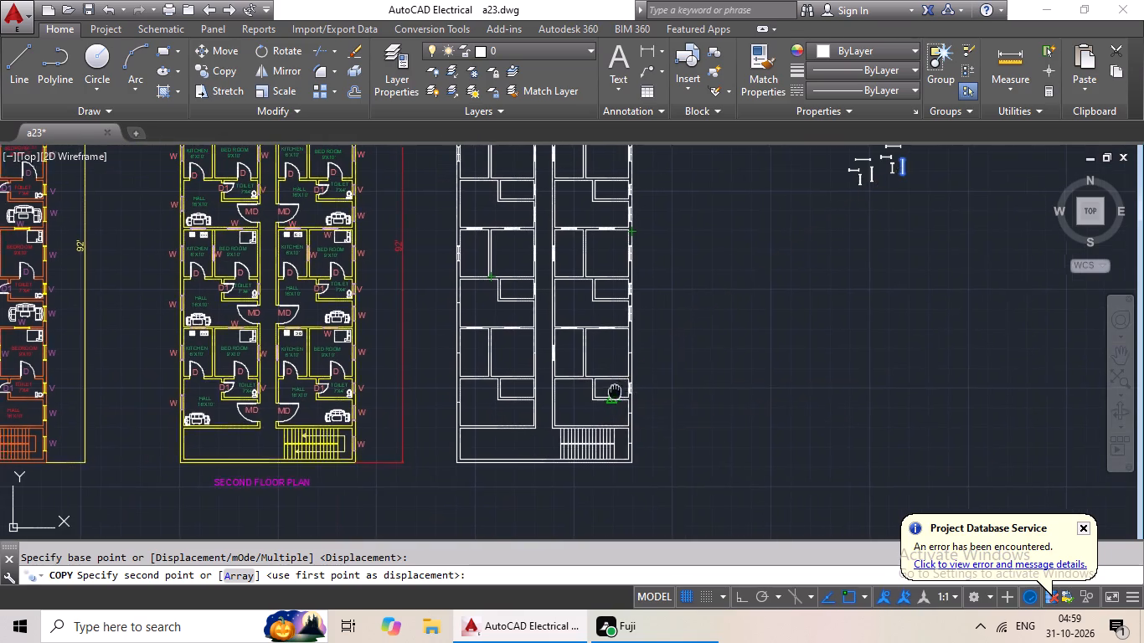
middle_click_drag(625, 388, 672, 370)
scroll(526, 284, "up", 3)
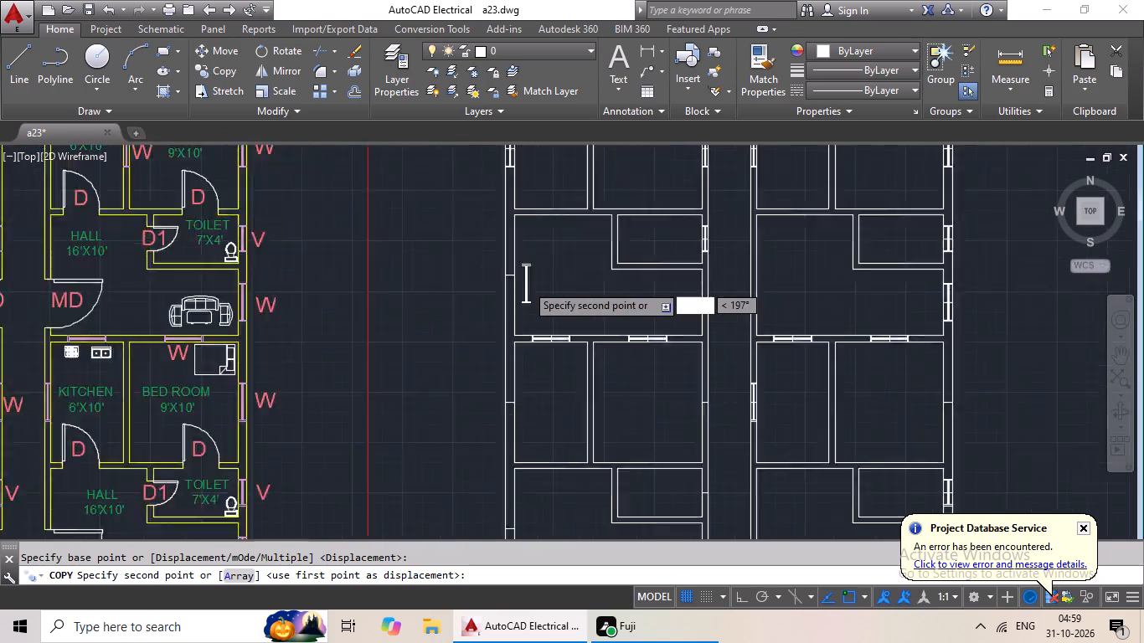
scroll(526, 284, "up", 2)
left_click(451, 251)
Copy the vertical 3' window symbol with shorter end lines by its midpoint onto the corridor-wall marker of the fourth unit's wide room, west of the corridor.
scroll(617, 262, "down", 2)
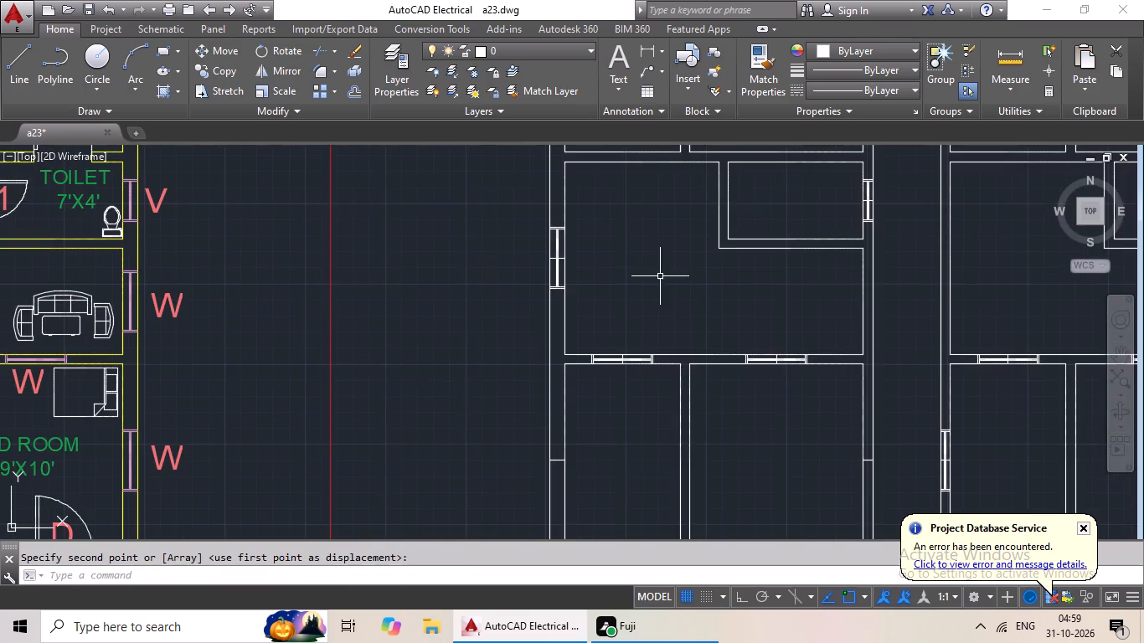
middle_click_drag(661, 276, 631, 281)
middle_click_drag(705, 308, 572, 303)
scroll(673, 316, "down", 1)
middle_click_drag(709, 331, 574, 332)
middle_click_drag(722, 332, 626, 330)
middle_click_drag(925, 332, 810, 347)
middle_click_drag(918, 337, 669, 346)
scroll(713, 331, "down", 2)
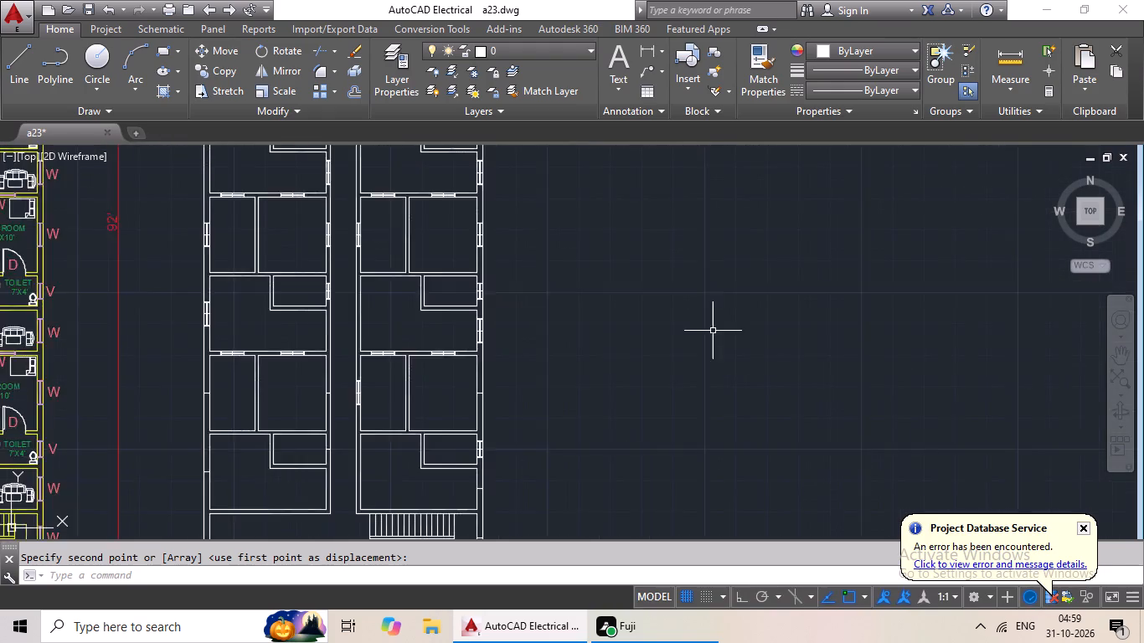
middle_click_drag(739, 321, 688, 359)
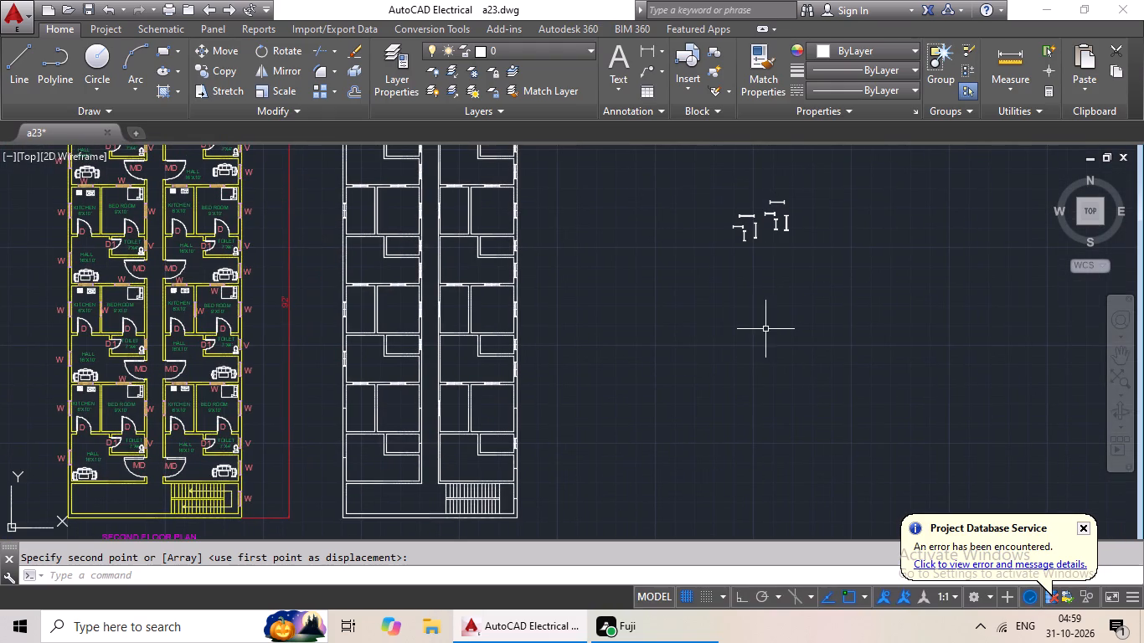
middle_click_drag(726, 332, 720, 342)
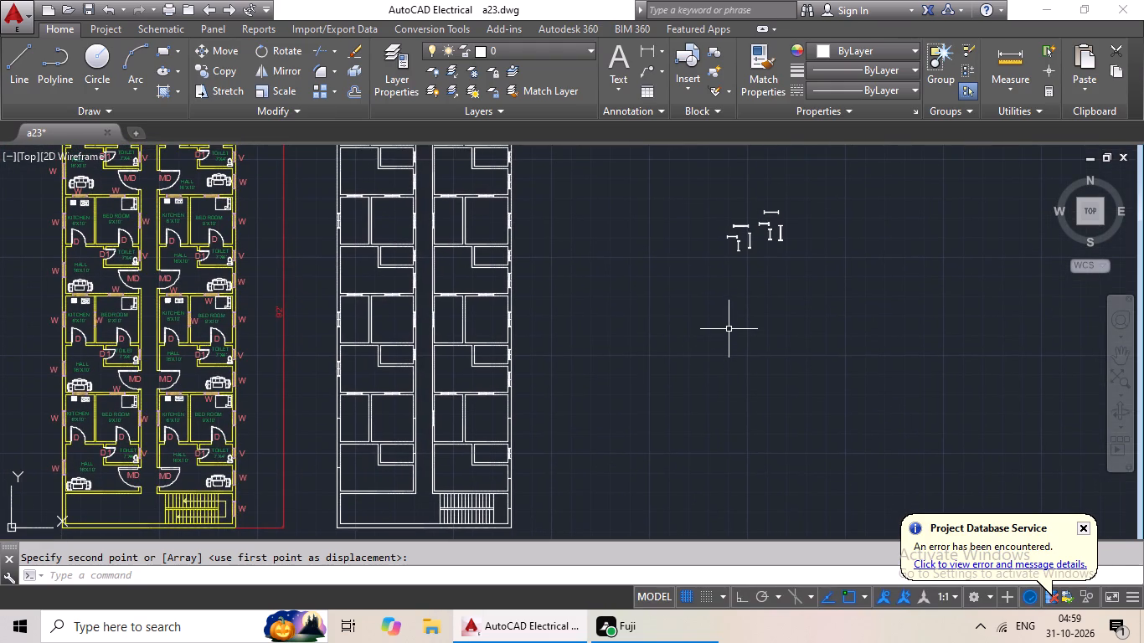
middle_click_drag(739, 331, 707, 354)
middle_click_drag(720, 332, 692, 368)
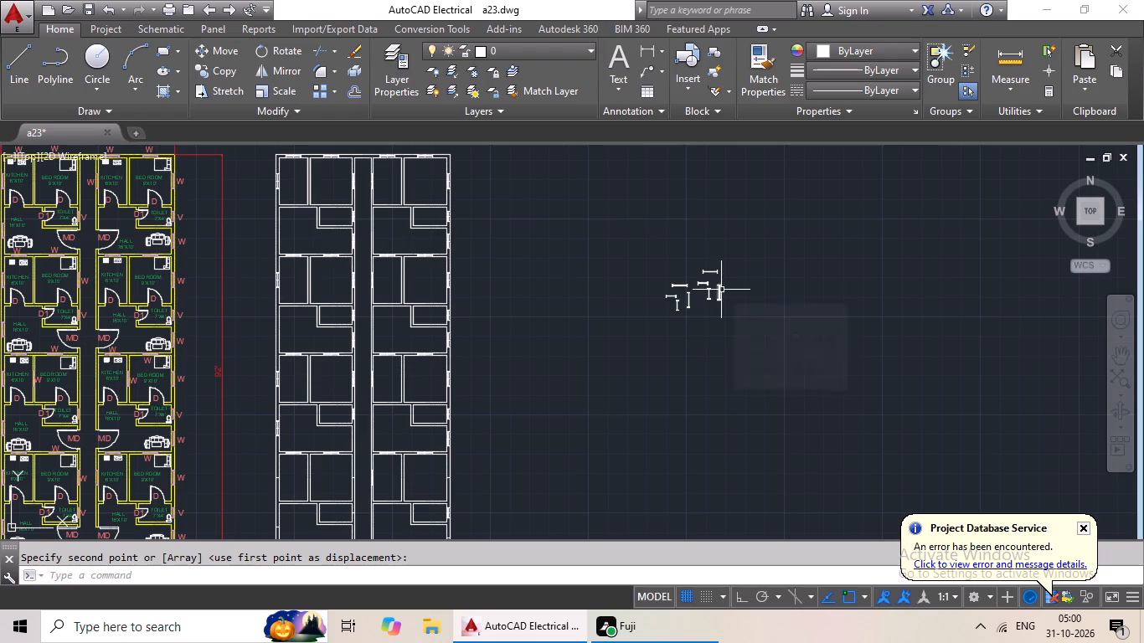
scroll(721, 293, "up", 2)
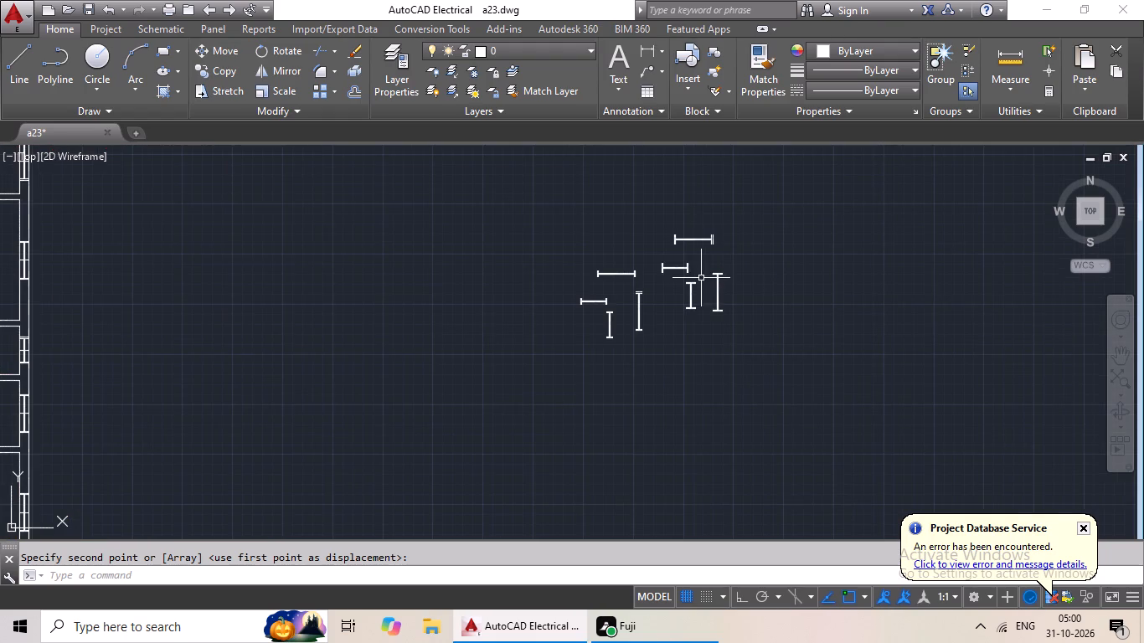
scroll(701, 278, "up", 3)
left_click_drag(466, 304, 502, 503)
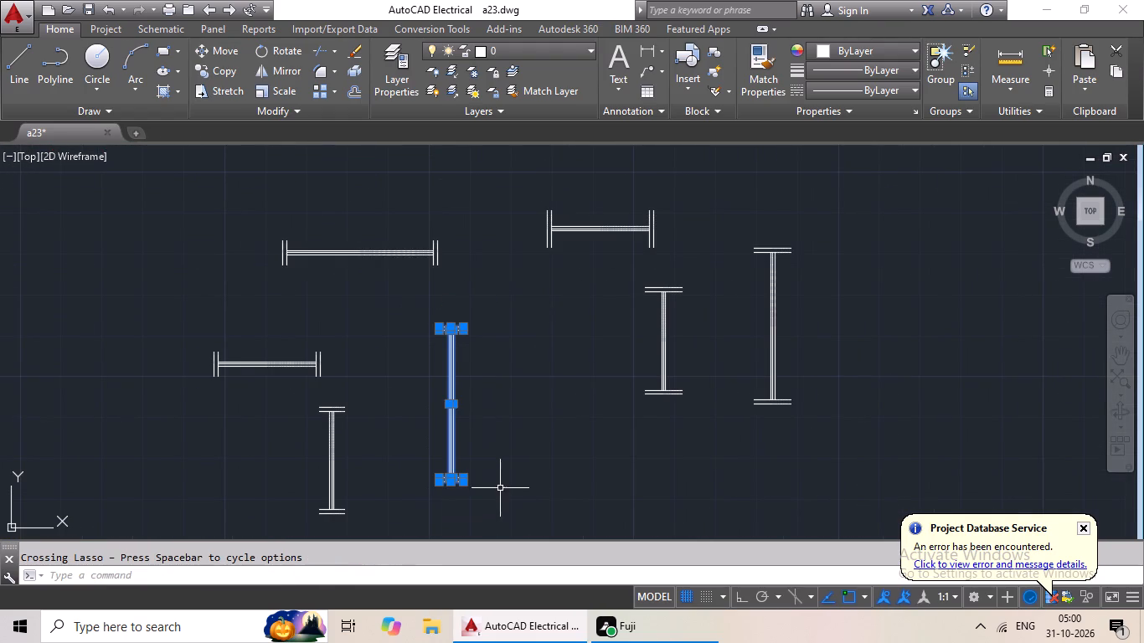
left_click(227, 69)
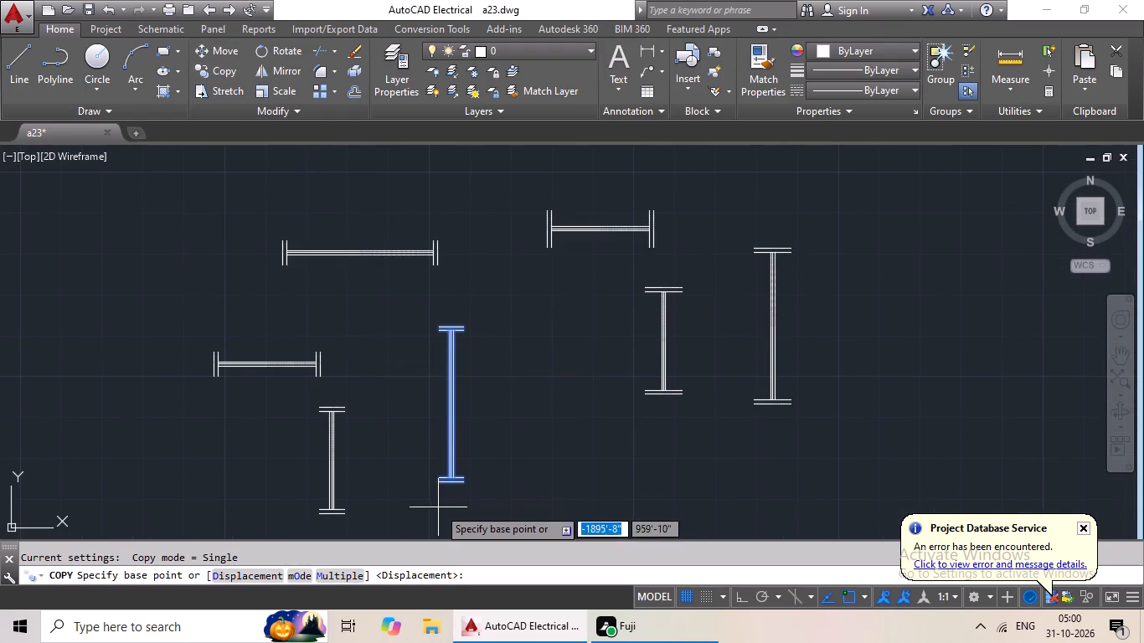
scroll(461, 521, "up", 3)
middle_click_drag(470, 432, 446, 621)
middle_click_drag(430, 378, 444, 446)
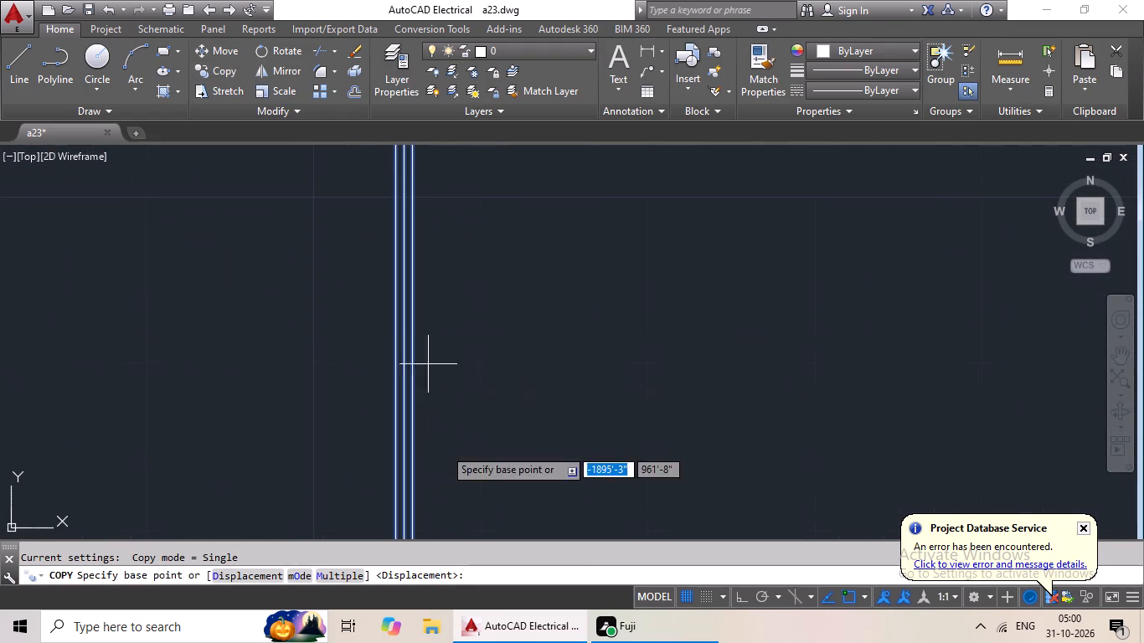
scroll(408, 366, "down", 1)
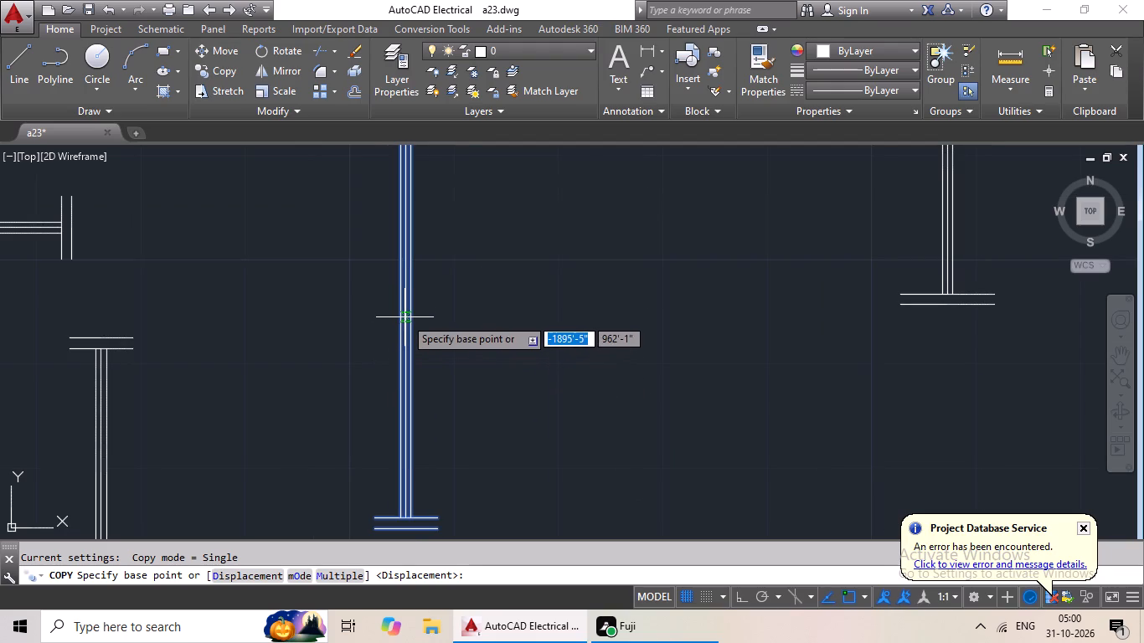
left_click_drag(403, 334, 368, 350)
scroll(263, 385, "down", 3)
middle_click_drag(269, 391, 578, 350)
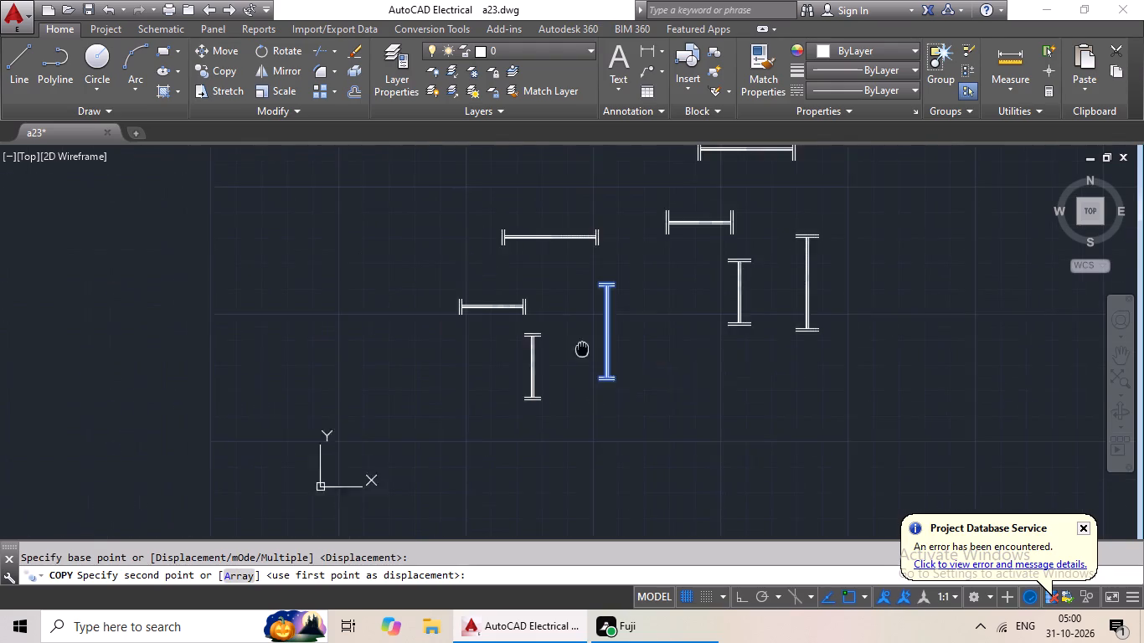
scroll(461, 398, "down", 1)
middle_click_drag(335, 445, 690, 332)
scroll(586, 365, "down", 2)
middle_click_drag(483, 427, 647, 345)
middle_click_drag(551, 374, 583, 371)
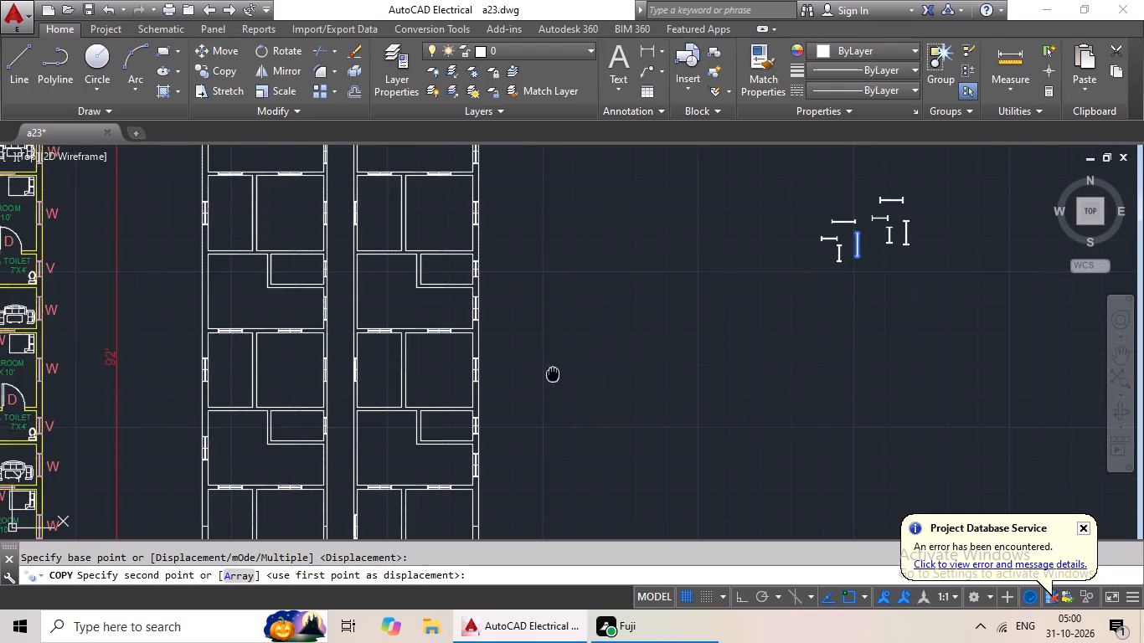
middle_click_drag(583, 371, 694, 341)
middle_click_drag(544, 436, 572, 377)
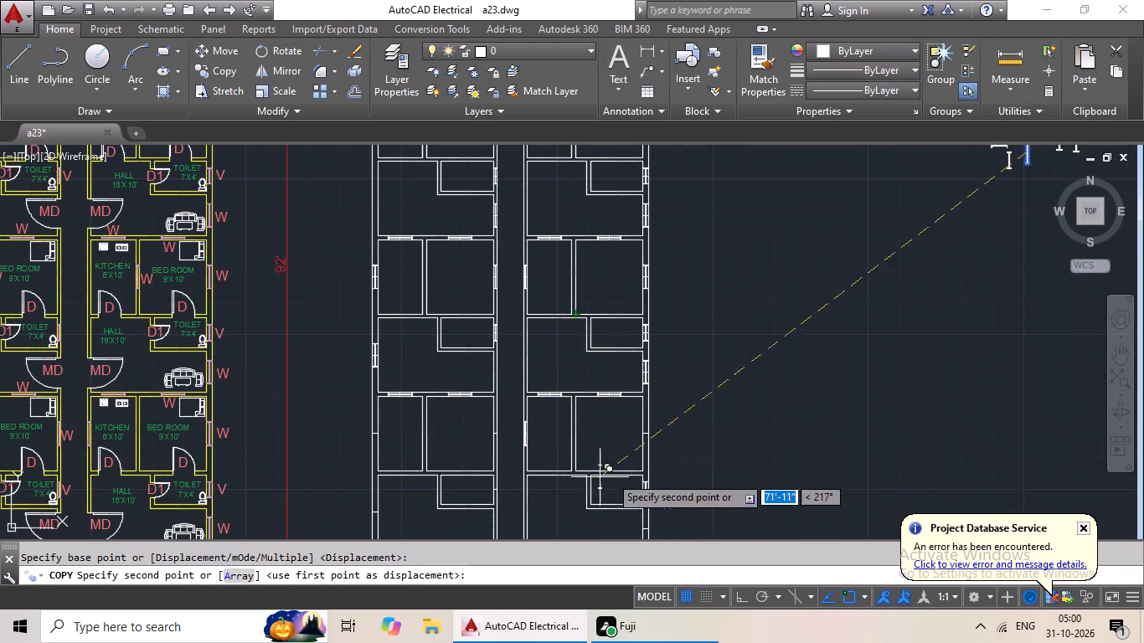
scroll(497, 439, "up", 4)
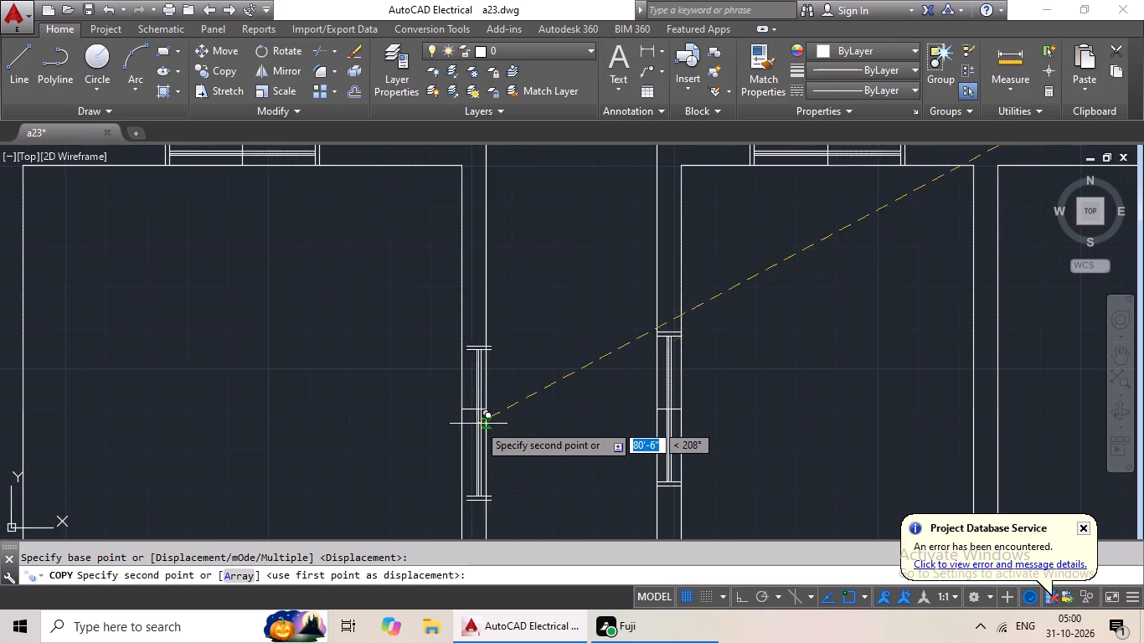
left_click(472, 410)
Copy the vertical 3' window symbol with longer end lines by its midpoint onto the outer-wall marker of the fourth unit's wide room, east of the corridor.
scroll(614, 405, "down", 3)
middle_click_drag(760, 430, 496, 406)
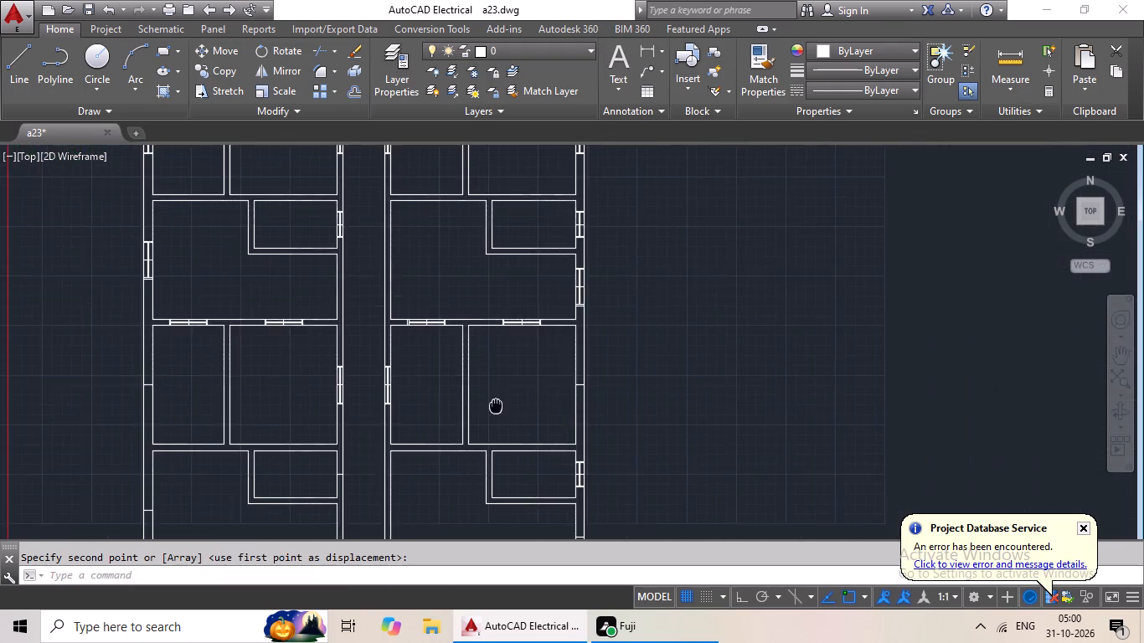
scroll(777, 396, "down", 2)
middle_click_drag(832, 386, 742, 452)
middle_click_drag(833, 368, 786, 440)
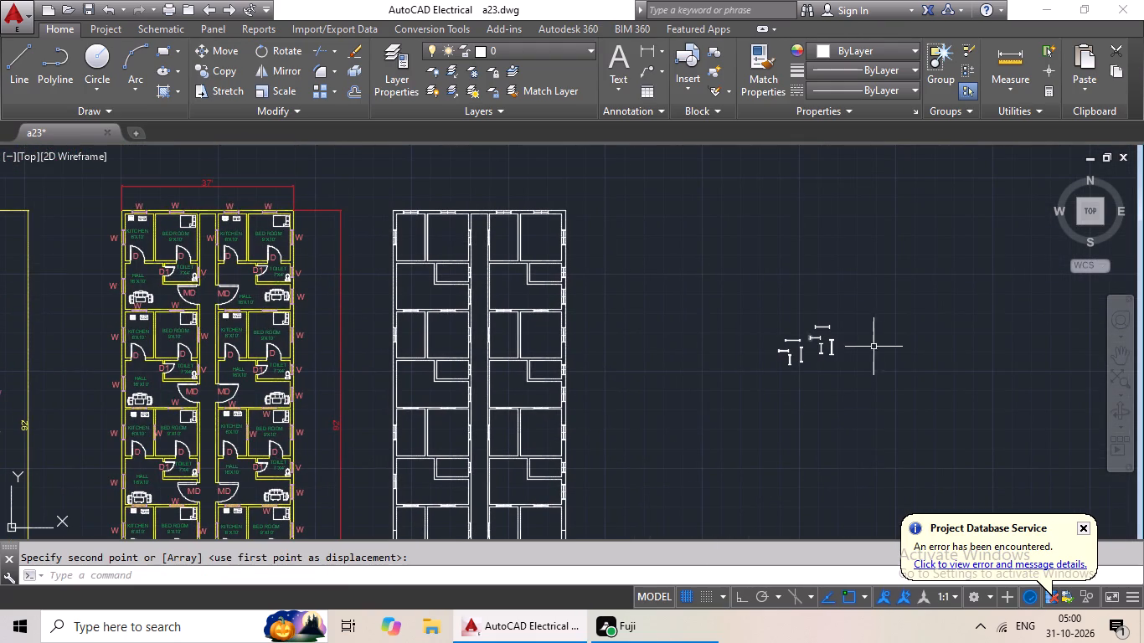
scroll(835, 346, "up", 2)
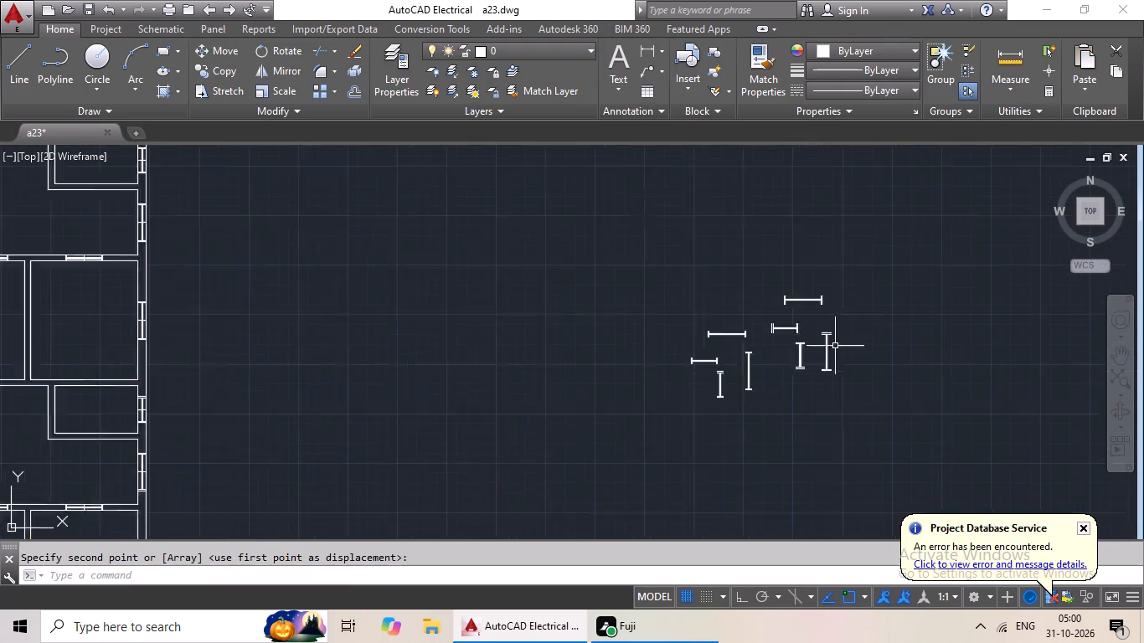
scroll(835, 346, "up", 3)
left_click_drag(846, 304, 770, 406)
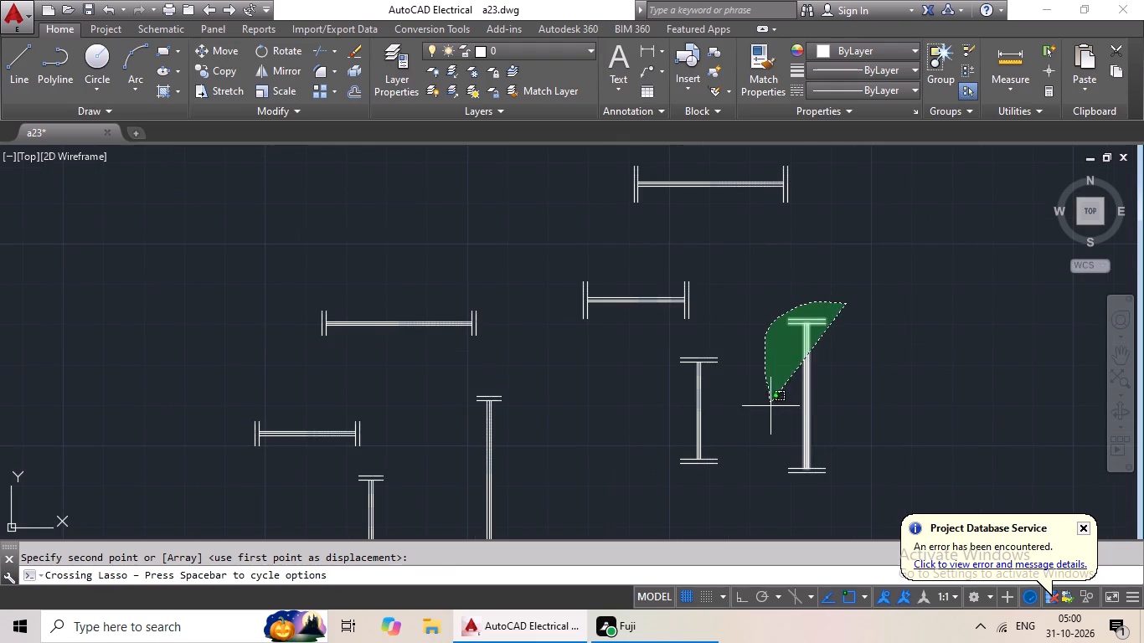
left_click_drag(770, 406, 871, 487)
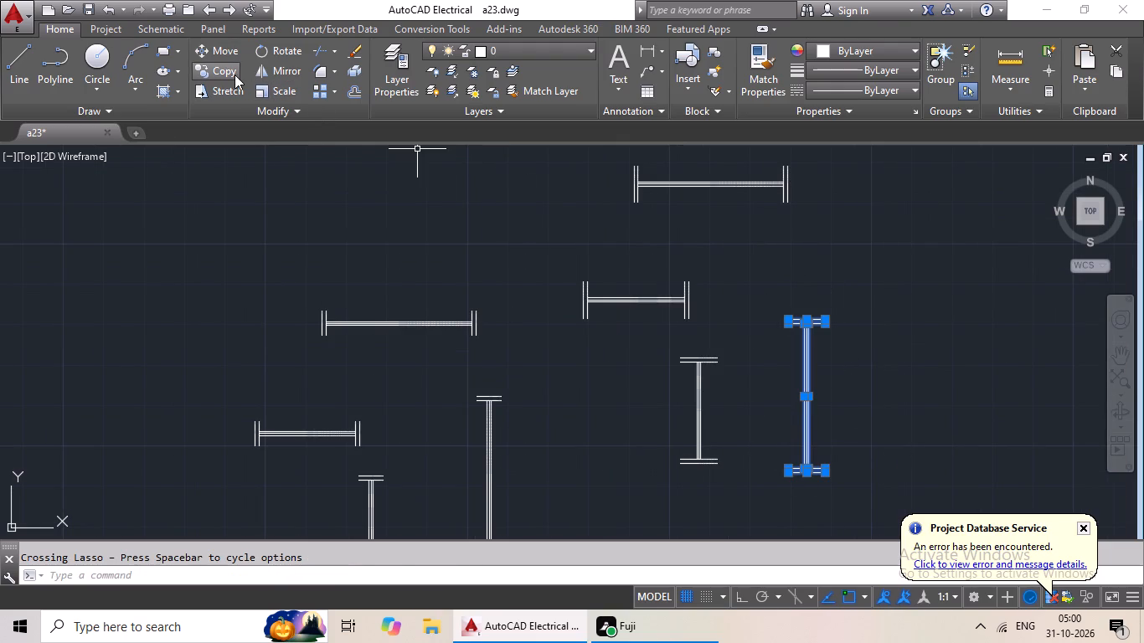
left_click(234, 75)
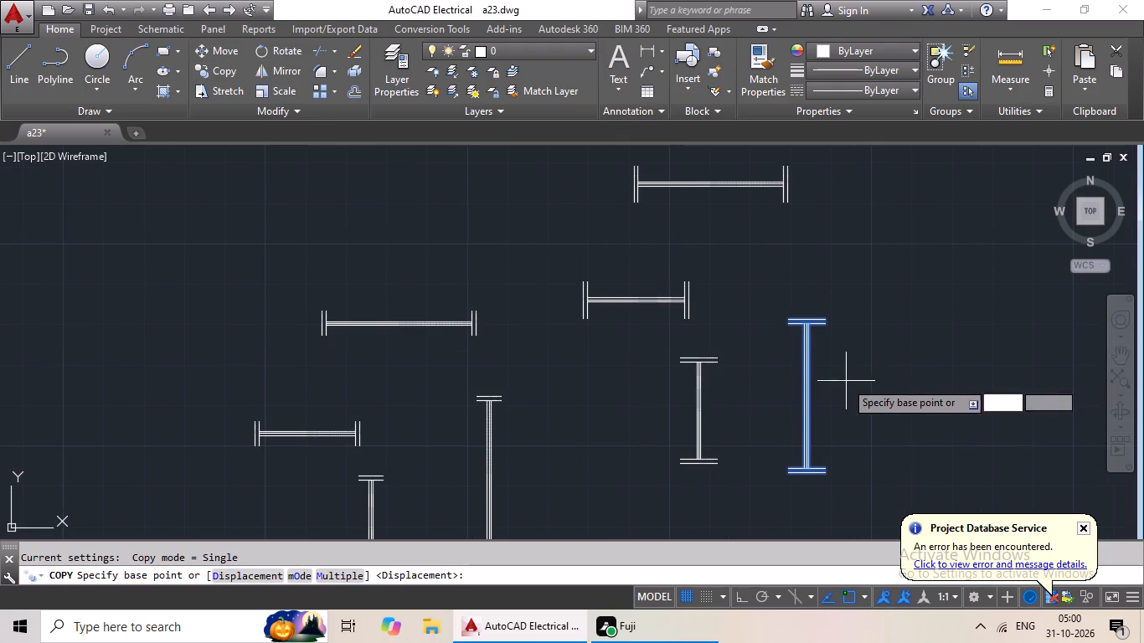
scroll(808, 394, "up", 3)
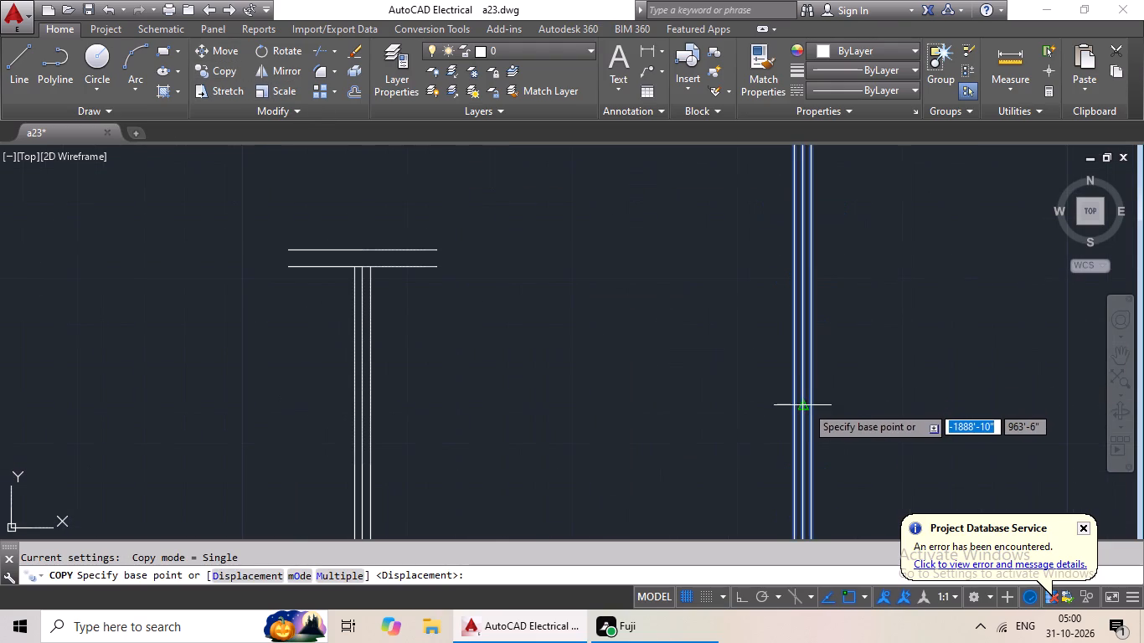
left_click(806, 405)
scroll(664, 444, "down", 2)
middle_click_drag(663, 444, 897, 296)
scroll(736, 382, "down", 2)
middle_click_drag(714, 405, 889, 294)
middle_click_drag(649, 408, 898, 270)
scroll(540, 435, "down", 2)
middle_click_drag(585, 413, 735, 332)
middle_click_drag(471, 419, 751, 301)
middle_click_drag(644, 431, 782, 328)
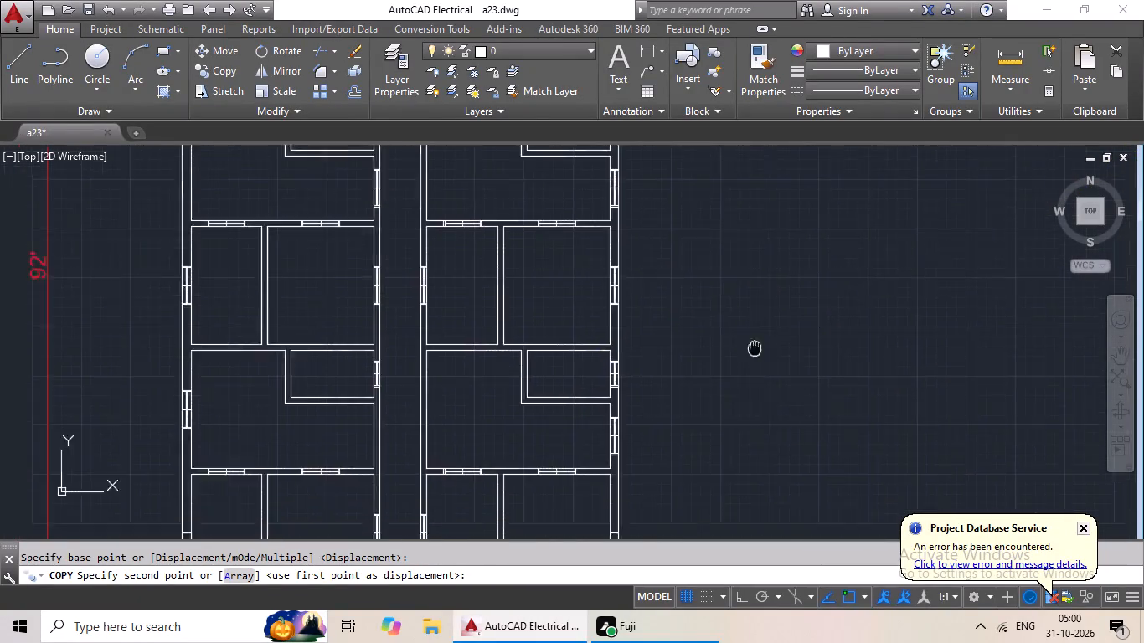
middle_click_drag(782, 328, 813, 307)
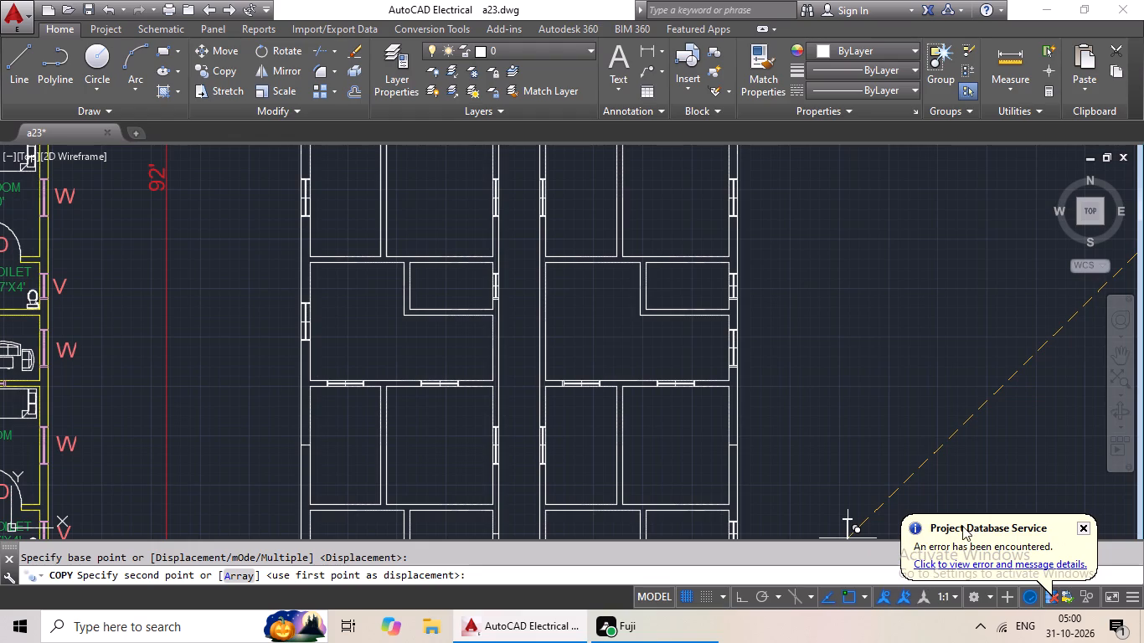
scroll(734, 471, "up", 4)
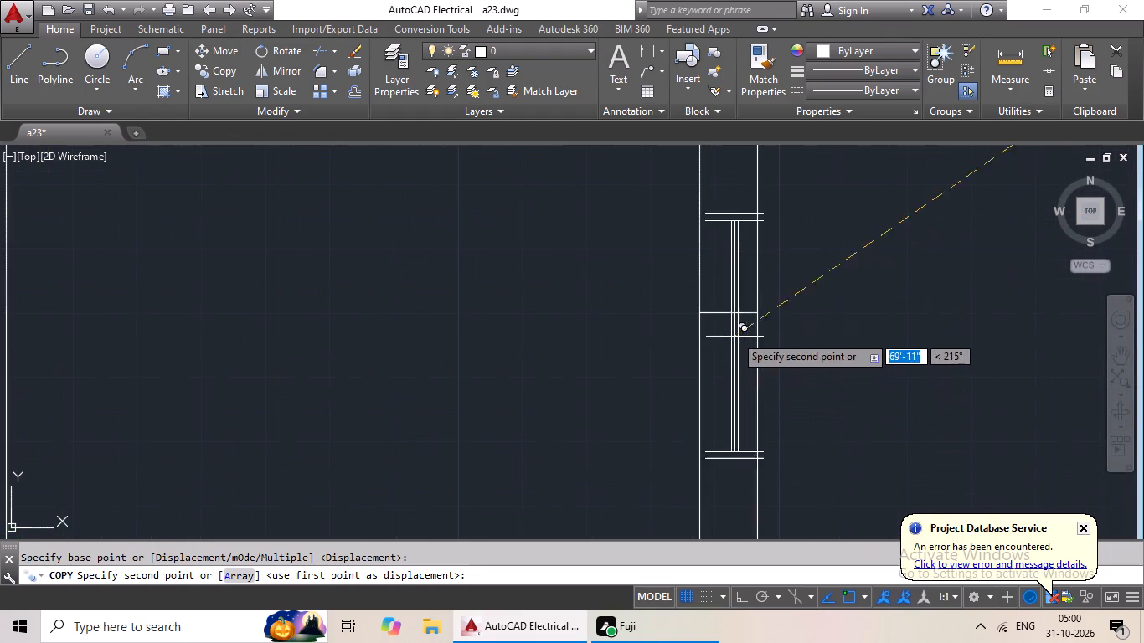
left_click(728, 309)
Copy the vertical 3' window symbol with longer end lines, using its midpoint as the base point, for another wall marker in the new plan.
scroll(871, 332, "down", 4)
middle_click_drag(917, 373, 828, 298)
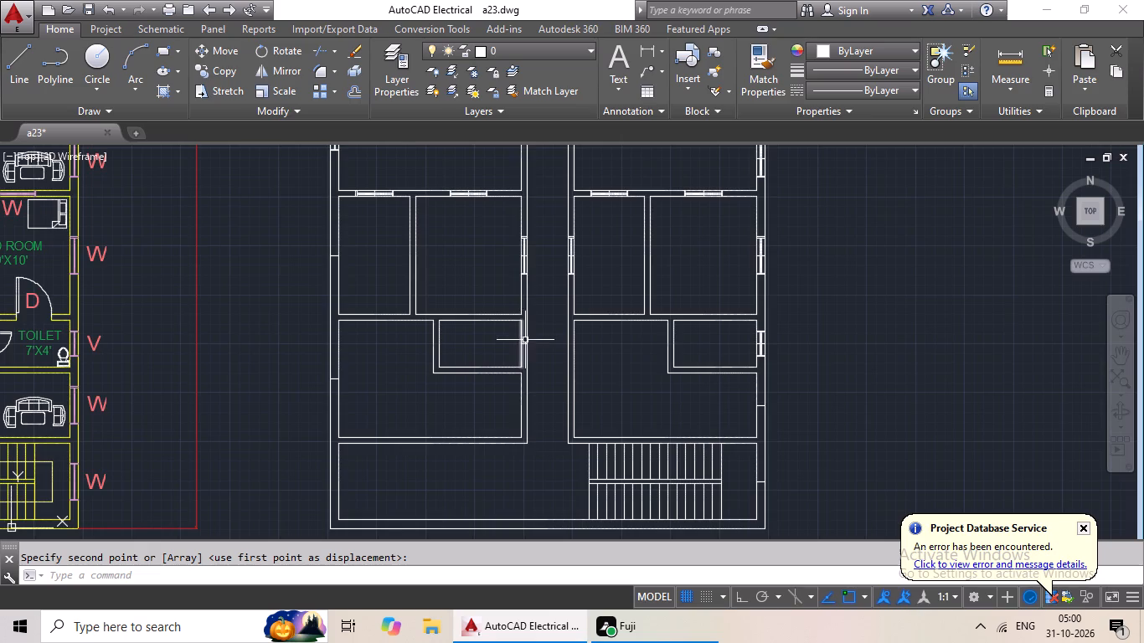
scroll(503, 346, "down", 1)
scroll(623, 402, "down", 2)
middle_click_drag(713, 365, 621, 415)
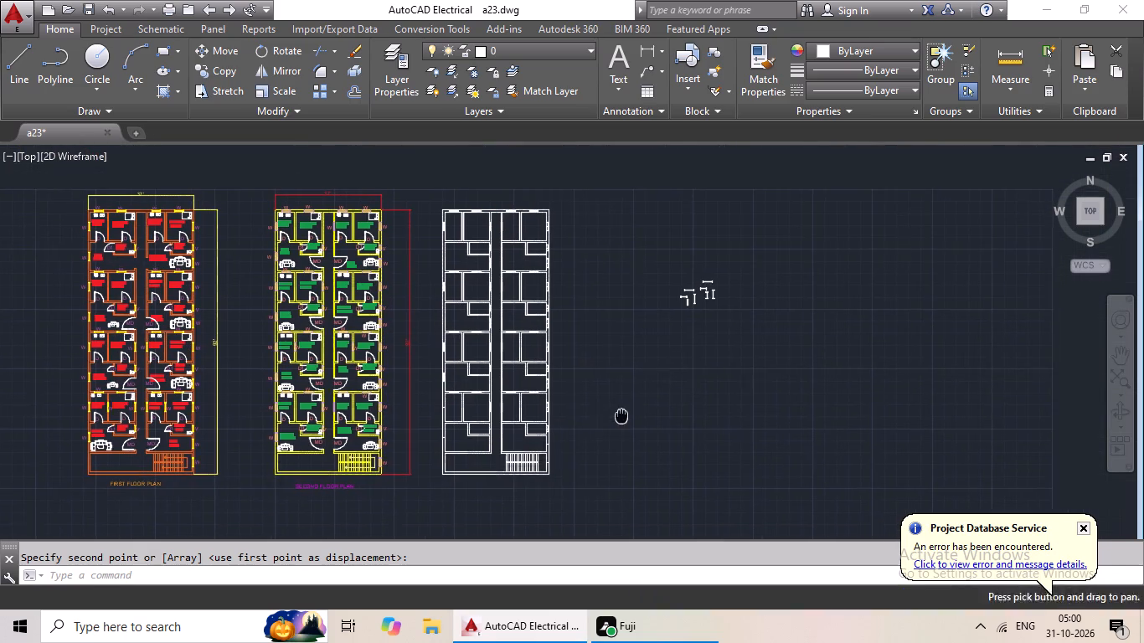
middle_click_drag(698, 341, 616, 390)
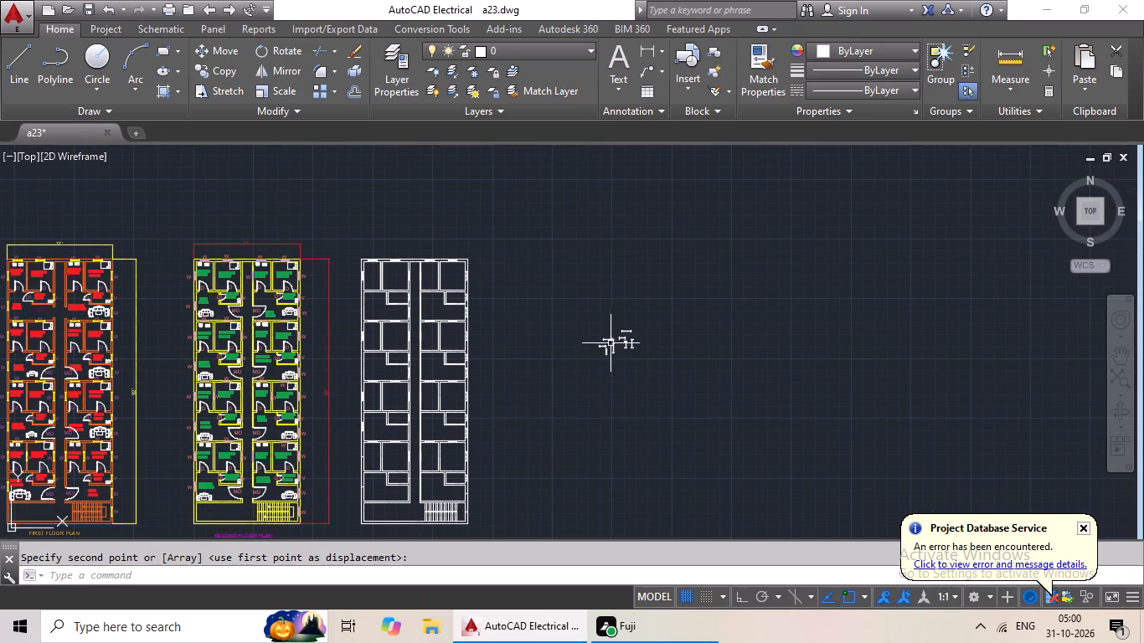
scroll(616, 351, "up", 4)
scroll(750, 287, "up", 2)
left_click_drag(756, 256, 733, 435)
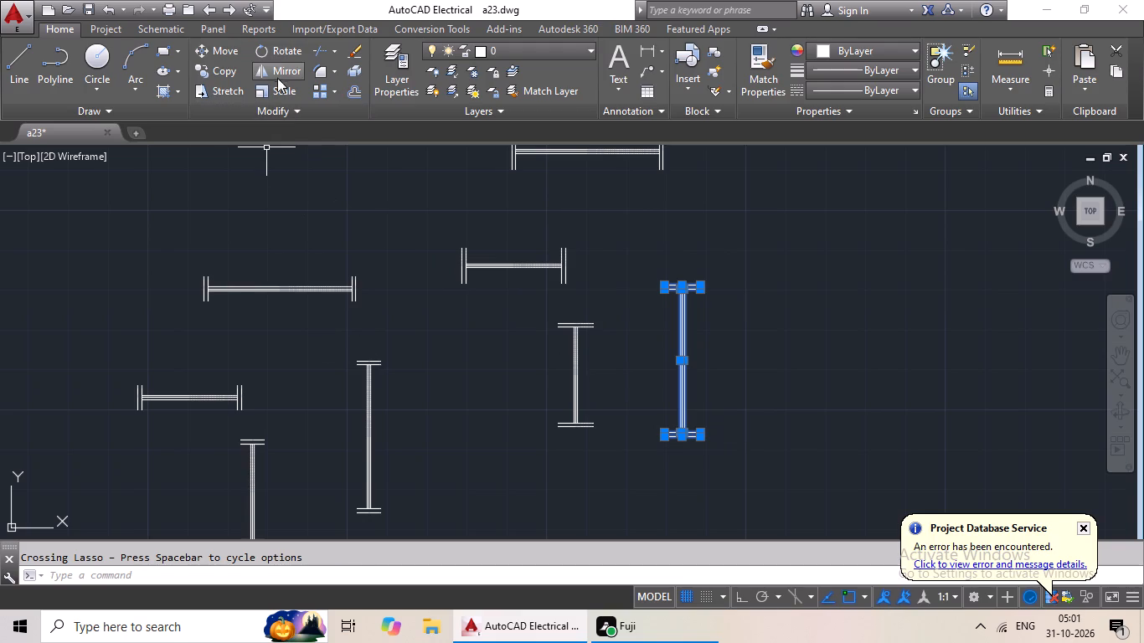
left_click(217, 67)
scroll(683, 368, "up", 2)
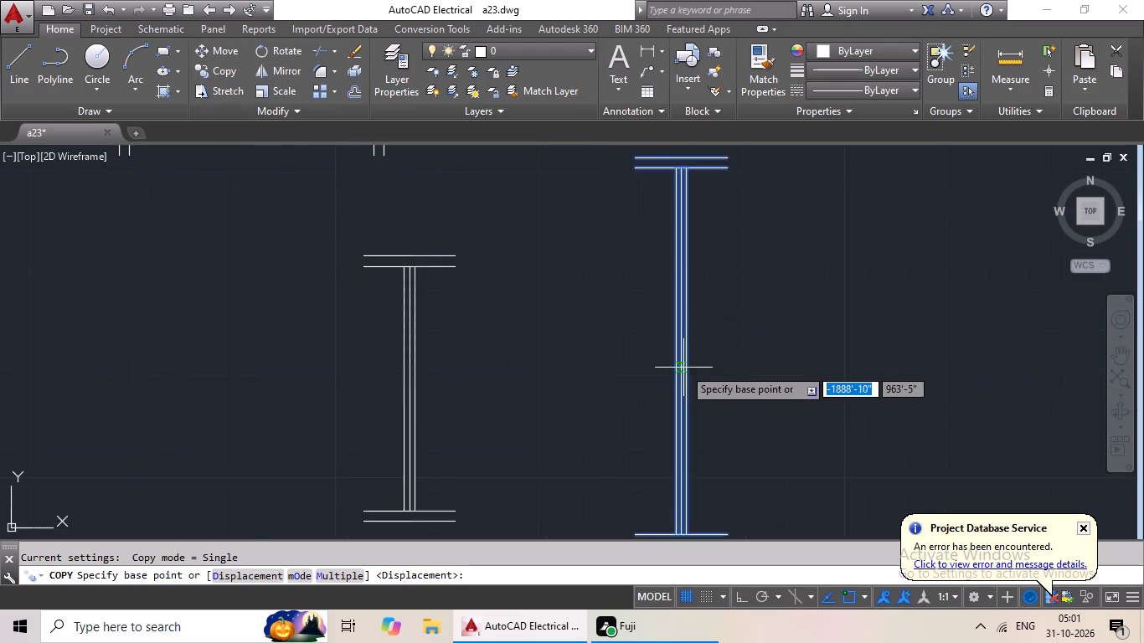
scroll(683, 368, "up", 1)
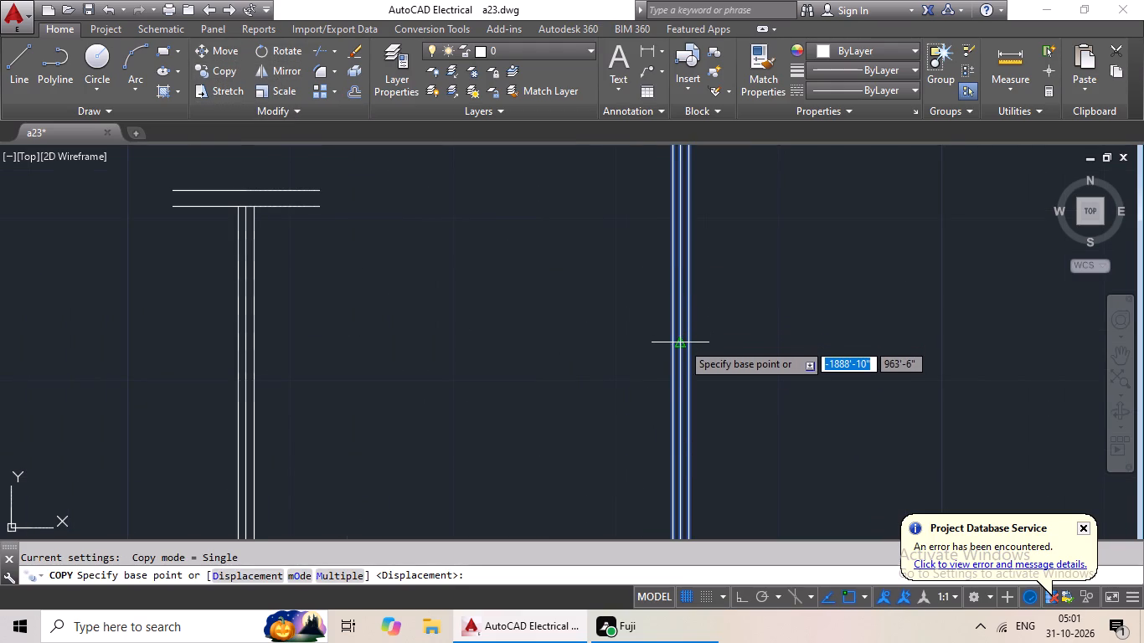
left_click(682, 342)
scroll(585, 362, "down", 3)
scroll(412, 390, "down", 1)
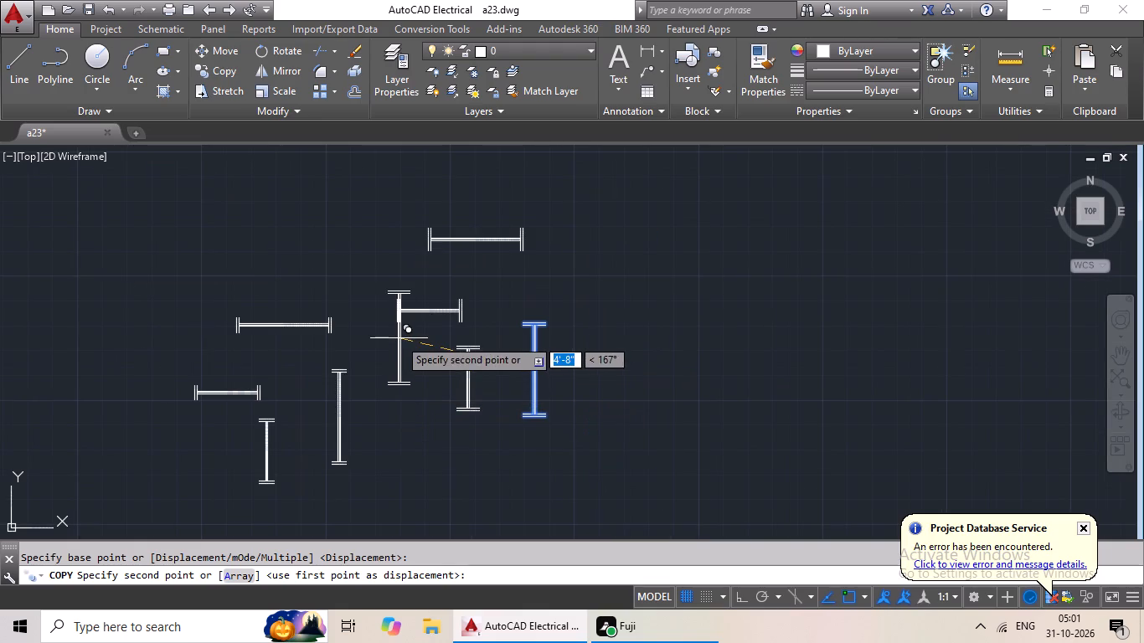
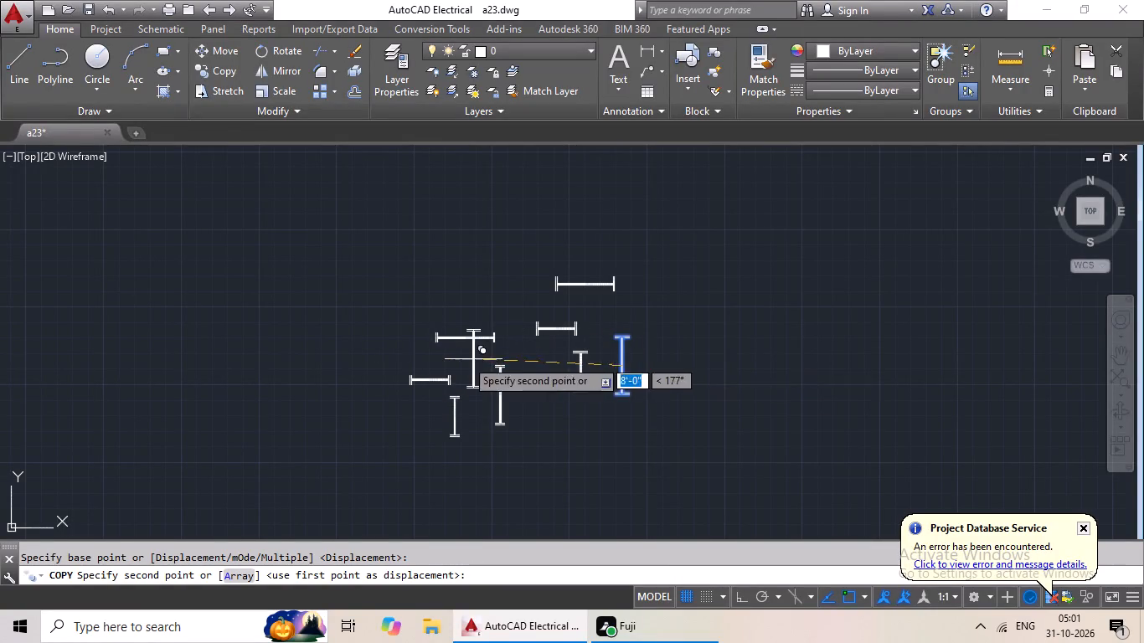
Place the copy of the long vertical window symbol at the middle of the lowest left kitchen's outer wall in the unlabelled plan.
middle_click_drag(438, 359, 717, 347)
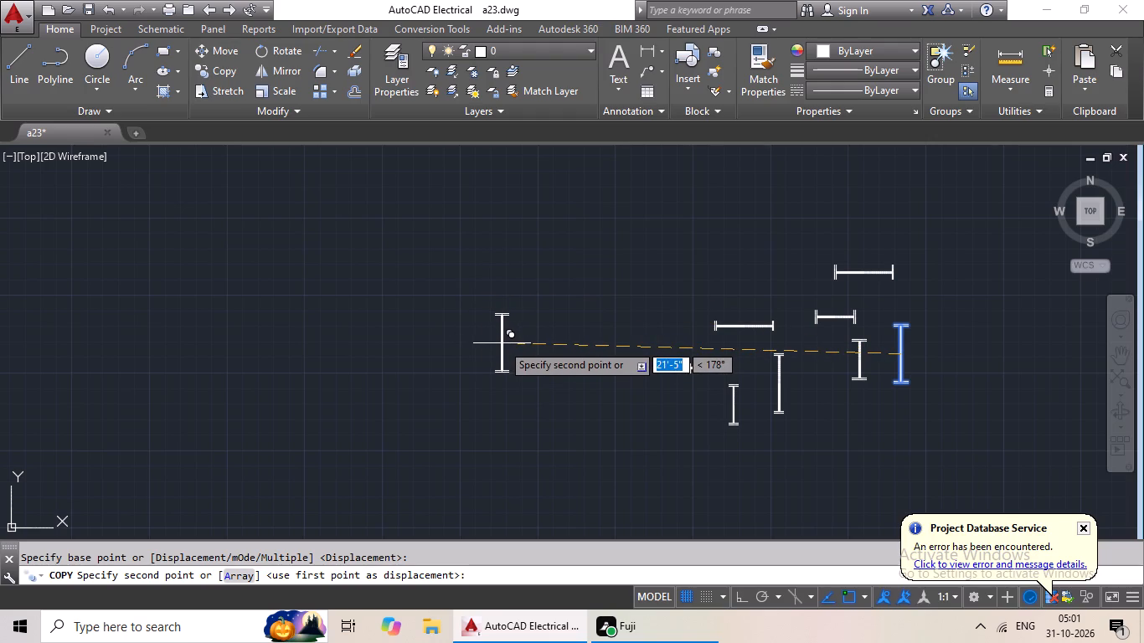
scroll(429, 339, "down", 2)
middle_click_drag(394, 334, 594, 281)
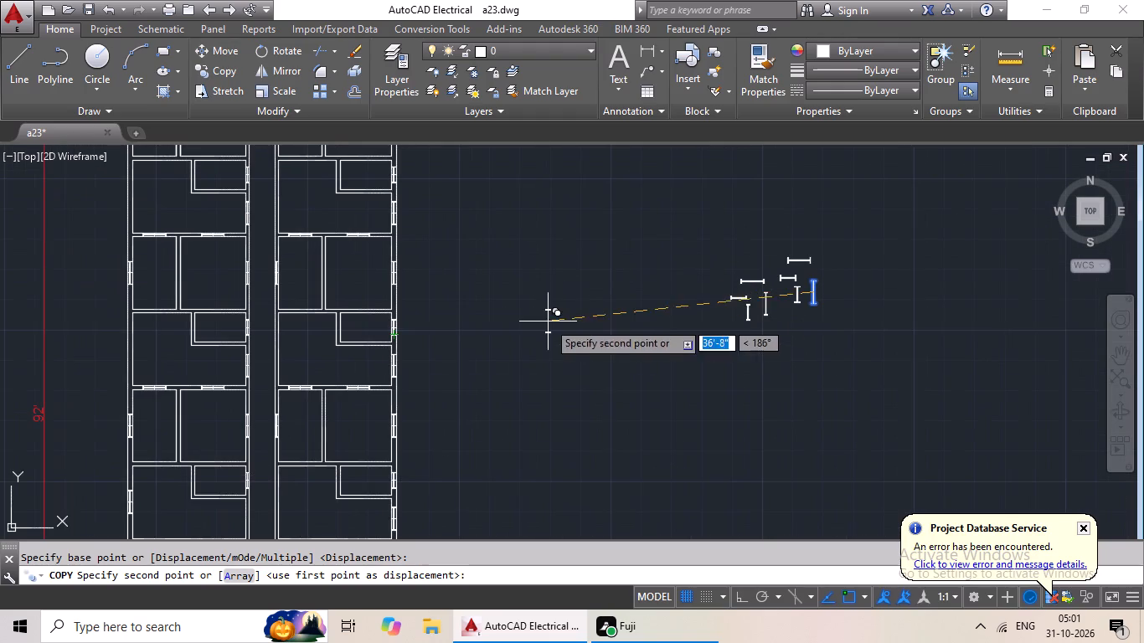
middle_click_drag(524, 336, 600, 225)
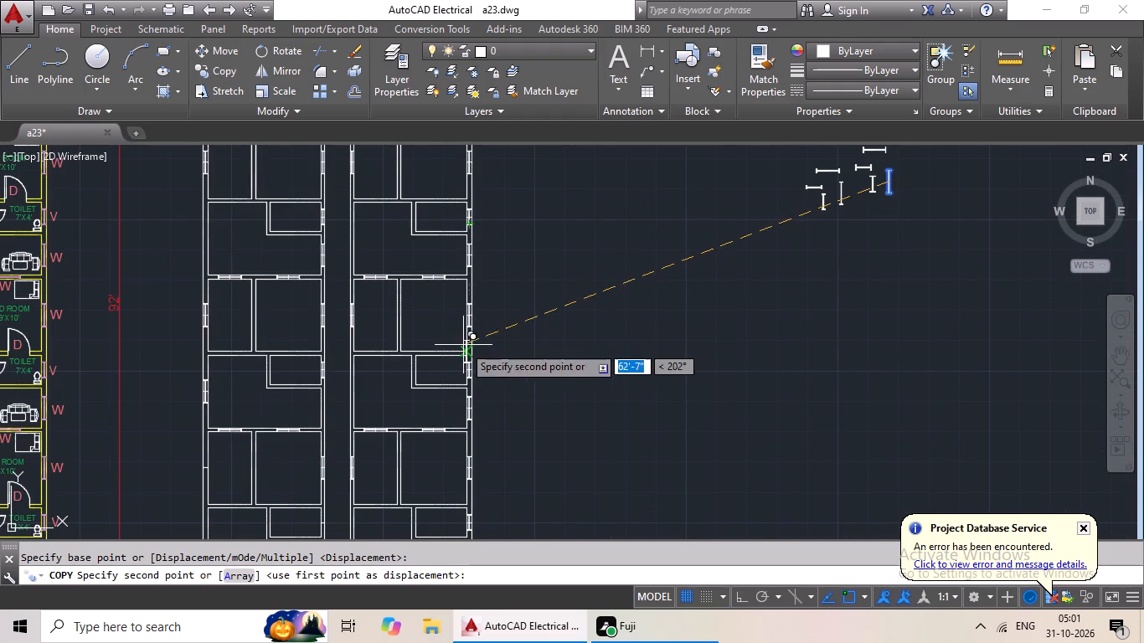
middle_click_drag(523, 350, 587, 306)
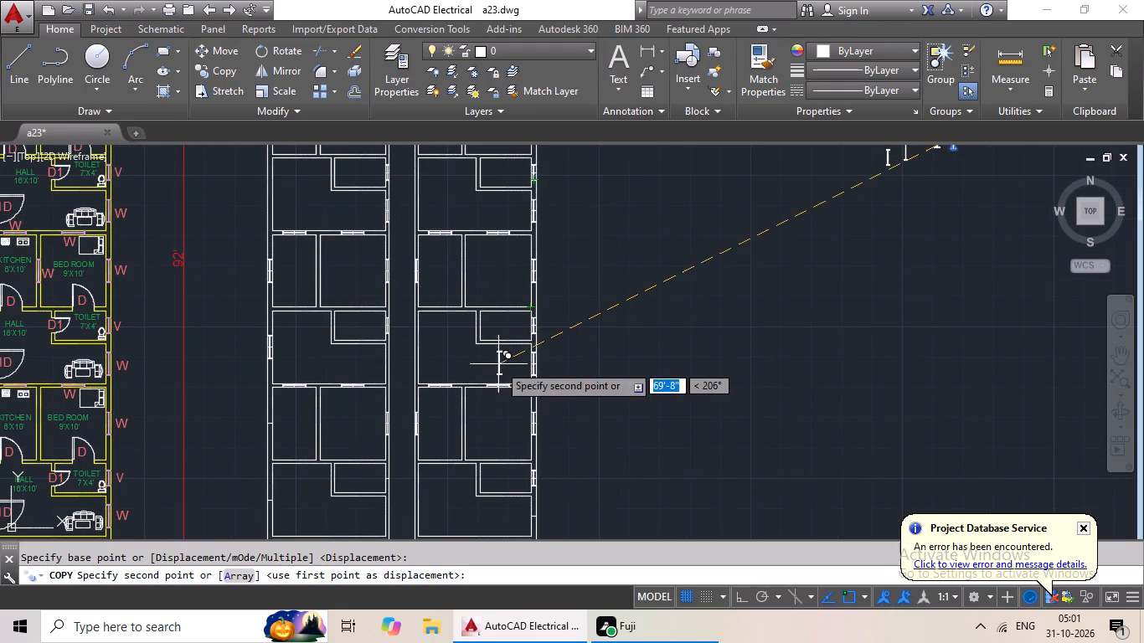
middle_click_drag(508, 360, 608, 316)
middle_click_drag(584, 388, 598, 299)
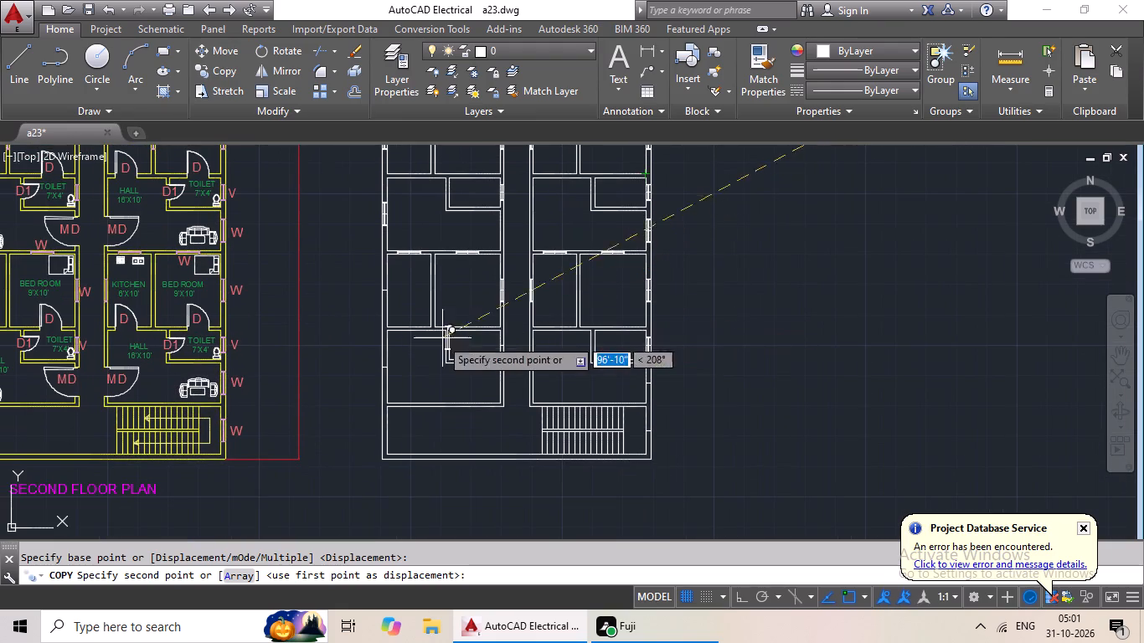
scroll(388, 283, "up", 3)
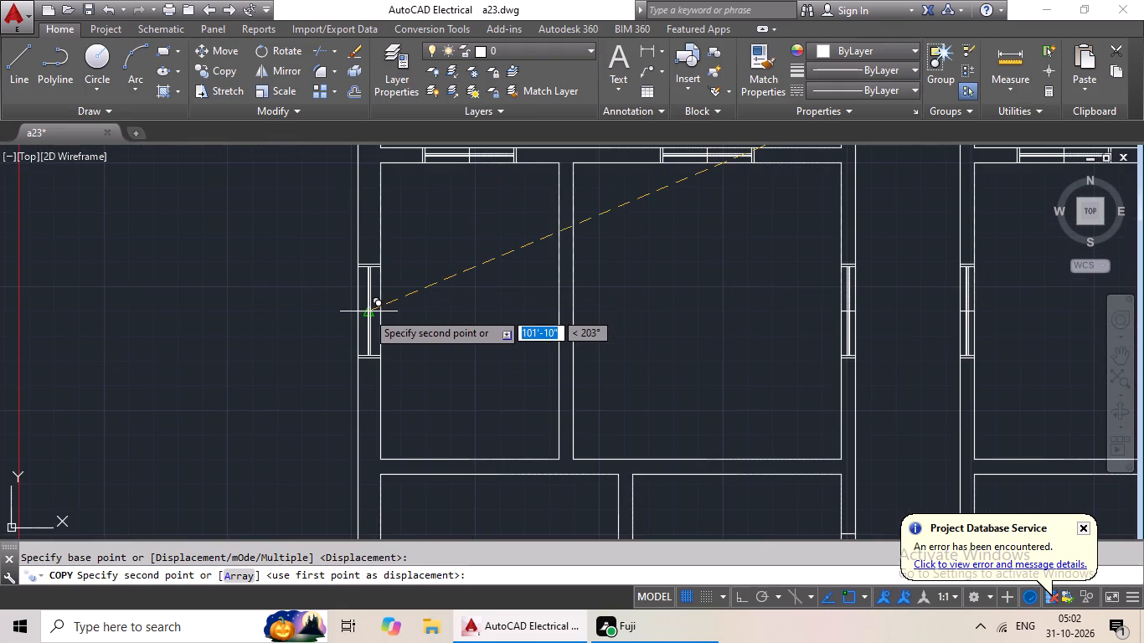
left_click(367, 311)
Copy the short vertical window symbol by its midpoint into the corridor-side wall of the lowest toilet in the left-hand block.
scroll(425, 293, "down", 2)
middle_click_drag(576, 311, 477, 317)
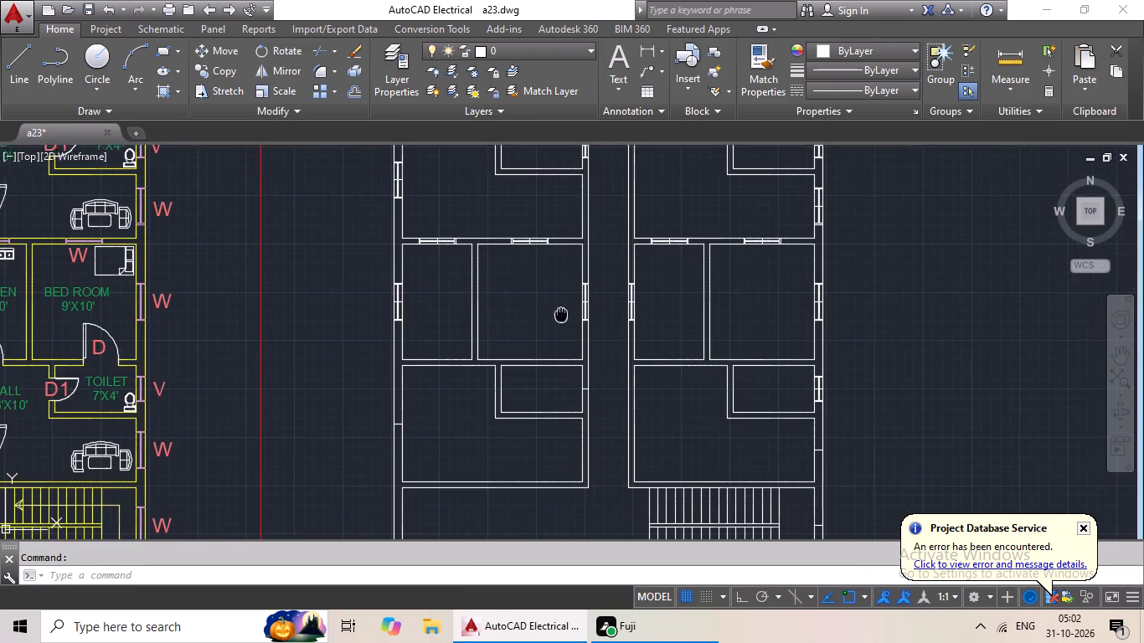
middle_click_drag(477, 317, 445, 316)
scroll(816, 296, "down", 1)
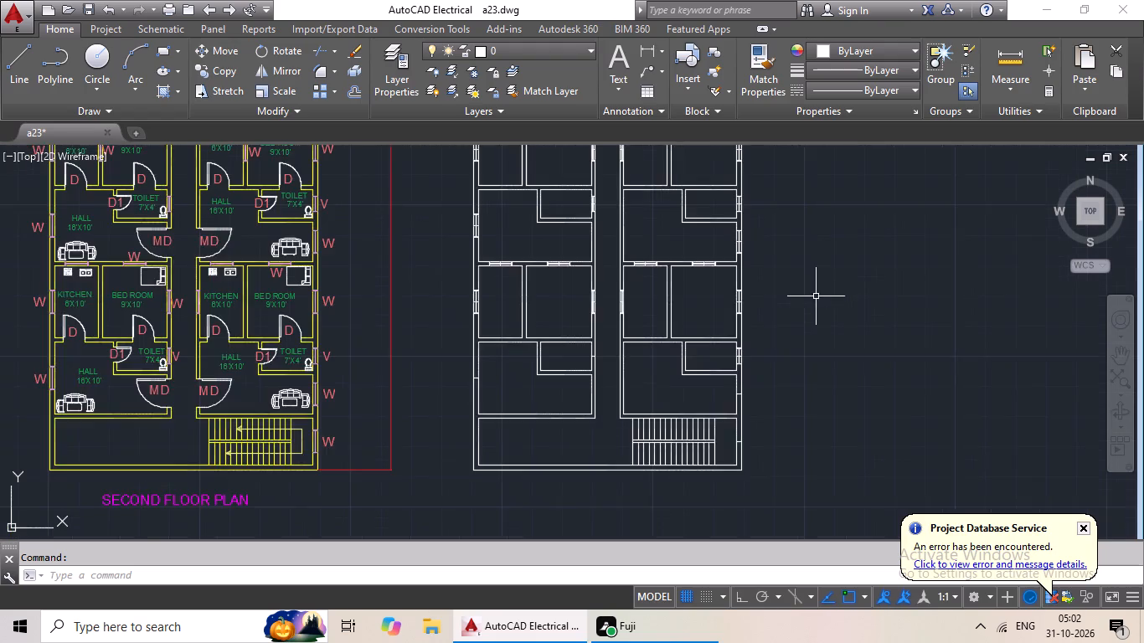
middle_click_drag(822, 292, 662, 325)
middle_click_drag(740, 242, 544, 381)
scroll(591, 310, "down", 1)
middle_click_drag(611, 283, 589, 314)
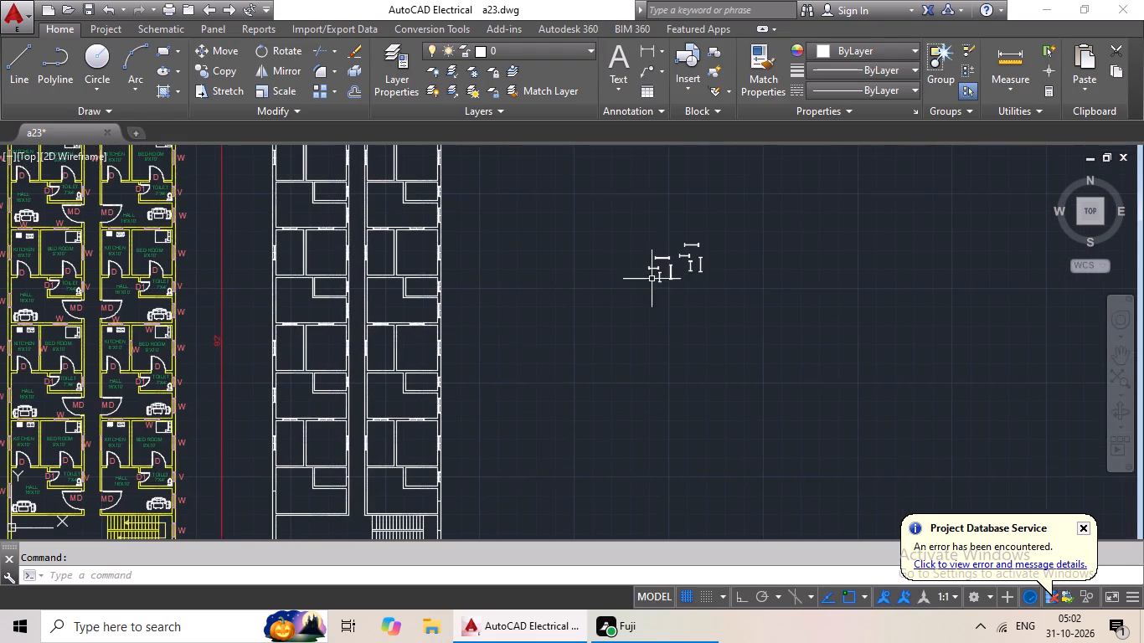
scroll(657, 270, "up", 5)
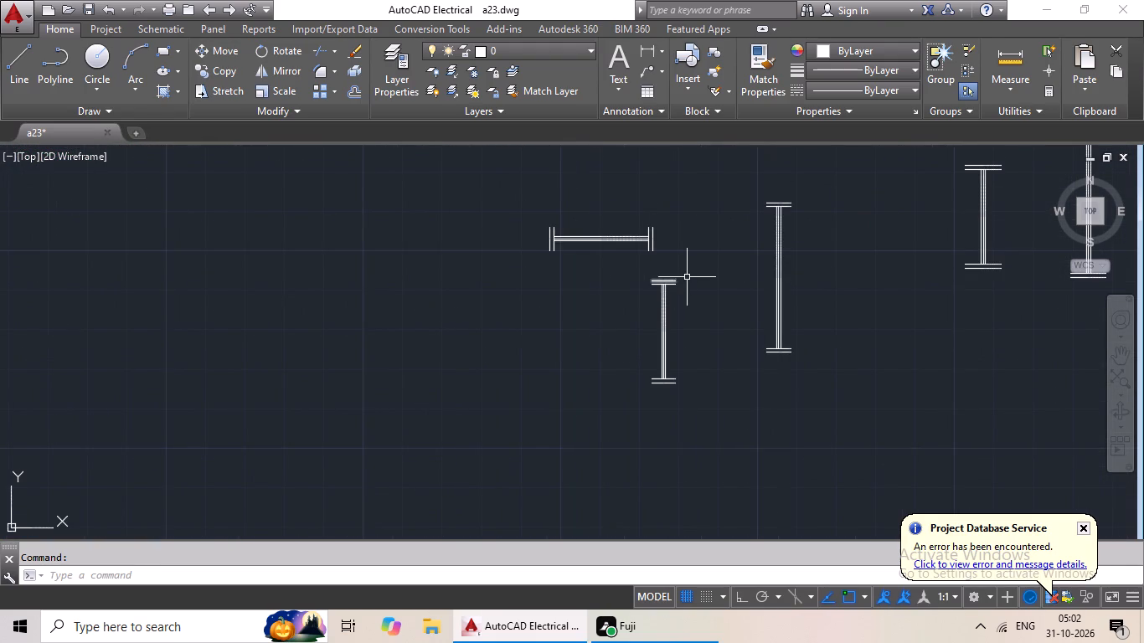
left_click_drag(696, 268, 688, 430)
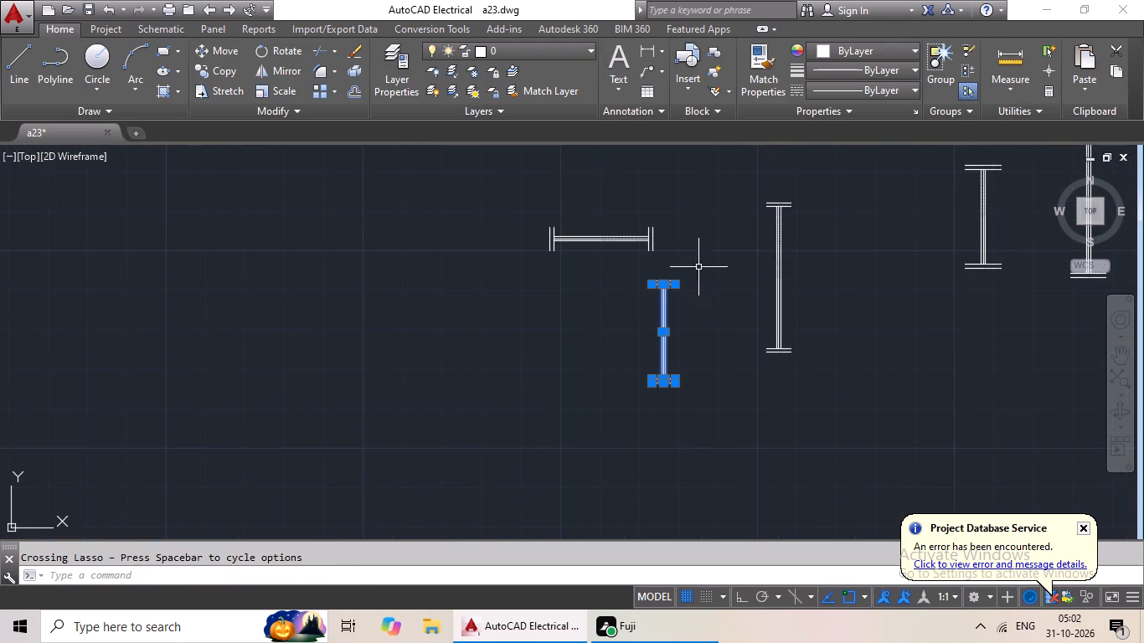
left_click_drag(698, 267, 672, 450)
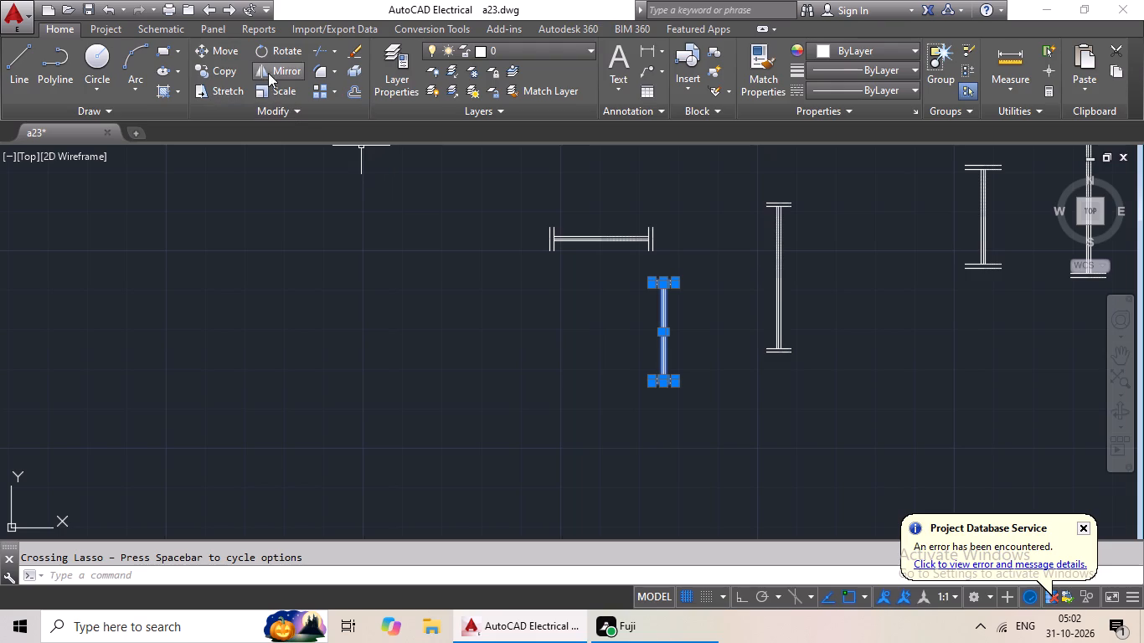
left_click(240, 72)
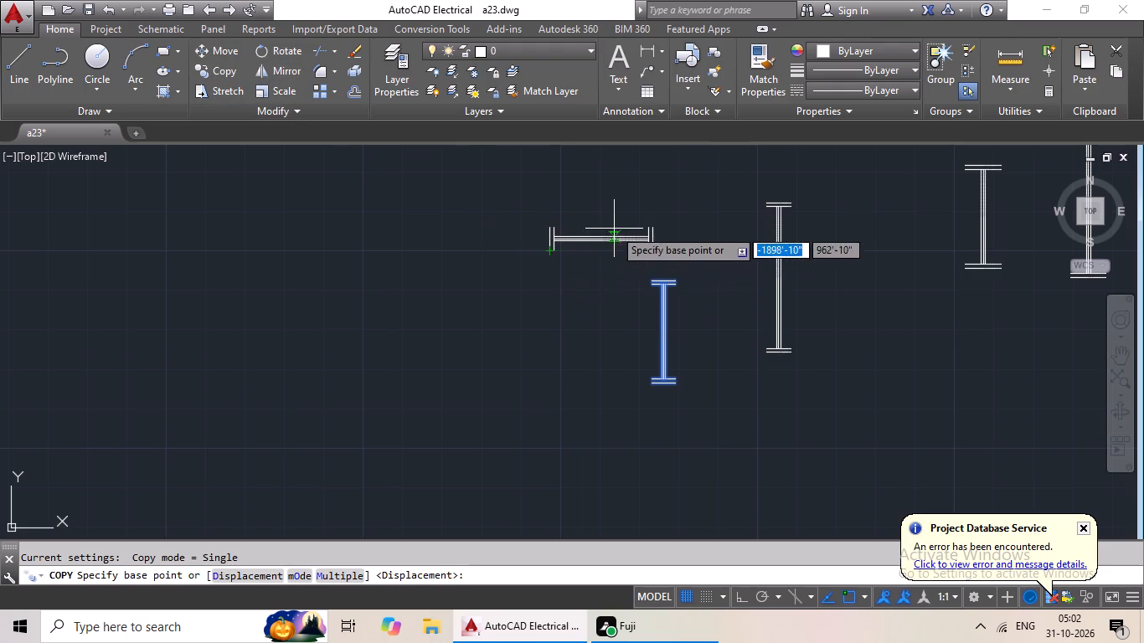
scroll(674, 332, "up", 2)
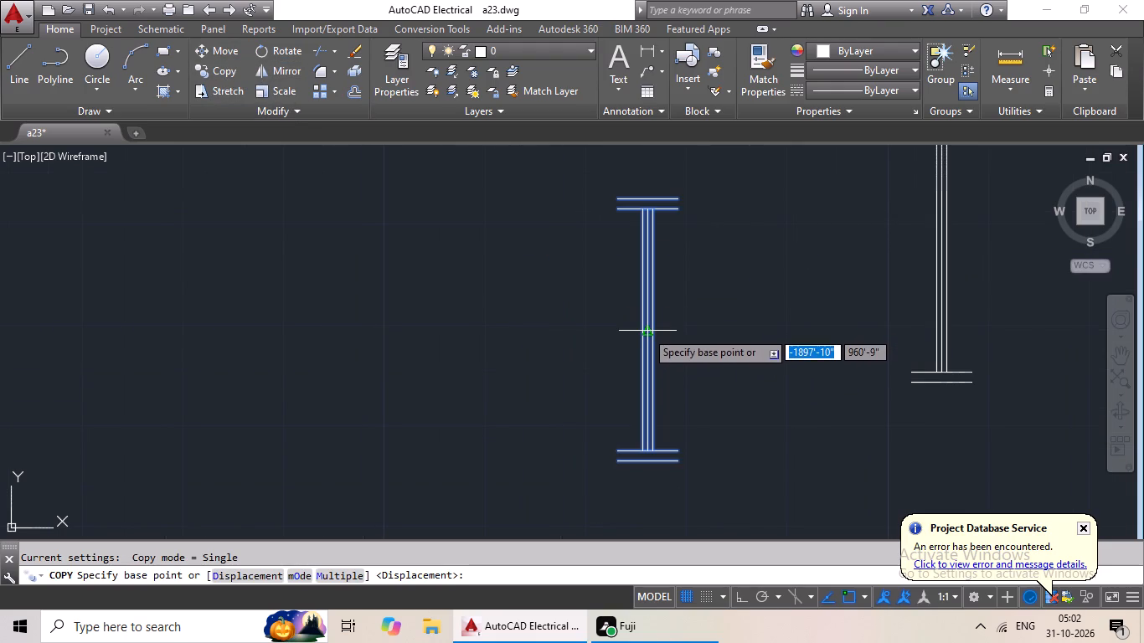
left_click(646, 332)
scroll(446, 395, "down", 3)
middle_click_drag(441, 399, 747, 256)
scroll(373, 430, "down", 2)
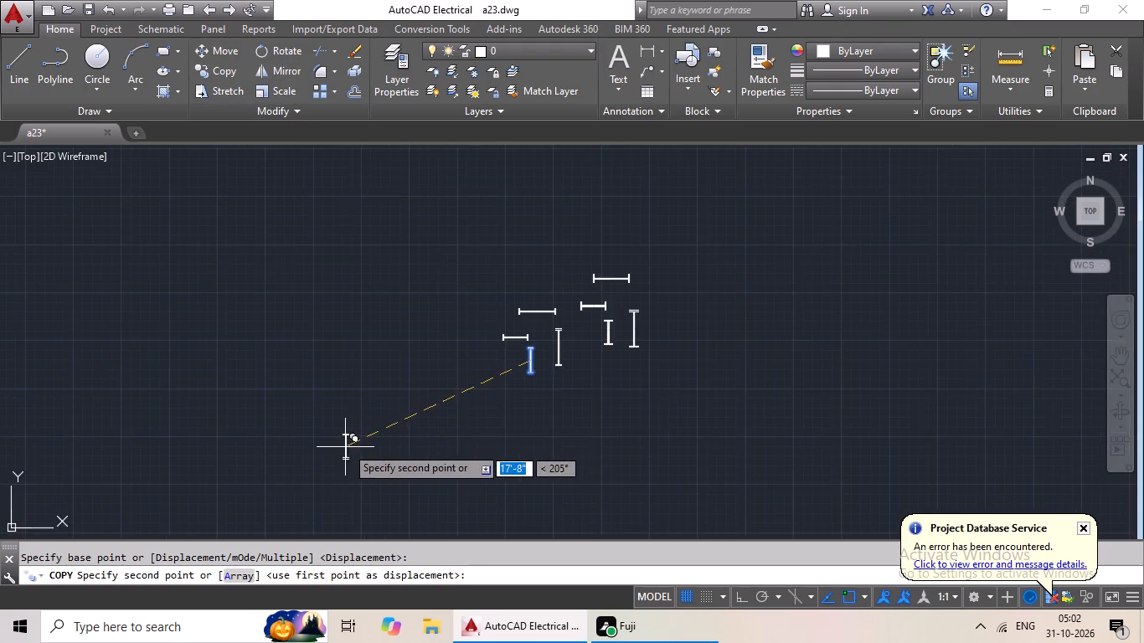
middle_click_drag(461, 403, 626, 327)
middle_click_drag(215, 417, 591, 320)
middle_click_drag(583, 378, 699, 312)
middle_click_drag(434, 462, 488, 363)
middle_click_drag(461, 406, 541, 260)
scroll(545, 397, "up", 3)
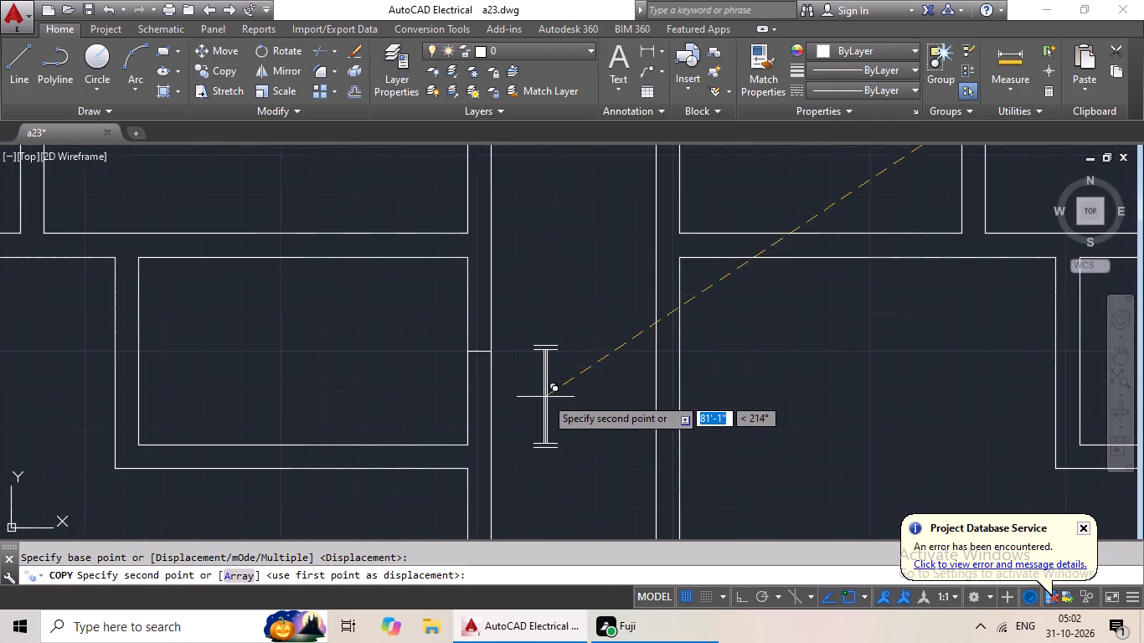
left_click(479, 343)
Copy the long vertical window symbol by its midpoint into the outer wall of the right block's lowest hall, above the staircase.
scroll(550, 327, "down", 2)
middle_click_drag(563, 337, 567, 277)
scroll(649, 313, "down", 2)
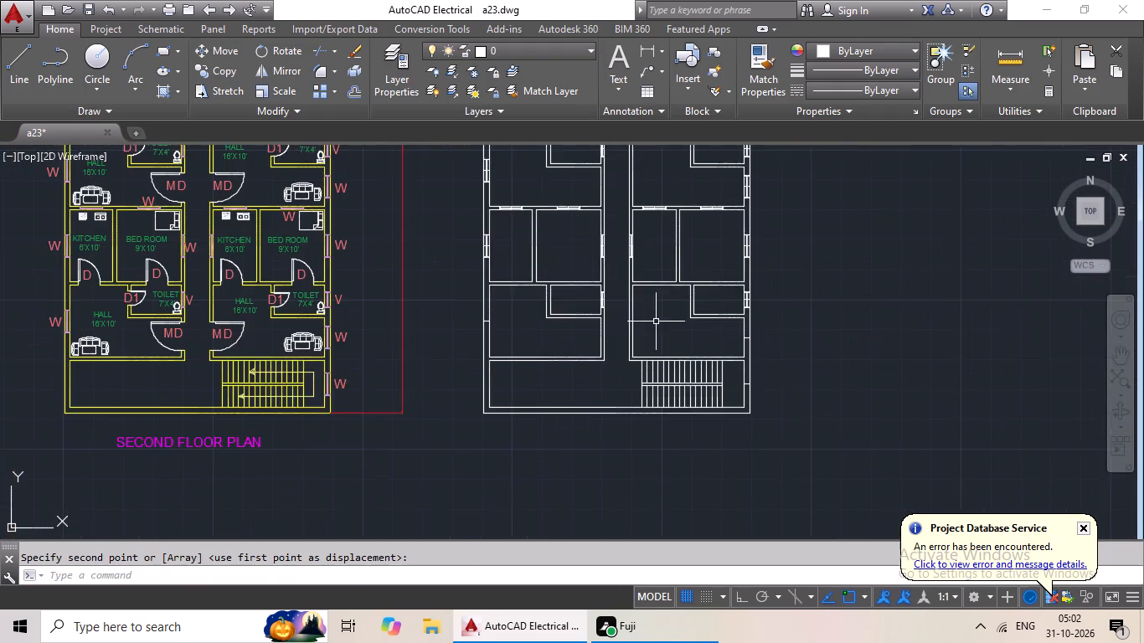
middle_click_drag(656, 321, 592, 325)
middle_click_drag(800, 302, 595, 391)
scroll(725, 285, "down", 2)
middle_click_drag(721, 291, 646, 393)
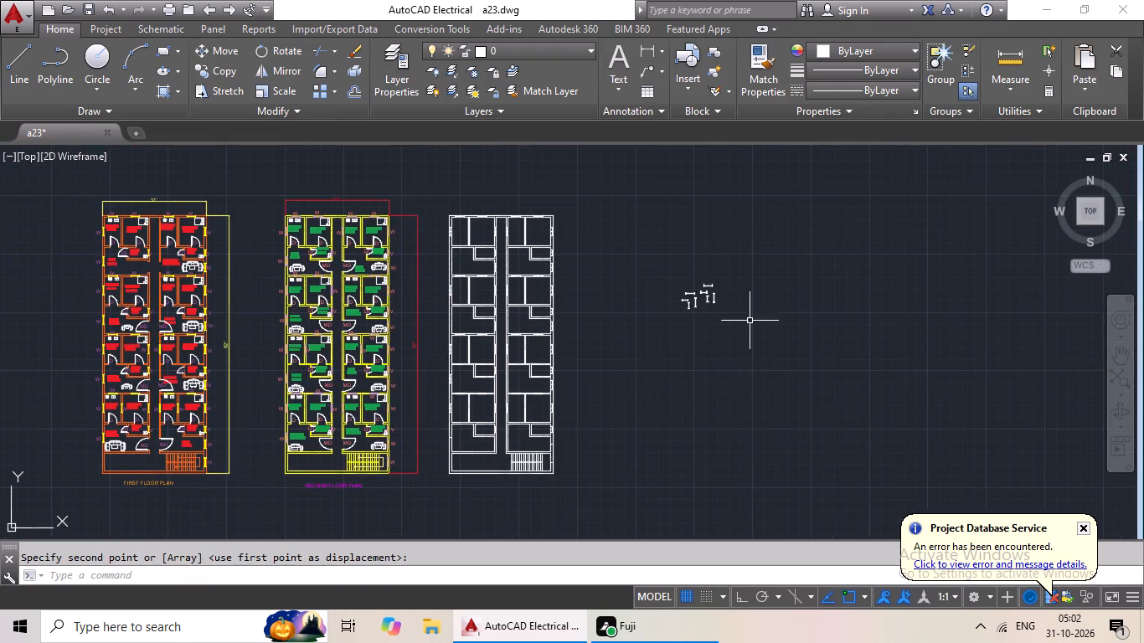
scroll(719, 287, "up", 5)
left_click_drag(732, 292, 717, 291)
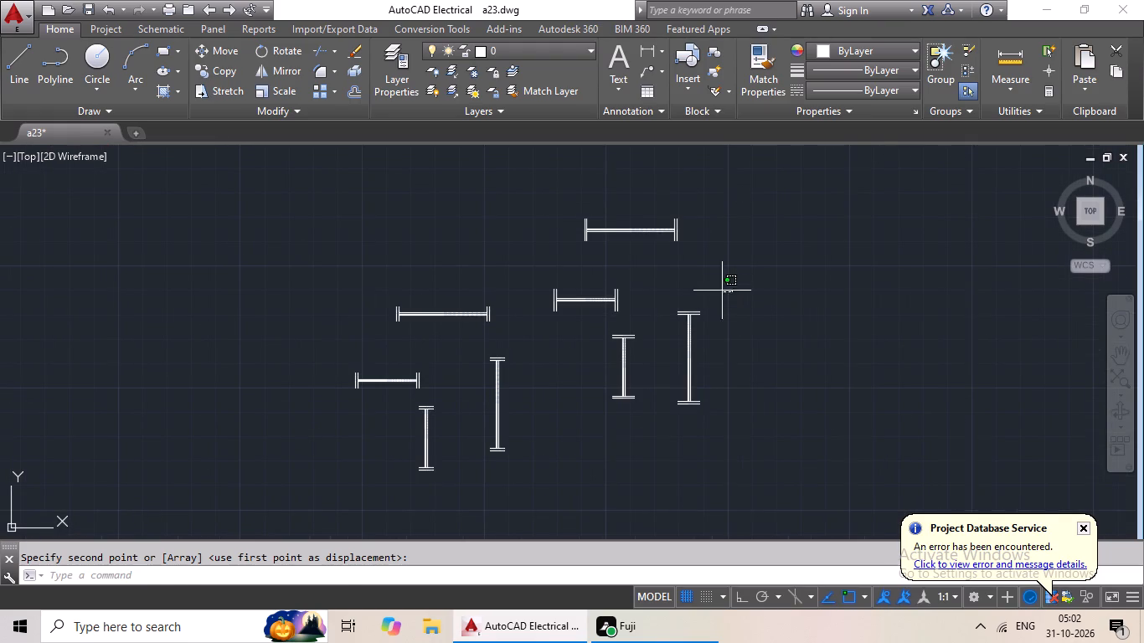
left_click_drag(717, 291, 719, 436)
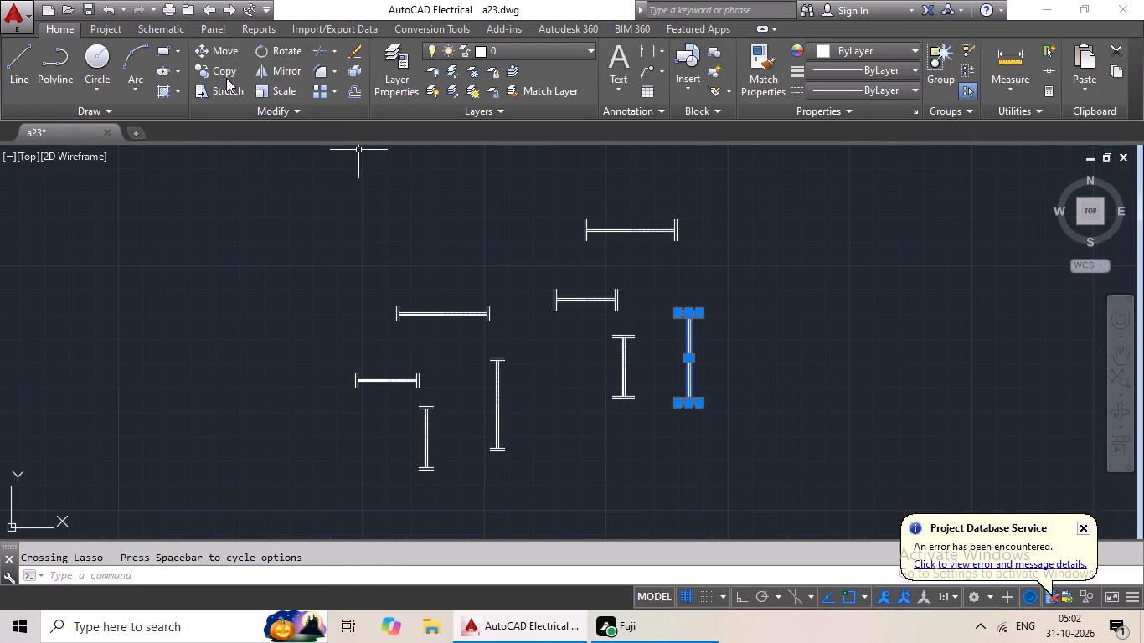
left_click(225, 77)
scroll(687, 342, "up", 3)
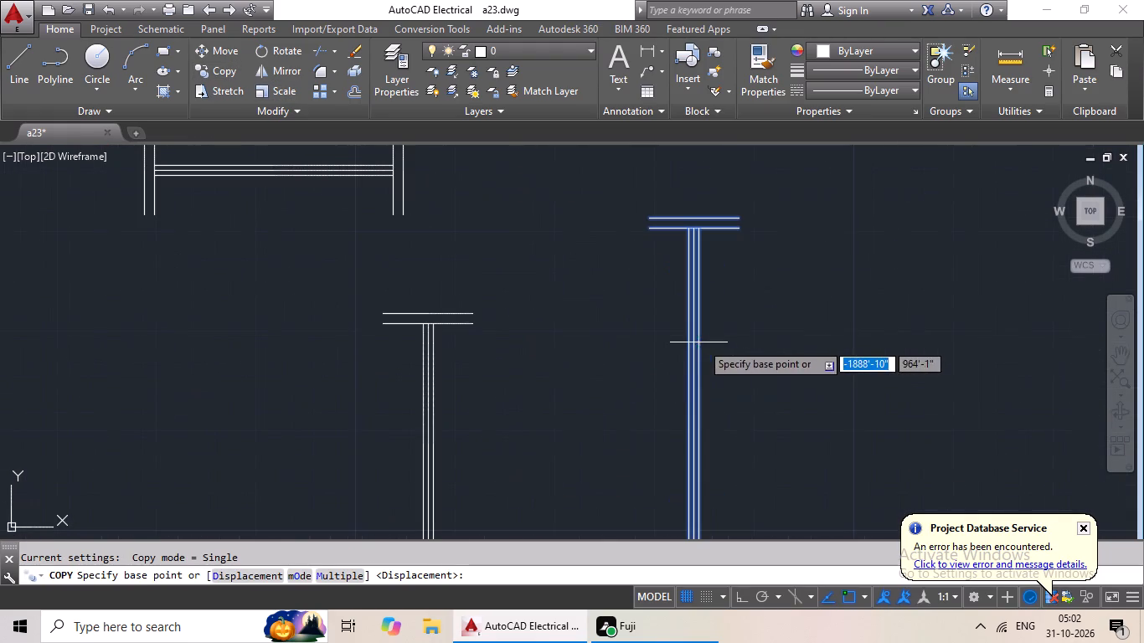
scroll(697, 450, "up", 2)
scroll(698, 427, "down", 2)
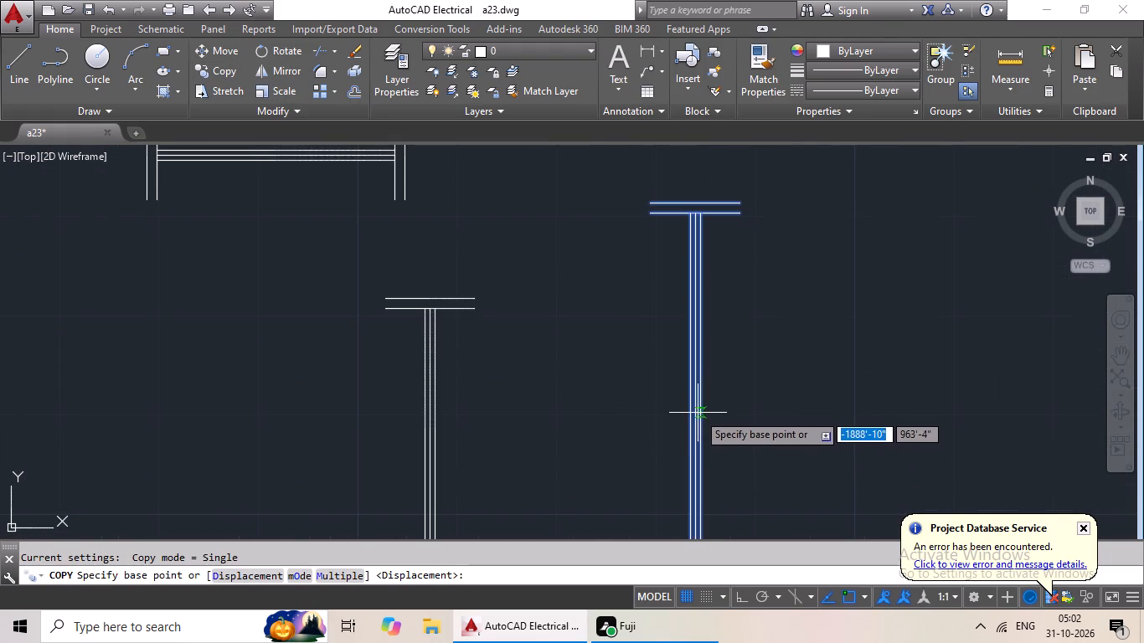
scroll(693, 404, "down", 1)
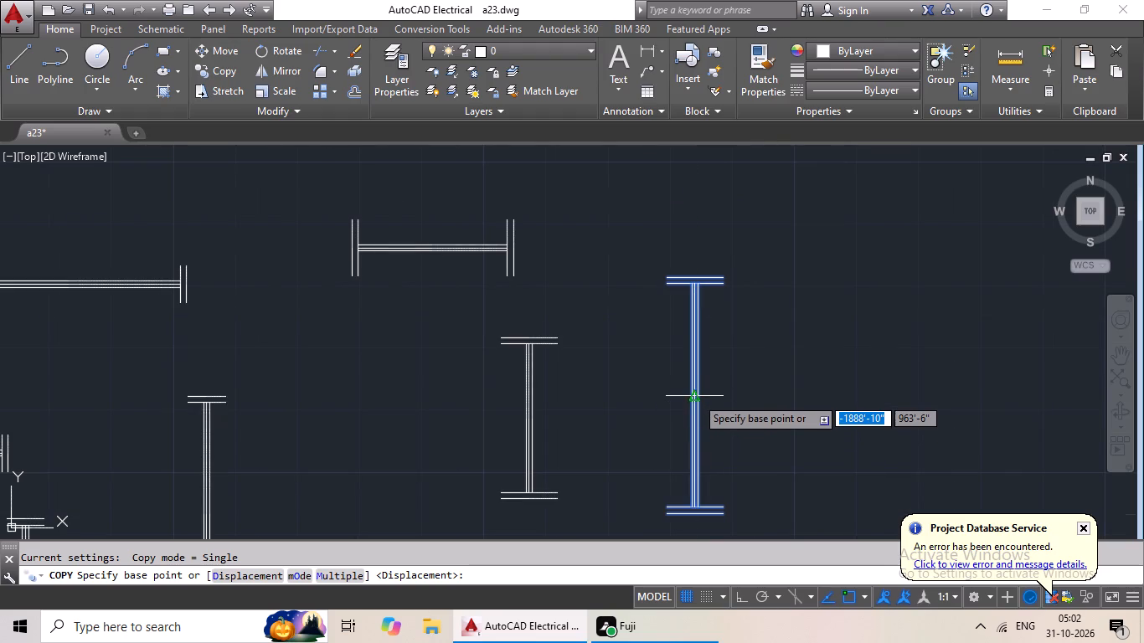
scroll(696, 397, "up", 2)
left_click_drag(698, 397, 595, 425)
scroll(535, 442, "down", 2)
middle_click_drag(536, 445, 847, 296)
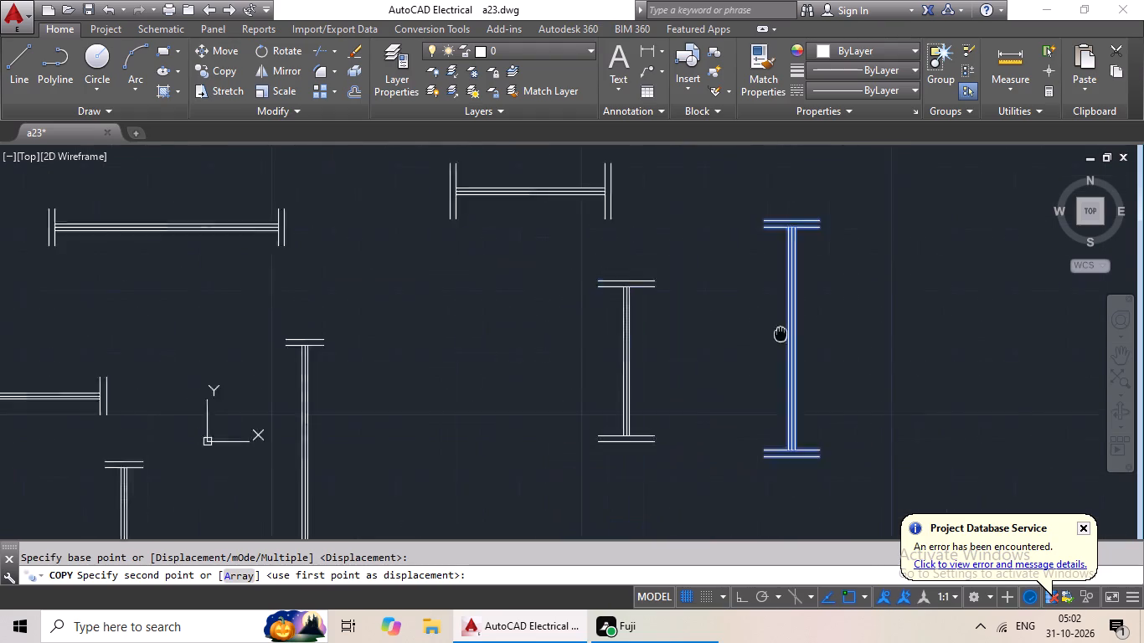
scroll(544, 367, "down", 2)
middle_click_drag(523, 374, 827, 259)
scroll(503, 339, "down", 2)
middle_click_drag(501, 342, 765, 286)
middle_click_drag(543, 341, 761, 270)
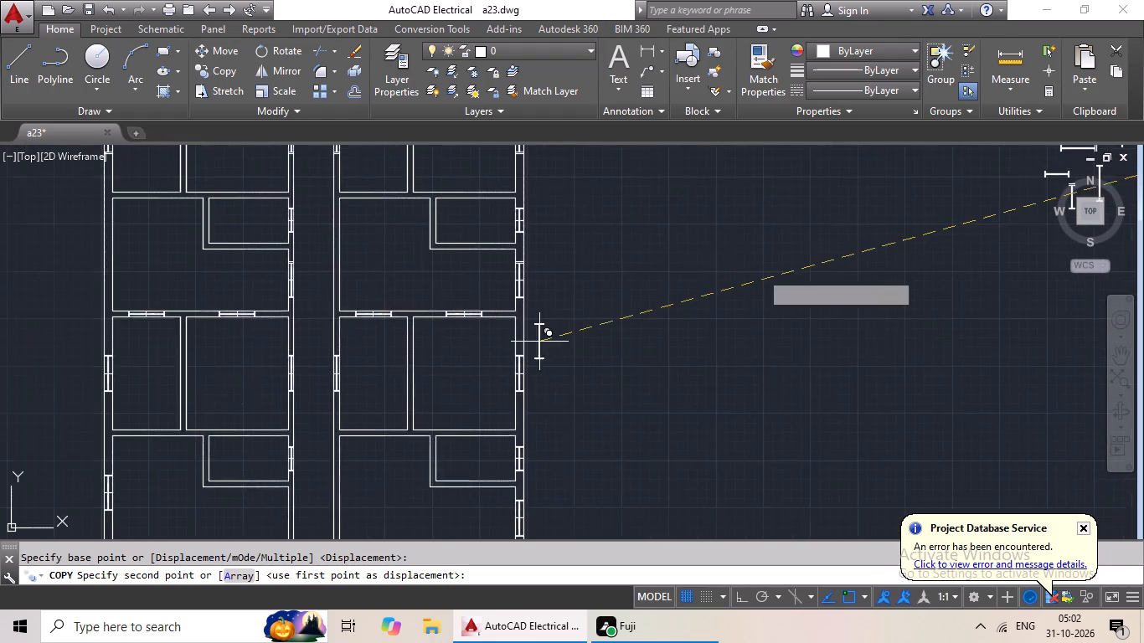
middle_click_drag(647, 368, 734, 241)
middle_click_drag(671, 373, 719, 238)
middle_click_drag(768, 399, 734, 260)
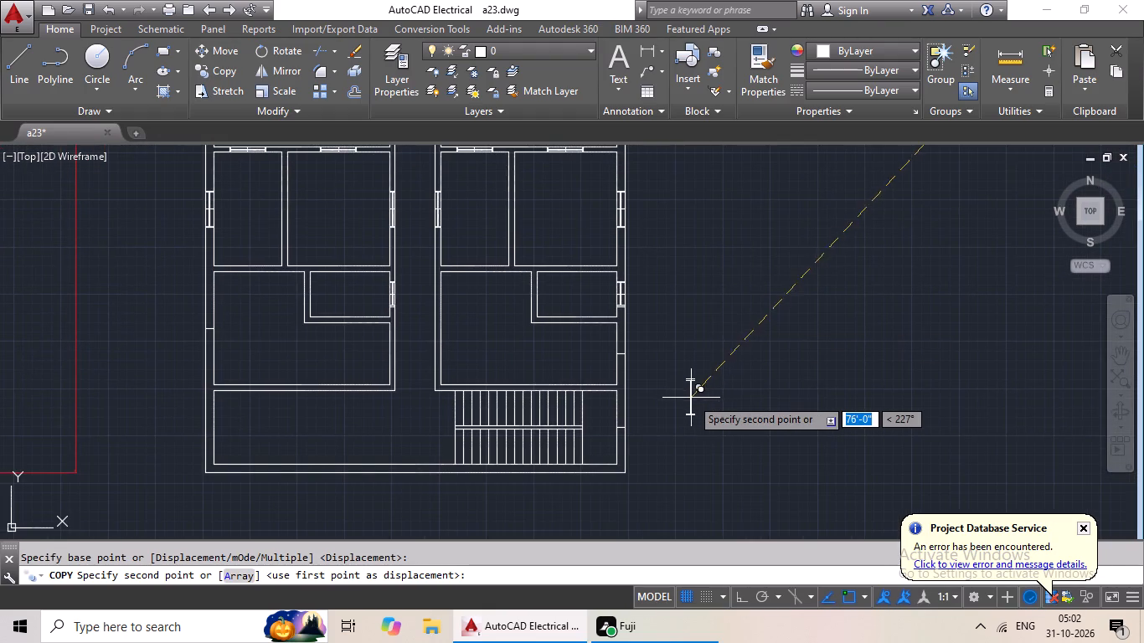
scroll(691, 389, "up", 3)
scroll(672, 379, "down", 2)
middle_click_drag(668, 368, 637, 400)
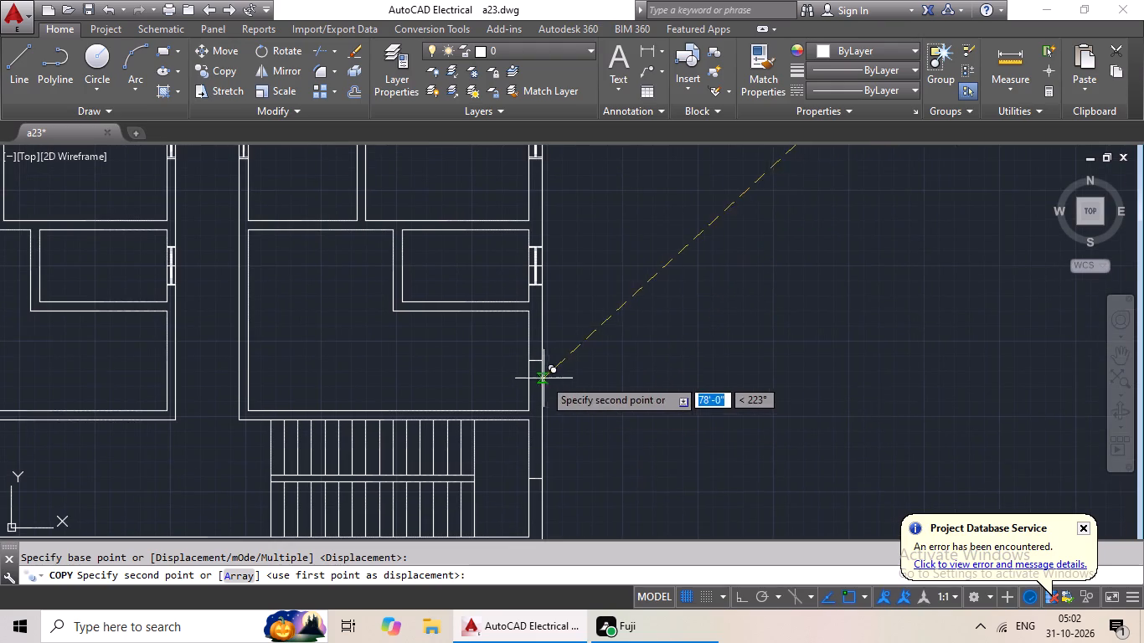
scroll(539, 367, "up", 4)
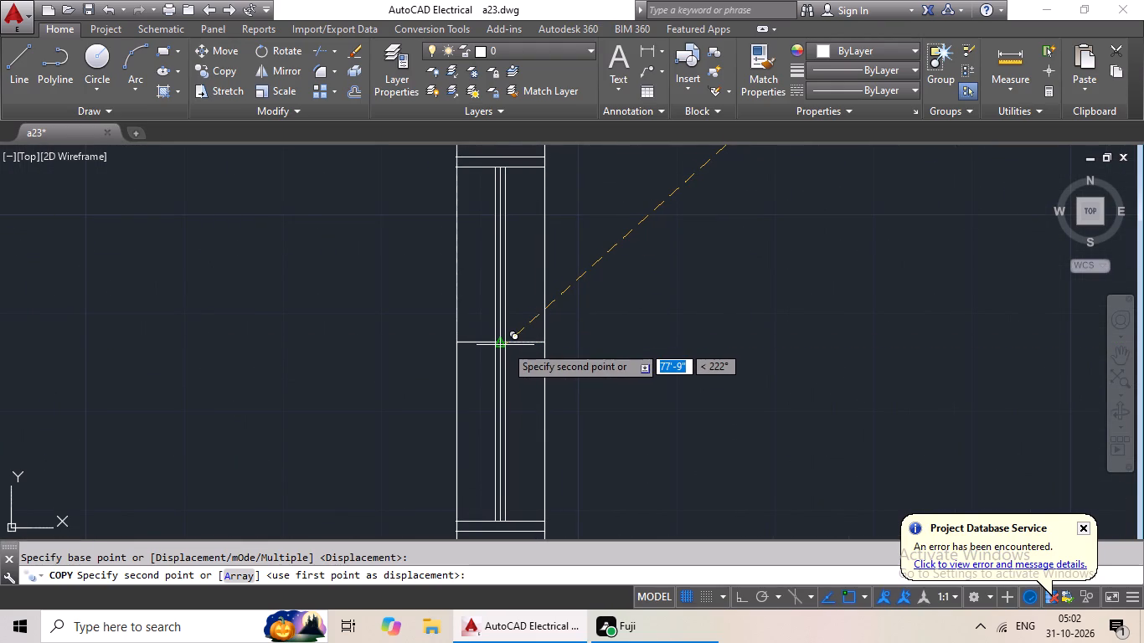
scroll(508, 345, "up", 2)
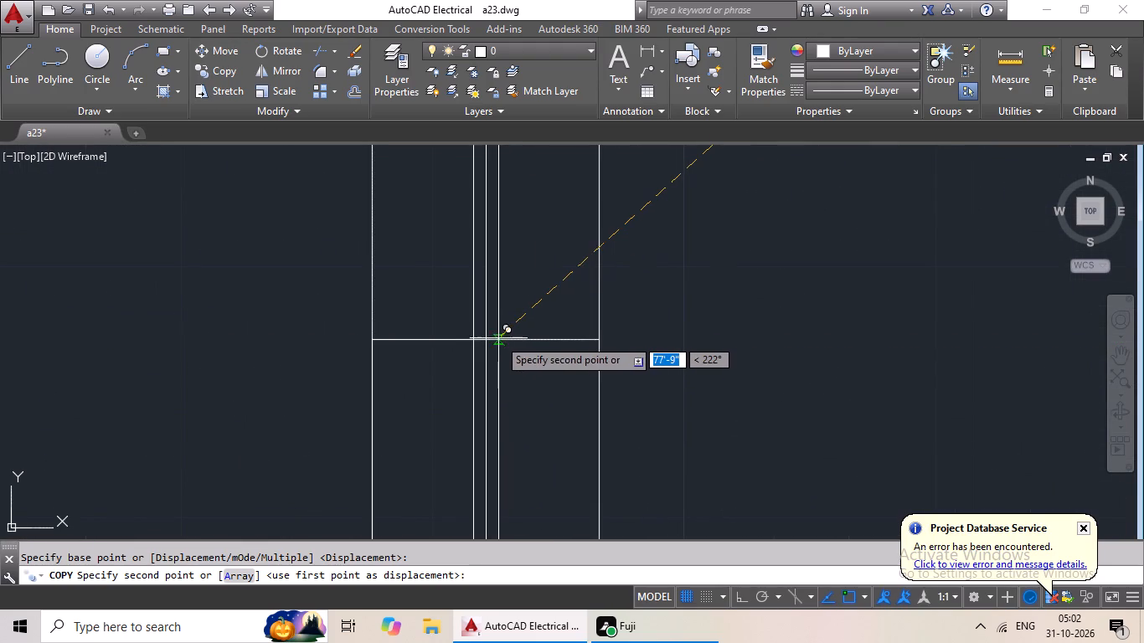
scroll(521, 339, "down", 1)
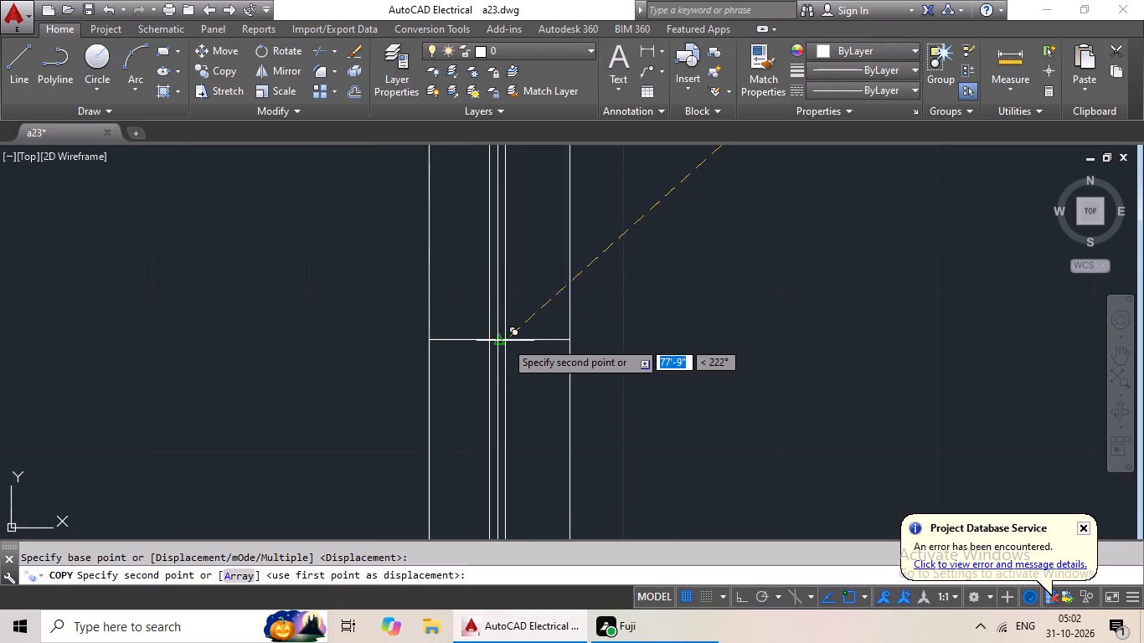
scroll(504, 341, "down", 1)
left_click(507, 341)
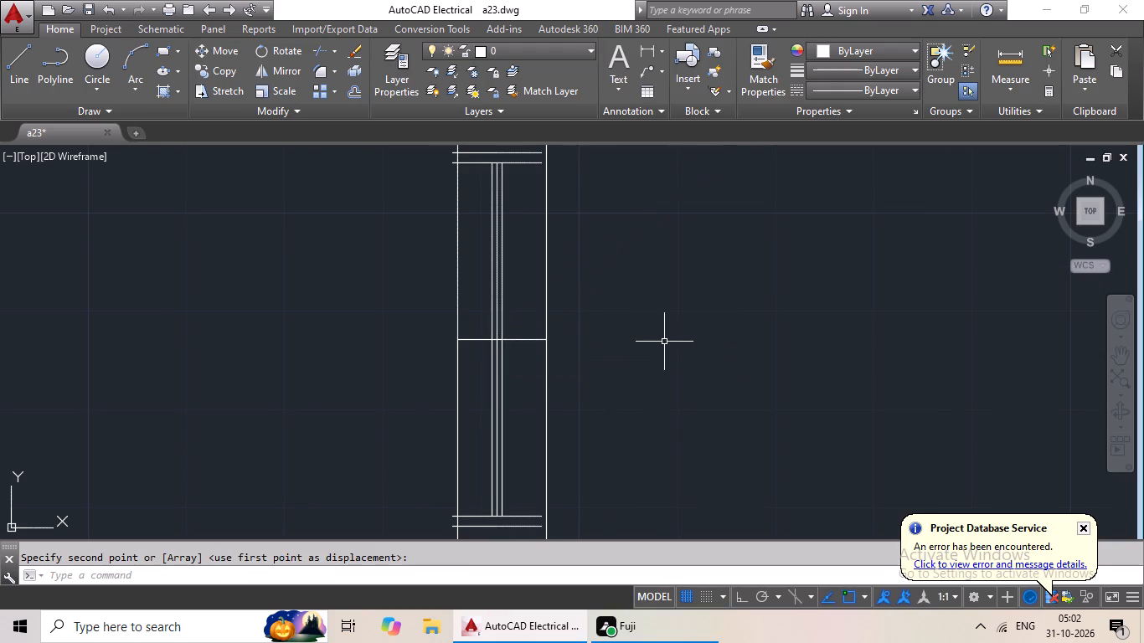
Delete the off-centre long vertical window copy from the outer wall of the right block's lowest hall, above the staircase.
scroll(487, 412, "up", 2)
left_click_drag(572, 356, 479, 414)
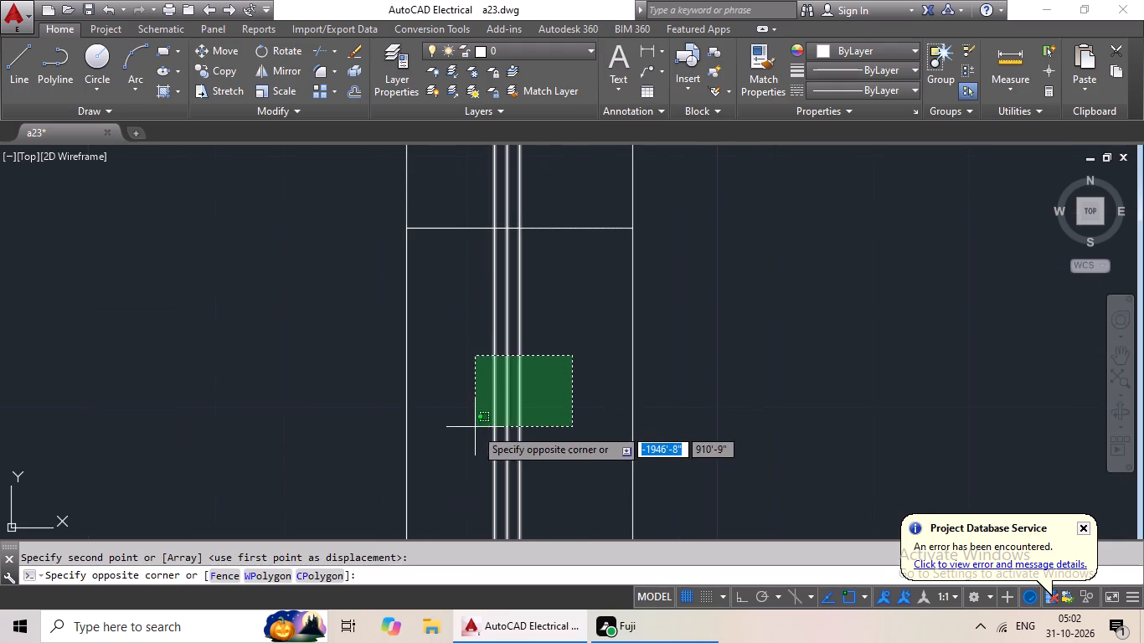
left_click(482, 436)
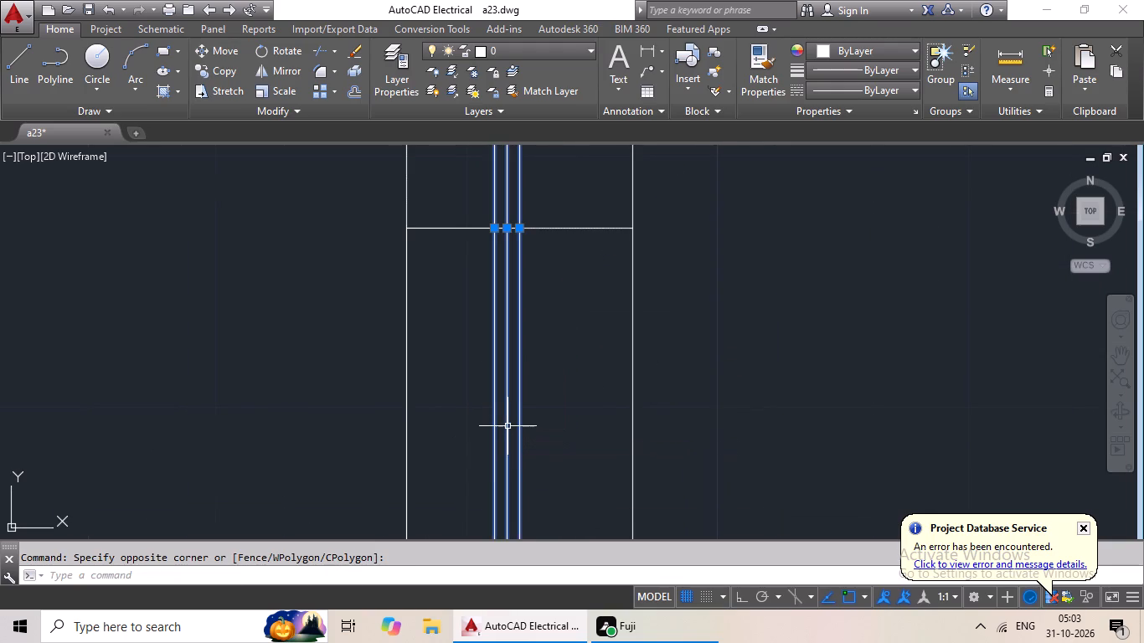
scroll(594, 416, "down", 3)
middle_click_drag(574, 440, 597, 296)
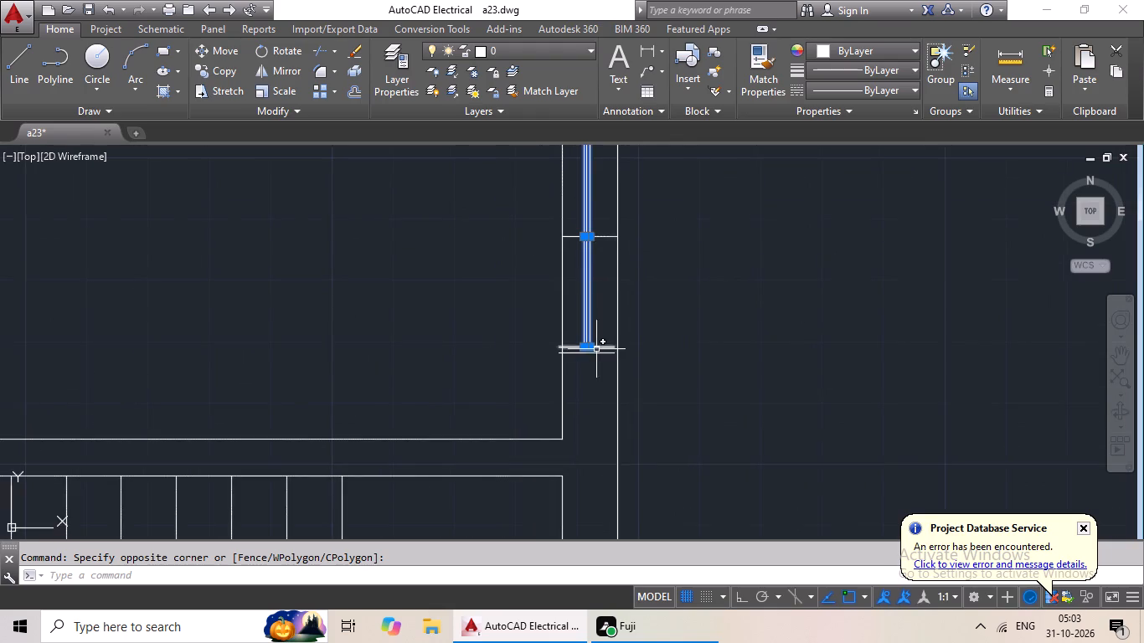
scroll(598, 354, "up", 4)
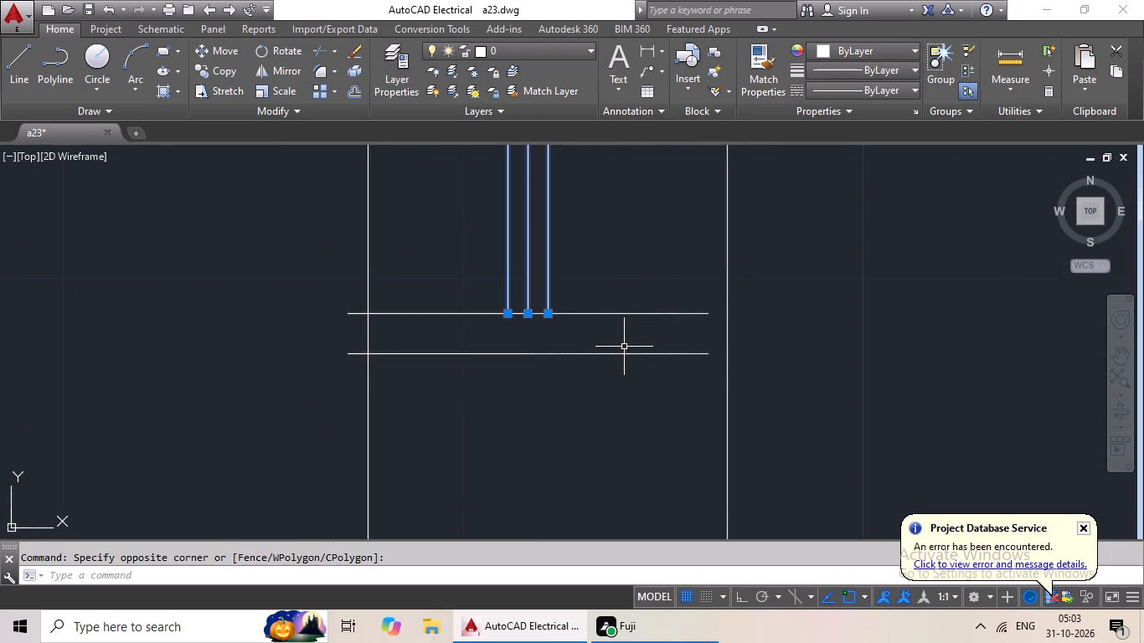
scroll(638, 299, "down", 4)
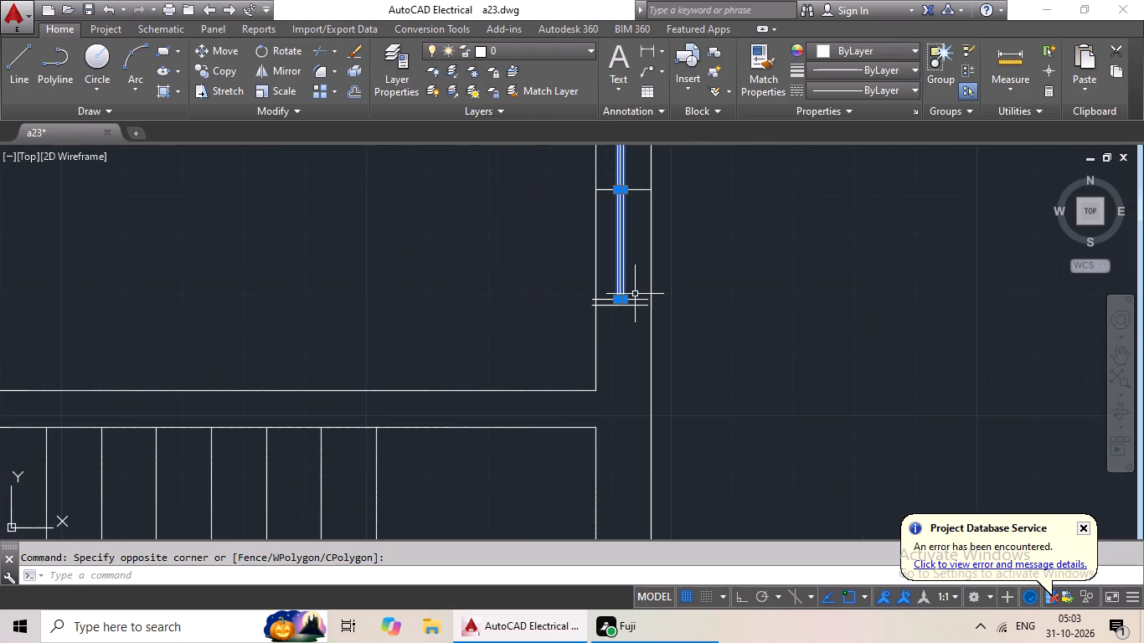
left_click_drag(635, 288, 618, 345)
middle_click_drag(572, 261, 539, 473)
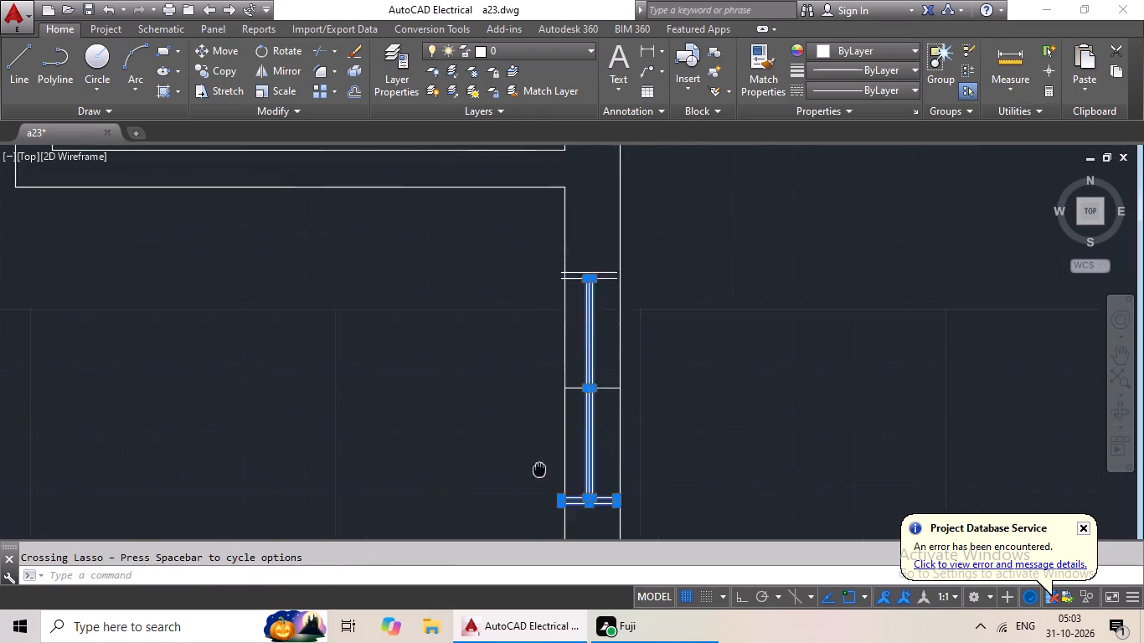
middle_click_drag(539, 473, 539, 474)
scroll(595, 280, "up", 3)
left_click_drag(609, 278, 583, 411)
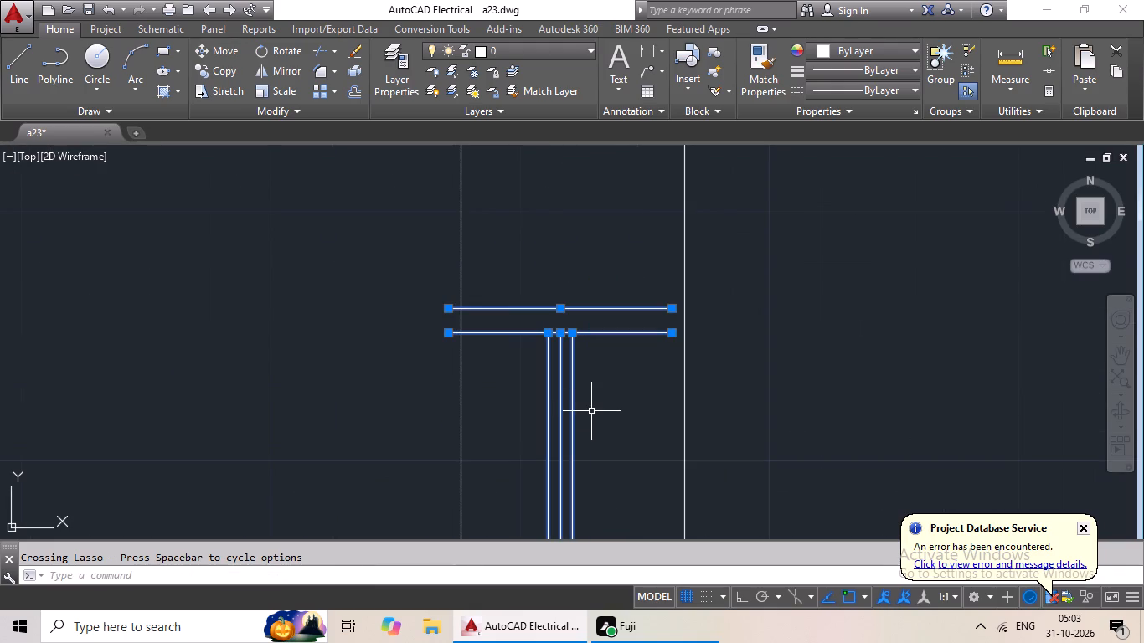
key("Delete")
Copy the wide-capped long vertical window symbol by its centre line's midpoint into the outer wall of the right block's lowest hall.
scroll(651, 388, "down", 3)
scroll(759, 388, "down", 3)
middle_click_drag(798, 386, 770, 397)
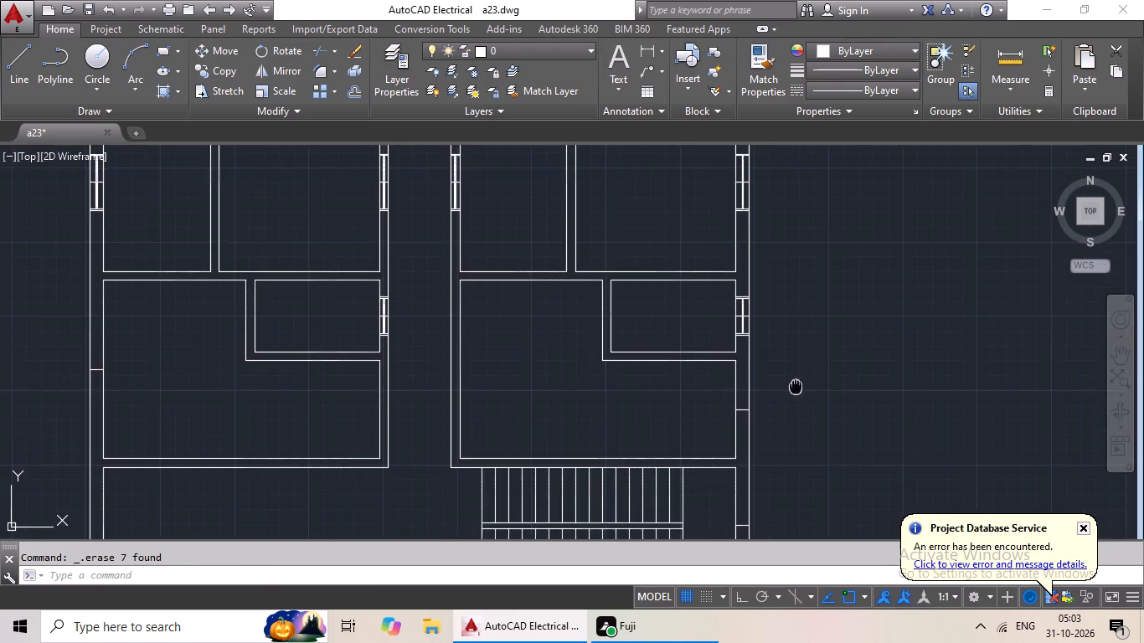
middle_click_drag(770, 397, 605, 427)
scroll(692, 403, "down", 2)
middle_click_drag(787, 391, 528, 466)
scroll(828, 380, "down", 1)
middle_click_drag(822, 383, 703, 470)
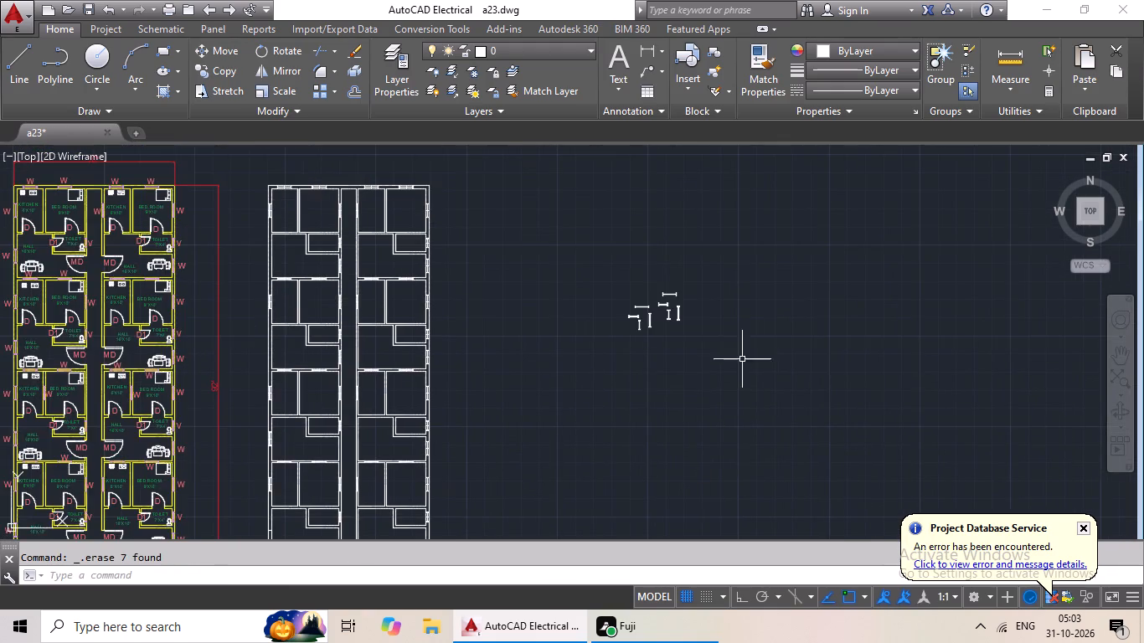
scroll(674, 319, "up", 4)
middle_click_drag(690, 315, 664, 392)
scroll(688, 322, "up", 2)
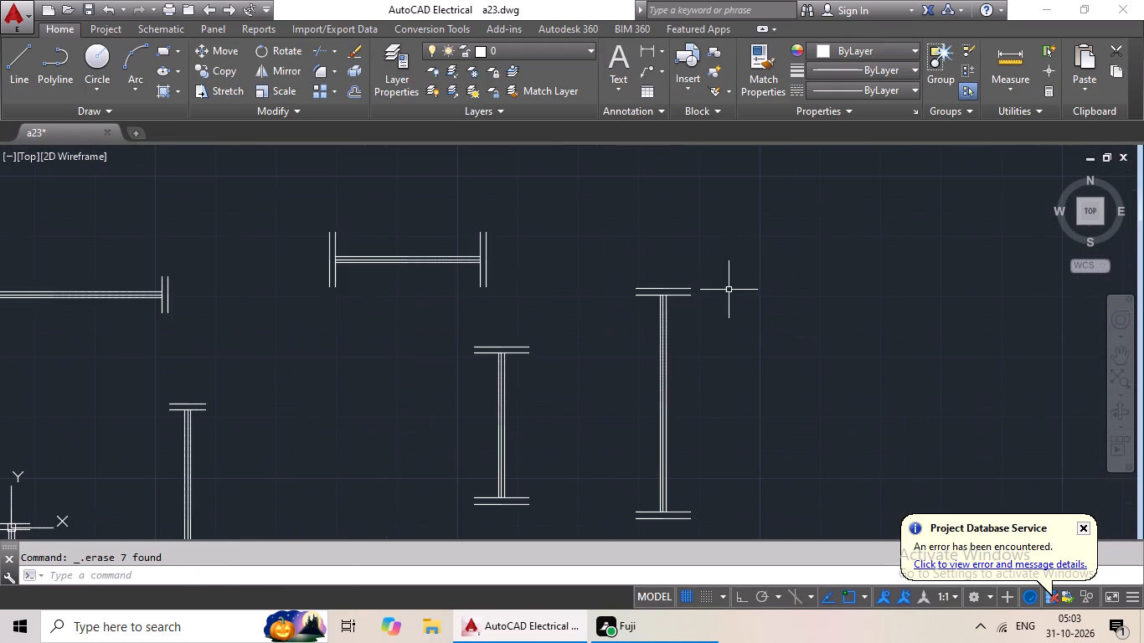
left_click_drag(717, 254, 749, 449)
middle_click_drag(761, 438, 772, 320)
left_click_drag(787, 320, 733, 422)
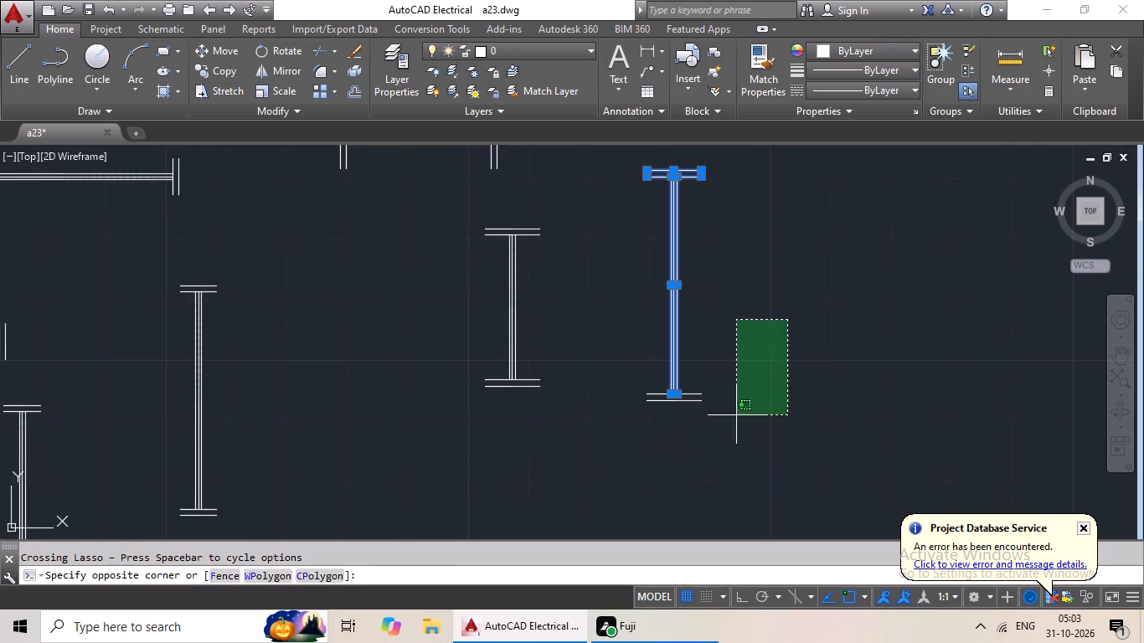
left_click_drag(733, 422, 634, 357)
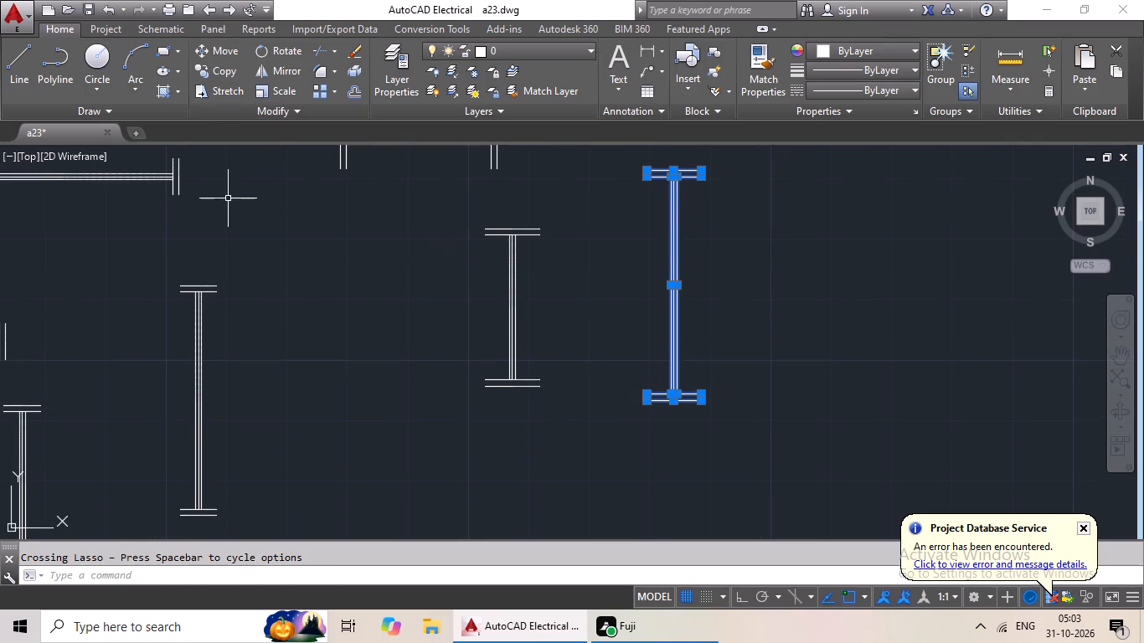
left_click(209, 67)
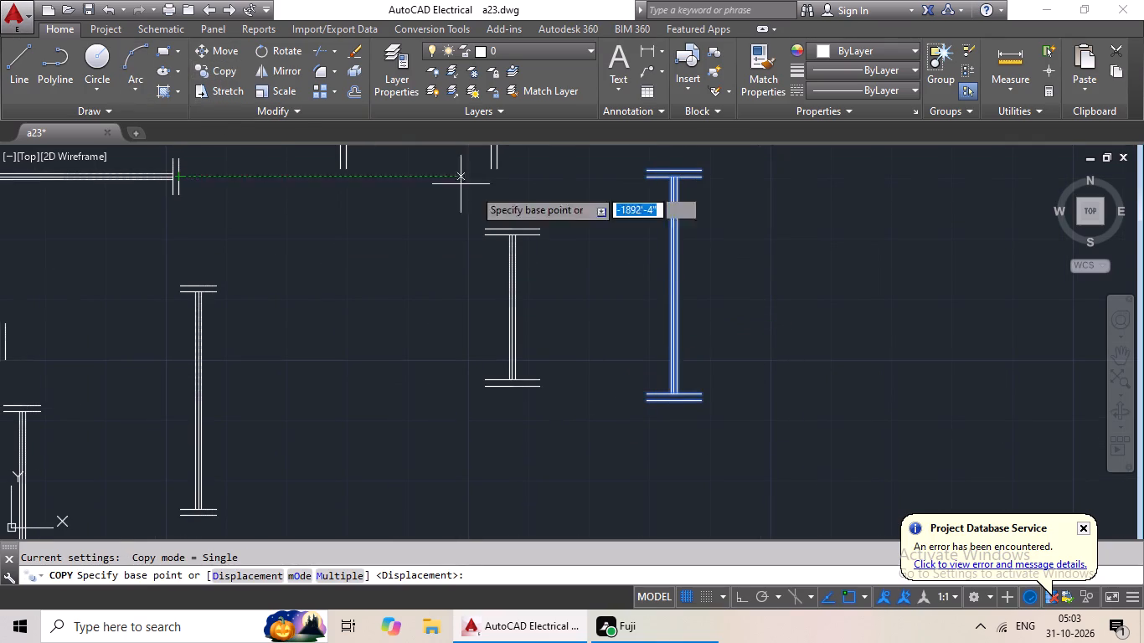
scroll(709, 296, "up", 3)
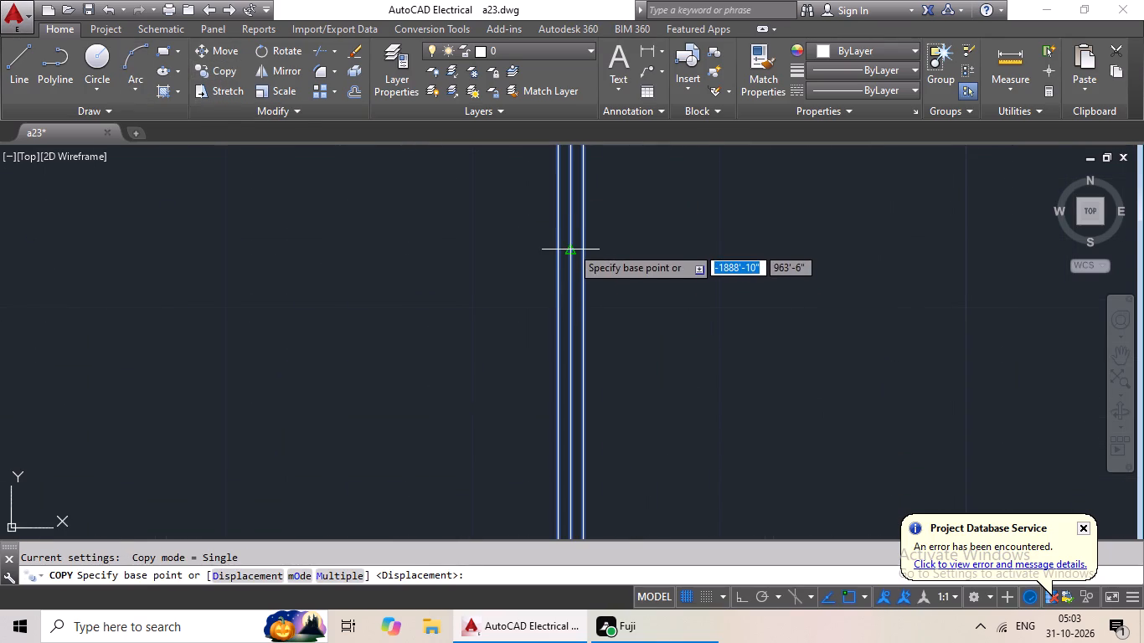
left_click(571, 246)
scroll(474, 289, "down", 3)
middle_click_drag(456, 300, 642, 161)
scroll(322, 285, "down", 2)
middle_click_drag(240, 328, 475, 201)
middle_click_drag(496, 186, 511, 176)
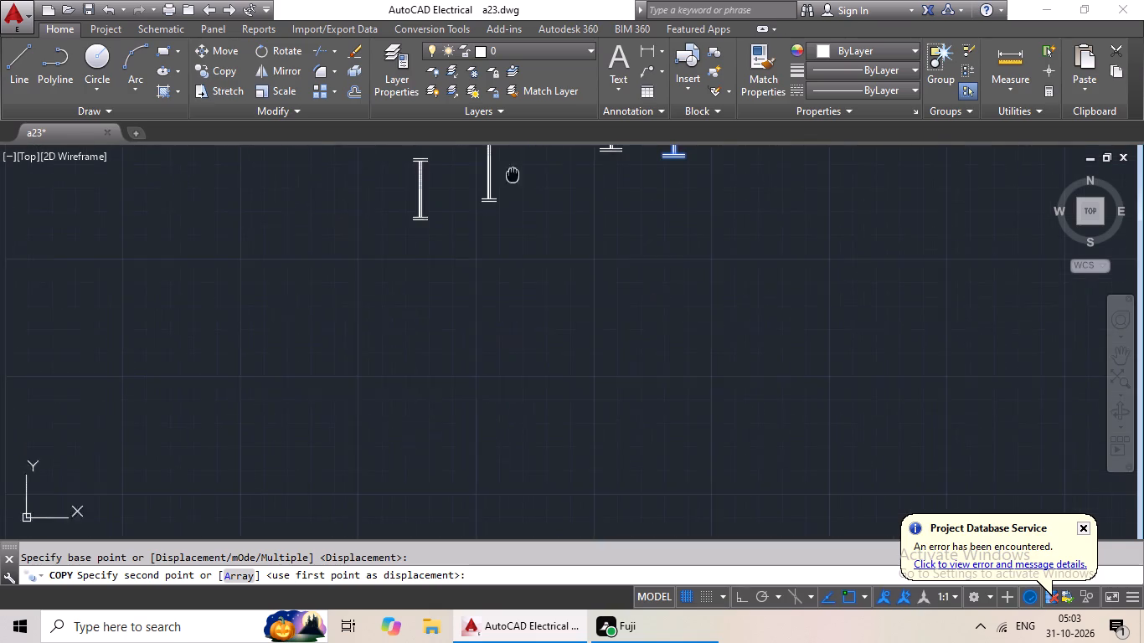
middle_click_drag(209, 379, 520, 206)
scroll(392, 292, "down", 2)
middle_click_drag(361, 319, 600, 167)
middle_click_drag(279, 331, 492, 190)
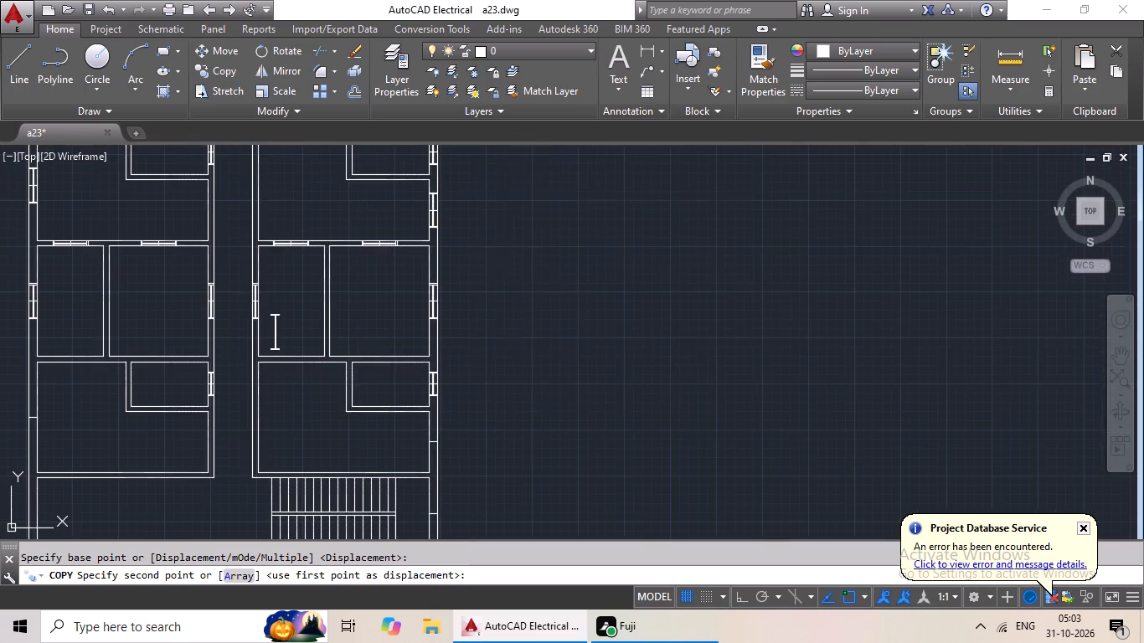
middle_click_drag(456, 375, 520, 249)
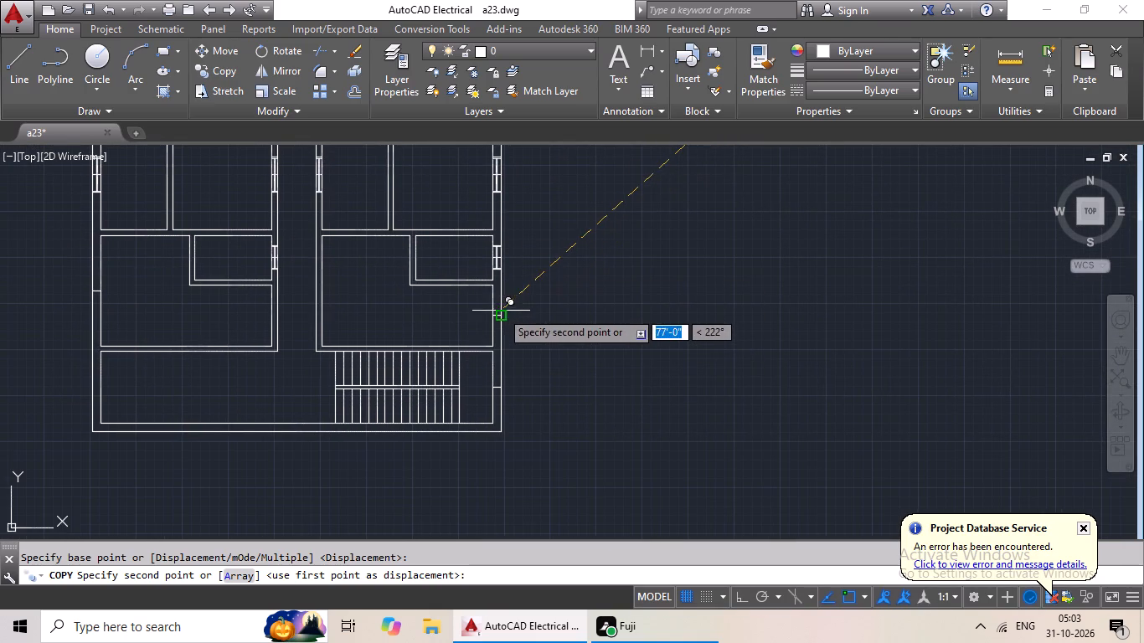
scroll(498, 314, "up", 4)
left_click(484, 322)
Copy the wide-capped long vertical window symbol by its midpoint into the outer wall of the left block's lowest hall.
scroll(618, 296, "down", 3)
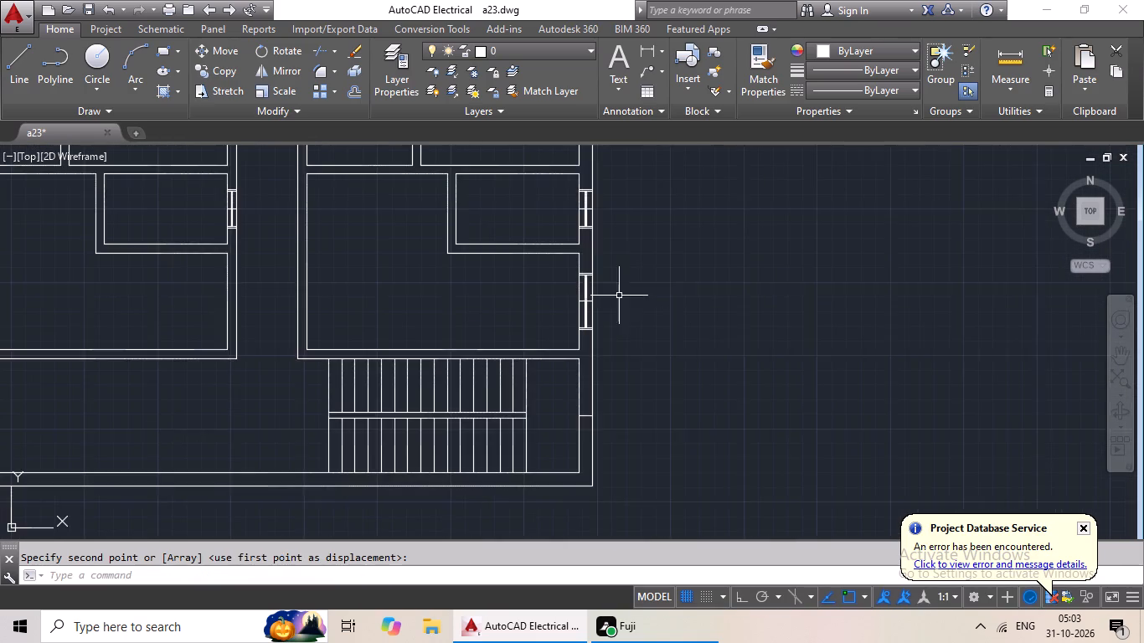
middle_click_drag(657, 283, 621, 342)
scroll(657, 304, "down", 1)
middle_click_drag(682, 296, 597, 338)
middle_click_drag(703, 291, 578, 382)
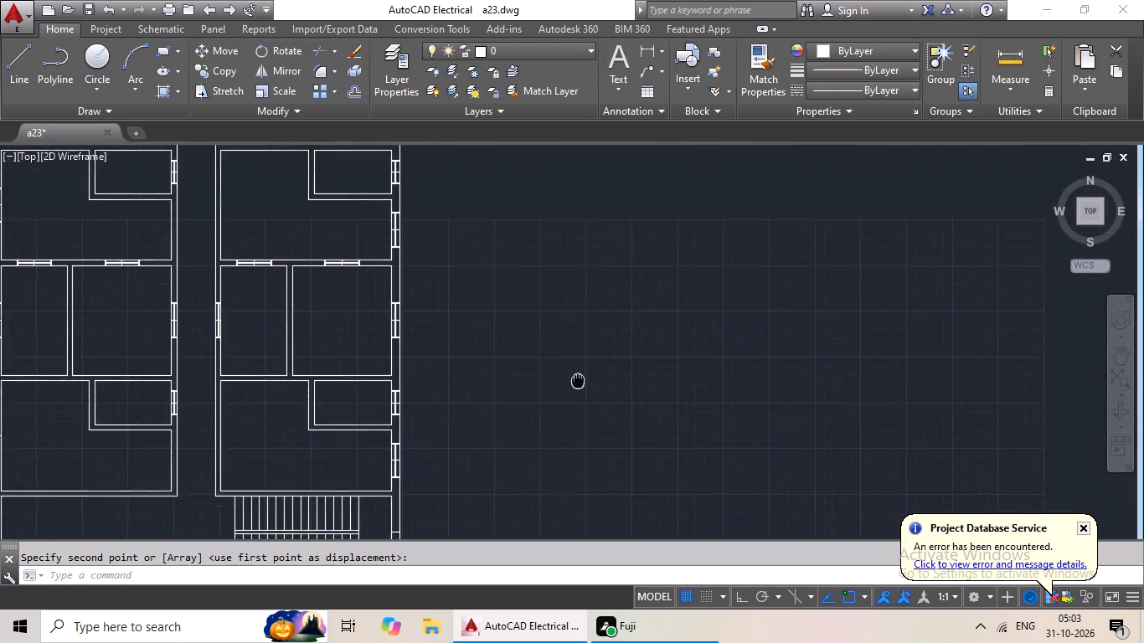
scroll(659, 292, "down", 2)
middle_click_drag(672, 285, 590, 363)
middle_click_drag(680, 288, 646, 338)
scroll(675, 265, "up", 4)
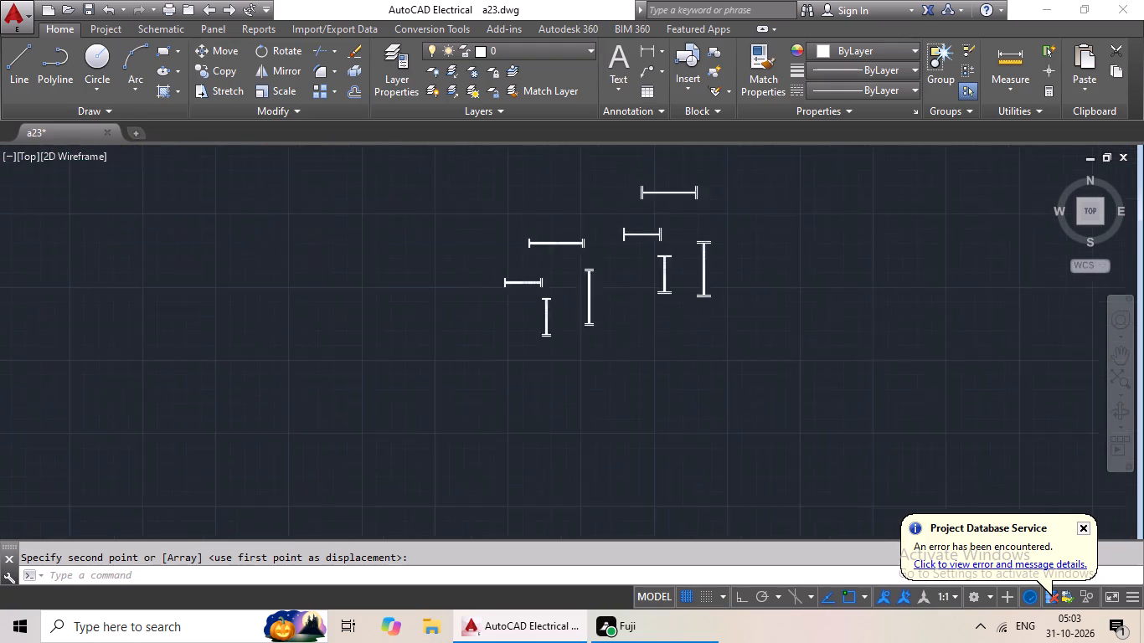
scroll(739, 236, "up", 1)
left_click_drag(774, 194, 760, 376)
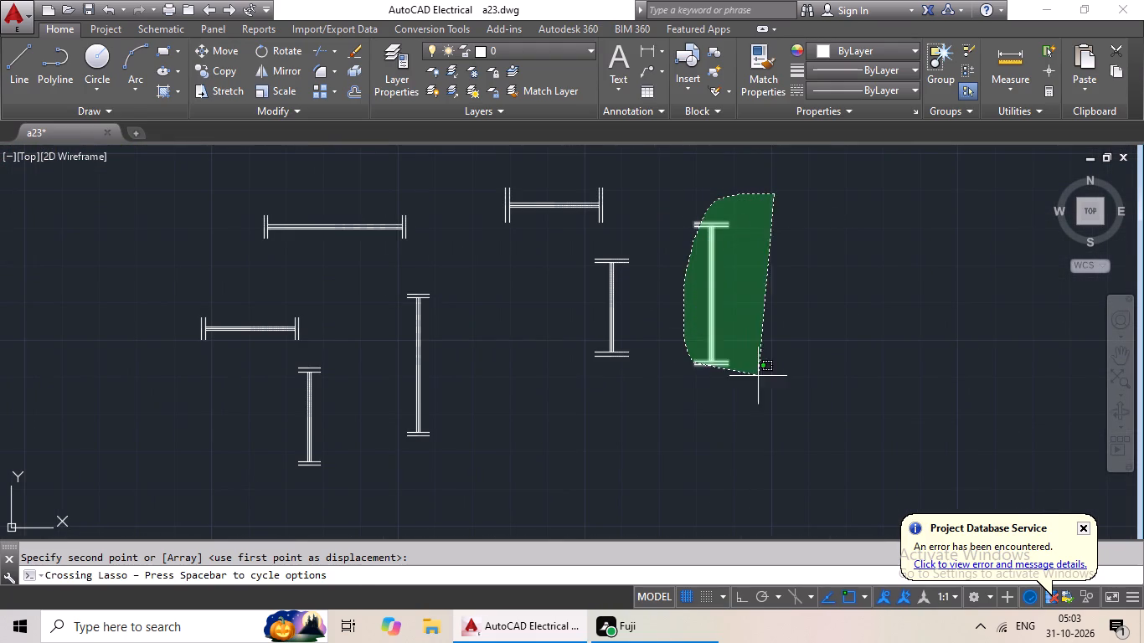
left_click_drag(760, 376, 786, 371)
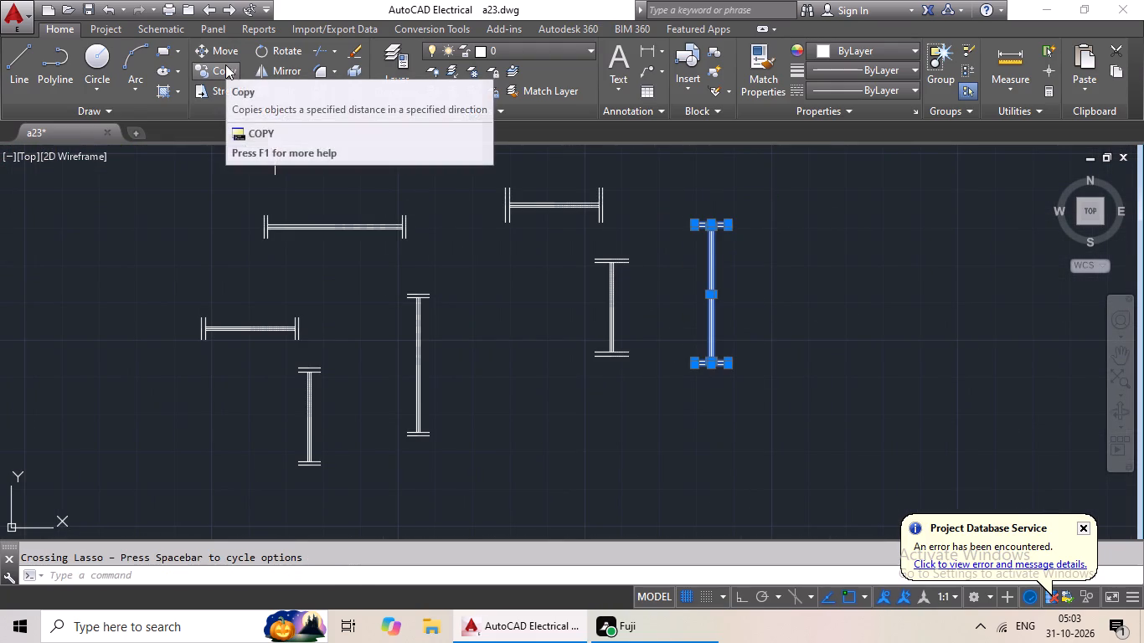
left_click(220, 70)
scroll(751, 325, "up", 2)
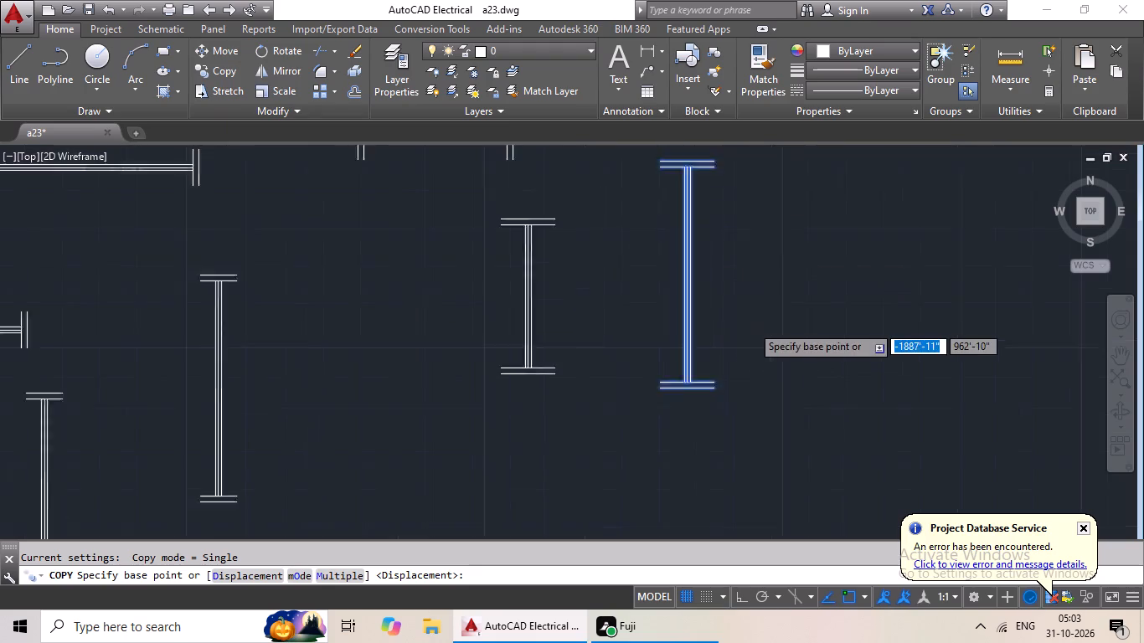
left_click_drag(648, 245, 636, 249)
scroll(435, 299, "down", 2)
middle_click_drag(420, 301, 678, 194)
scroll(202, 307, "down", 1)
middle_click_drag(202, 307, 614, 199)
middle_click_drag(222, 363, 260, 355)
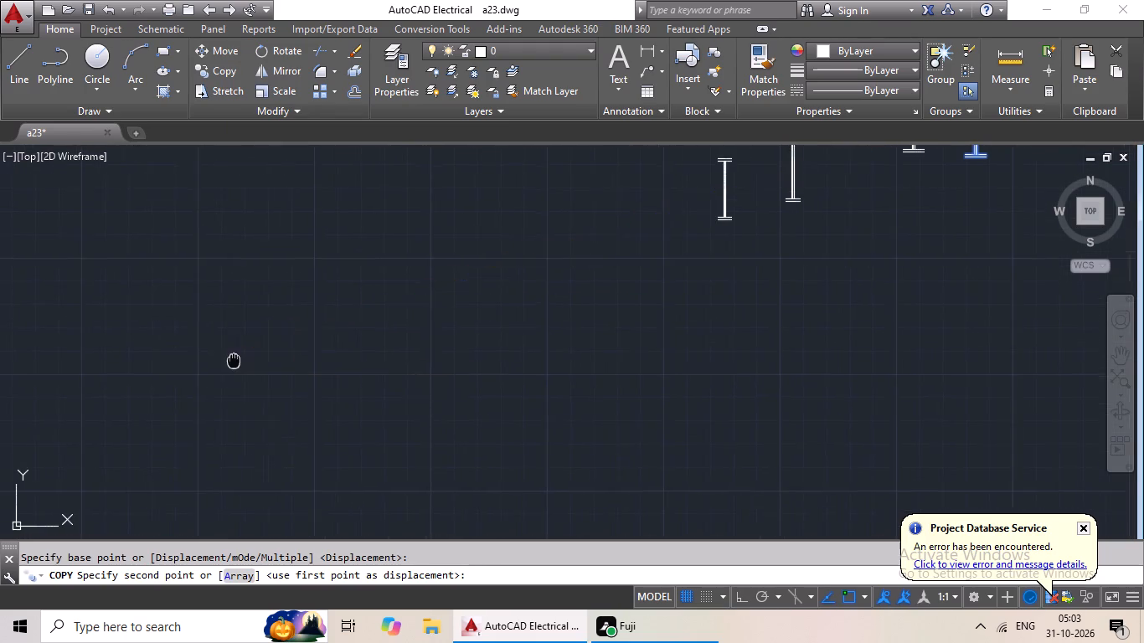
middle_click_drag(260, 355, 641, 251)
scroll(308, 346, "down", 2)
middle_click_drag(306, 350, 595, 273)
middle_click_drag(451, 328, 693, 213)
middle_click_drag(473, 333, 477, 330)
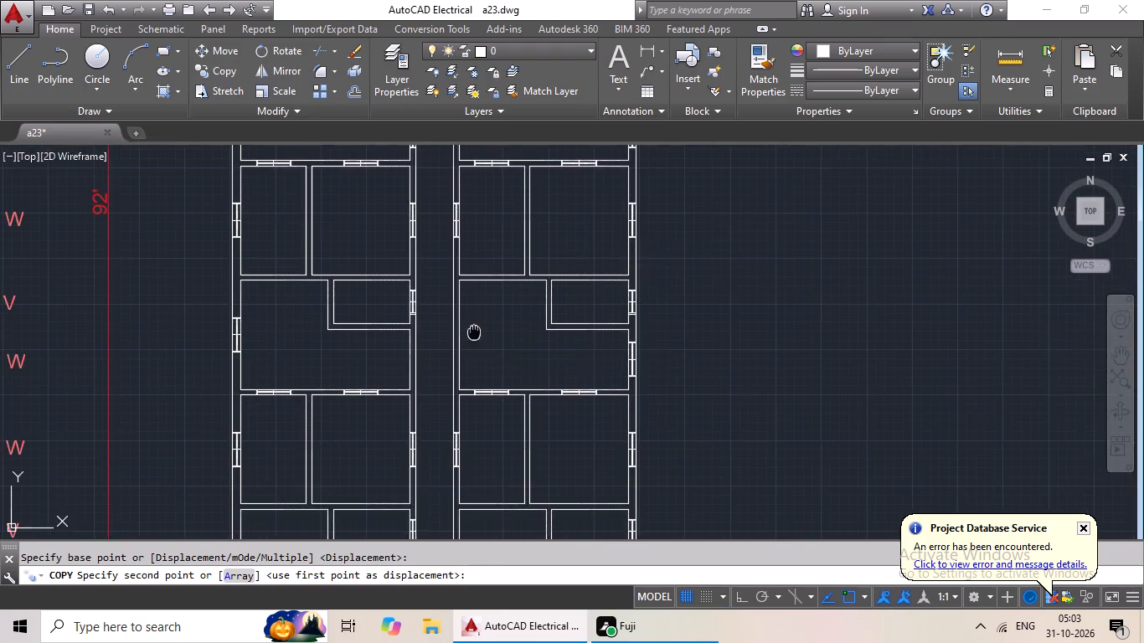
middle_click_drag(477, 330, 636, 175)
middle_click_drag(392, 399, 477, 316)
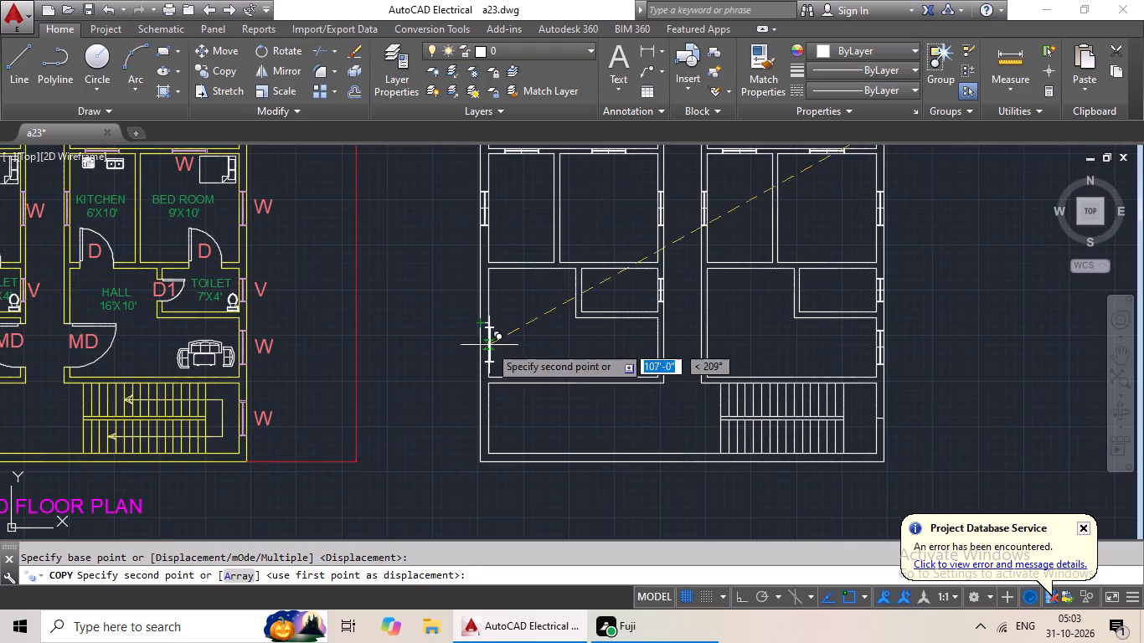
scroll(489, 345, "up", 2)
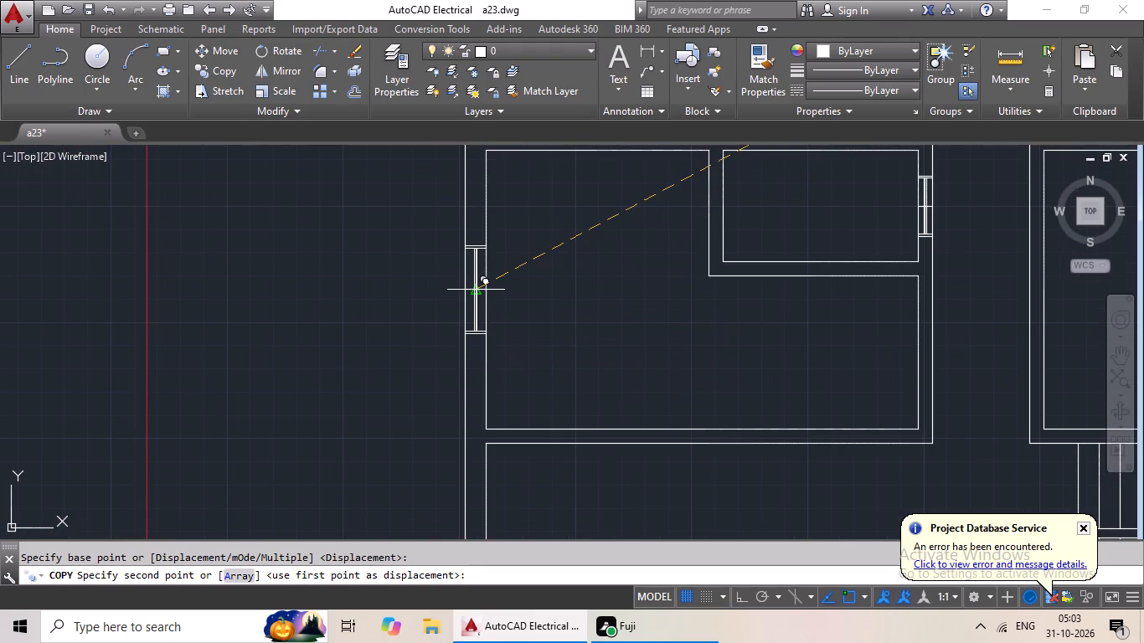
left_click(475, 291)
Copy the wide-capped long vertical window symbol by its midpoint into the outer wall beside the staircase in the unlabelled plan.
scroll(588, 297, "down", 2)
middle_click_drag(662, 341, 242, 285)
scroll(798, 291, "down", 3)
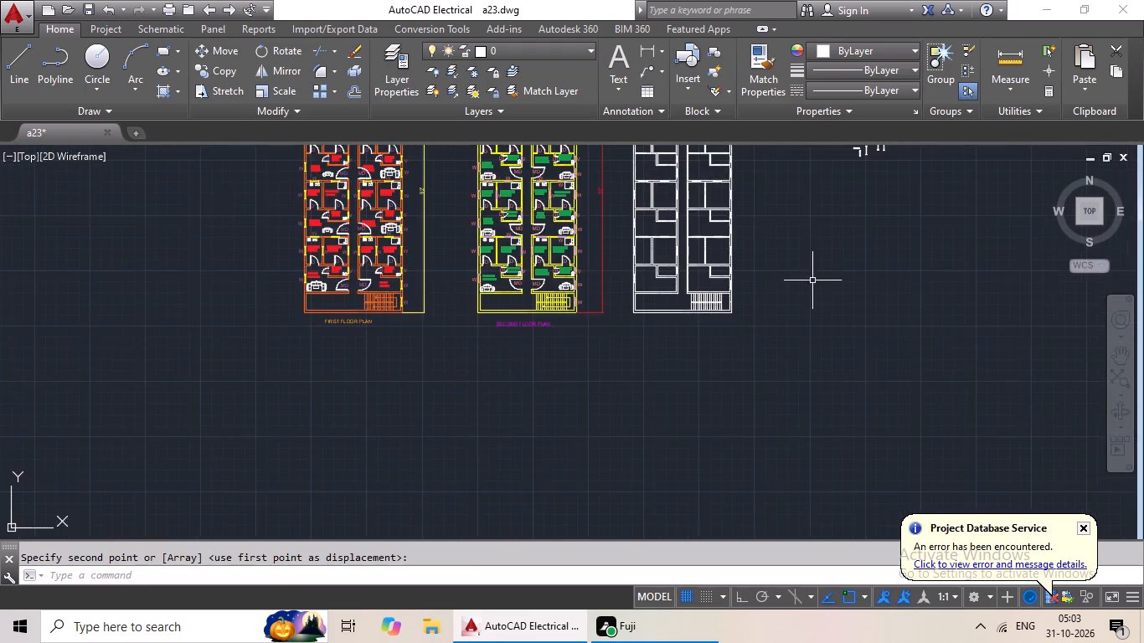
middle_click_drag(810, 283, 680, 378)
middle_click_drag(723, 285, 690, 348)
scroll(722, 301, "up", 5)
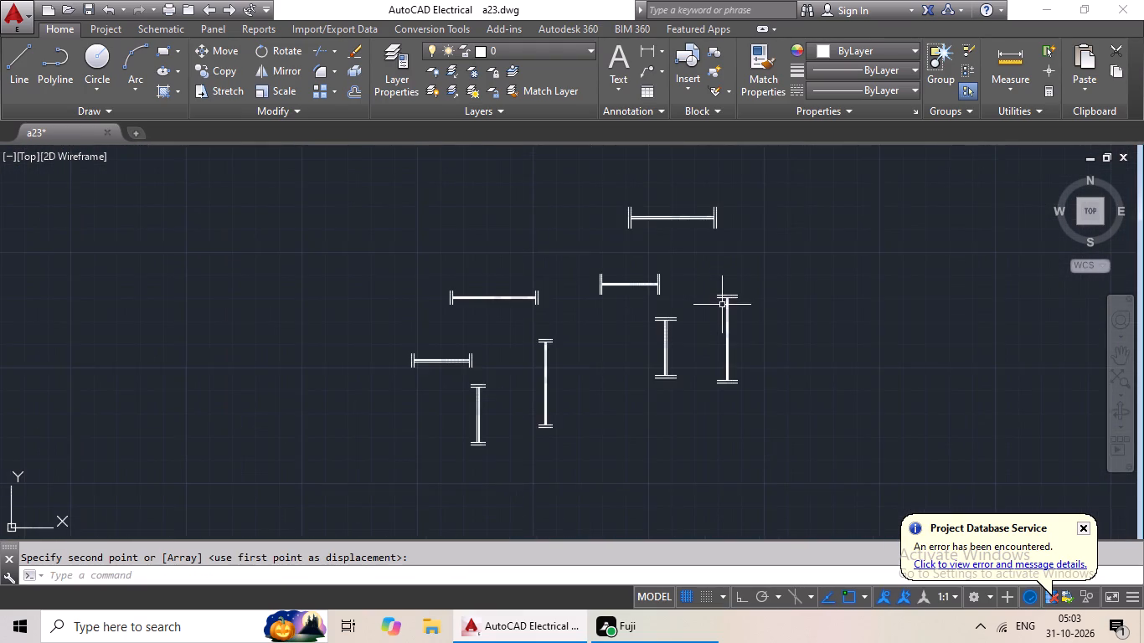
scroll(722, 305, "up", 1)
left_click_drag(767, 274, 792, 417)
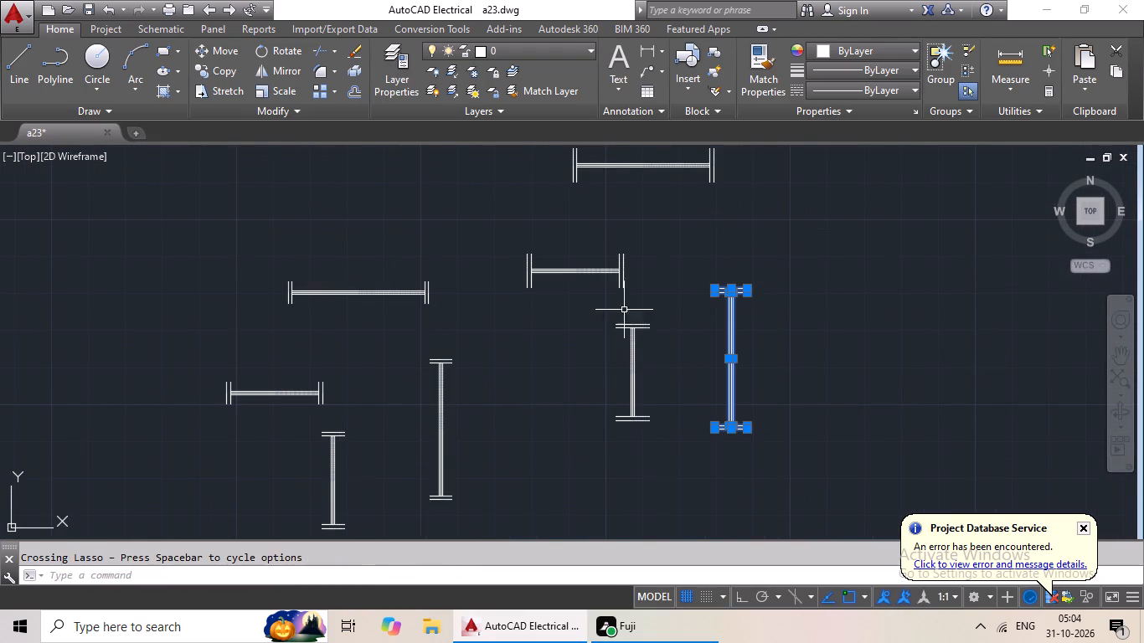
left_click(233, 72)
scroll(776, 370, "up", 2)
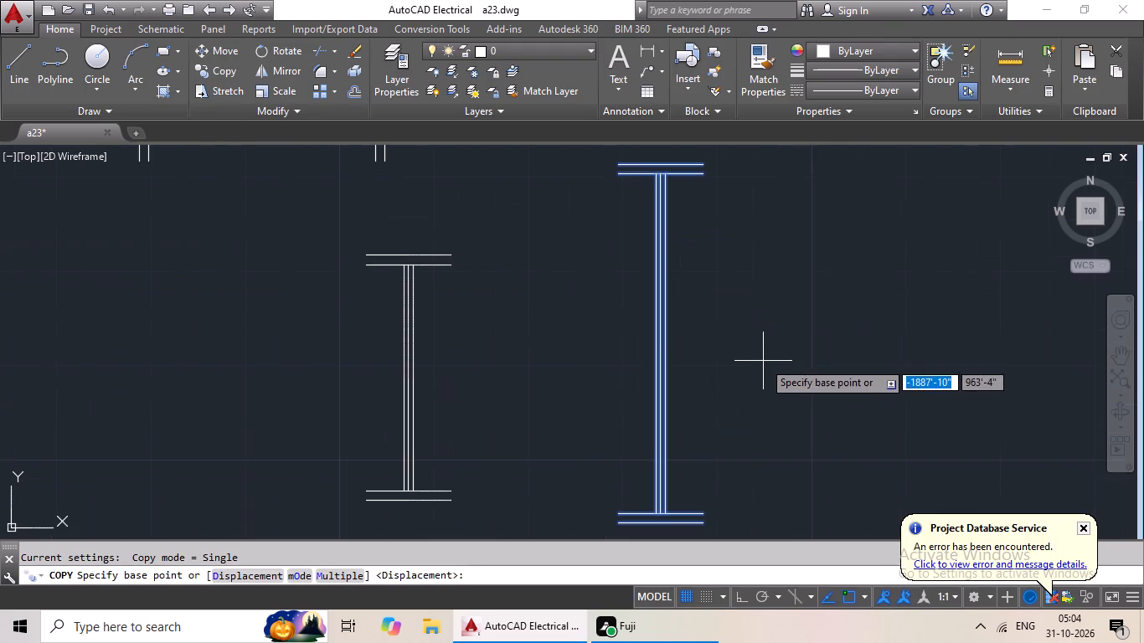
scroll(662, 347, "up", 2)
left_click(660, 341)
scroll(533, 371, "down", 3)
middle_click_drag(531, 374, 723, 166)
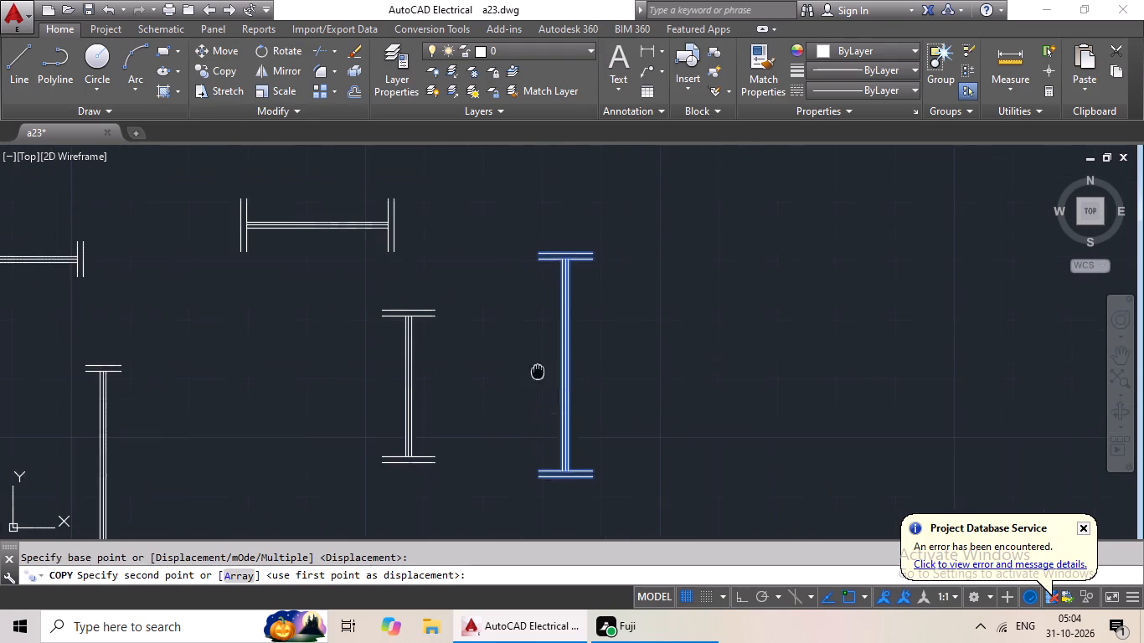
scroll(555, 327, "down", 2)
middle_click_drag(534, 342, 695, 208)
scroll(505, 368, "down", 2)
middle_click_drag(496, 388, 672, 278)
scroll(518, 341, "down", 1)
middle_click_drag(487, 359, 667, 220)
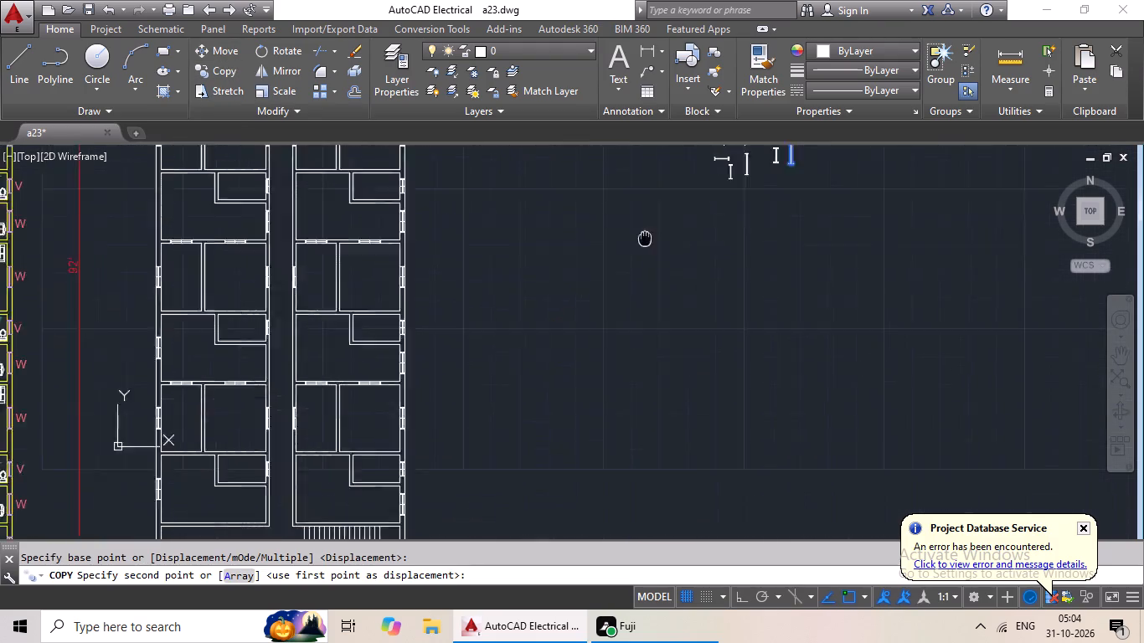
middle_click_drag(667, 220, 680, 211)
middle_click_drag(574, 330, 642, 257)
scroll(576, 398, "up", 2)
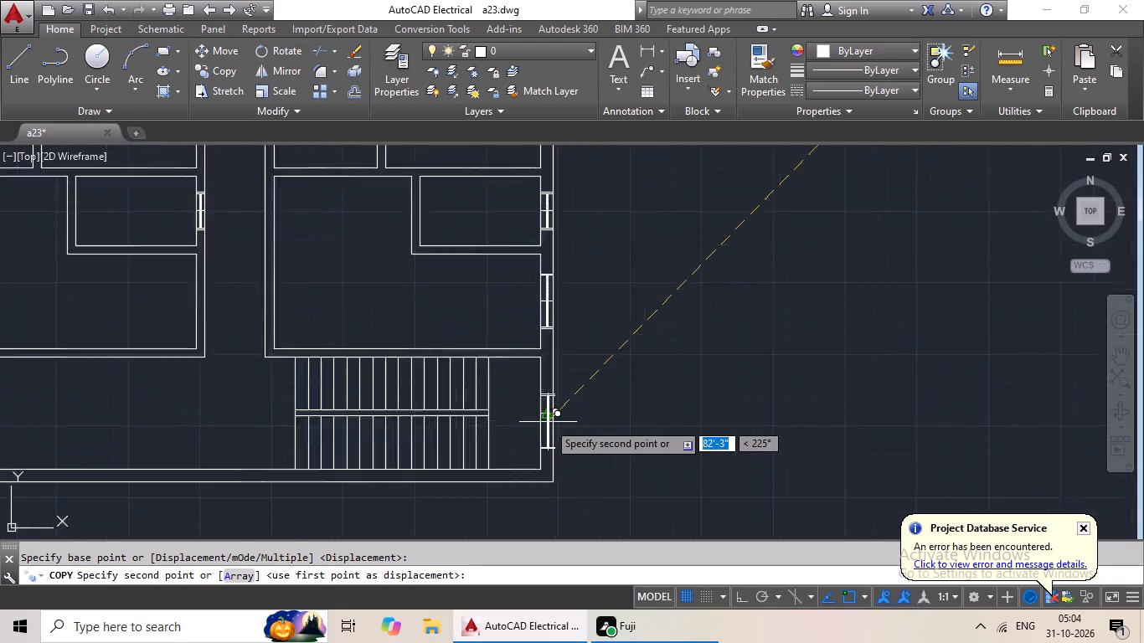
scroll(548, 422, "up", 2)
left_click(539, 404)
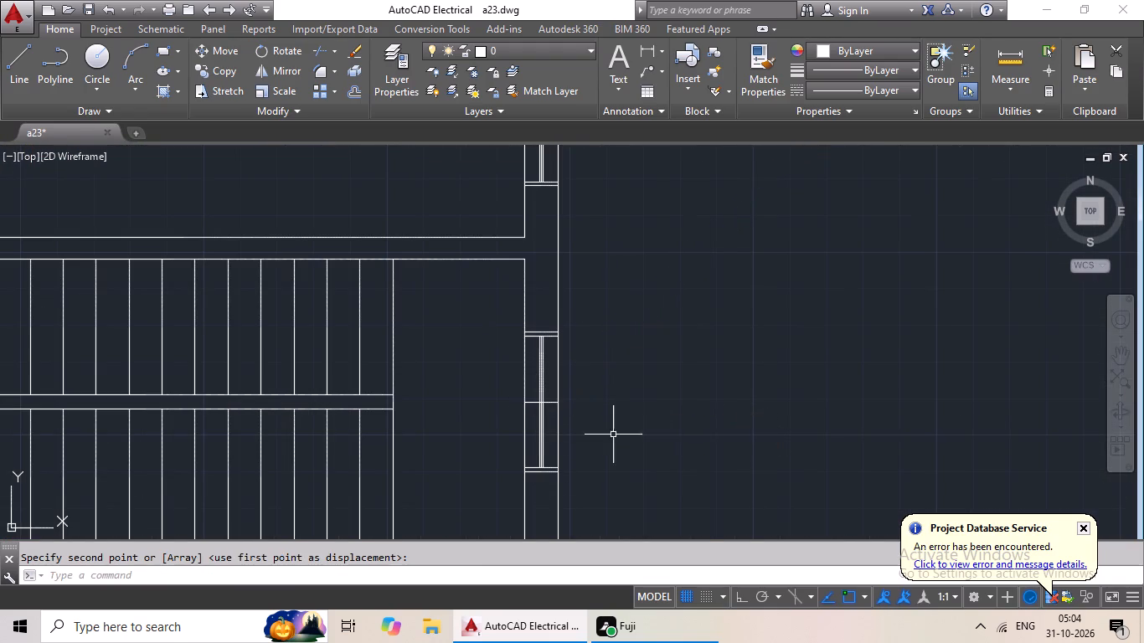
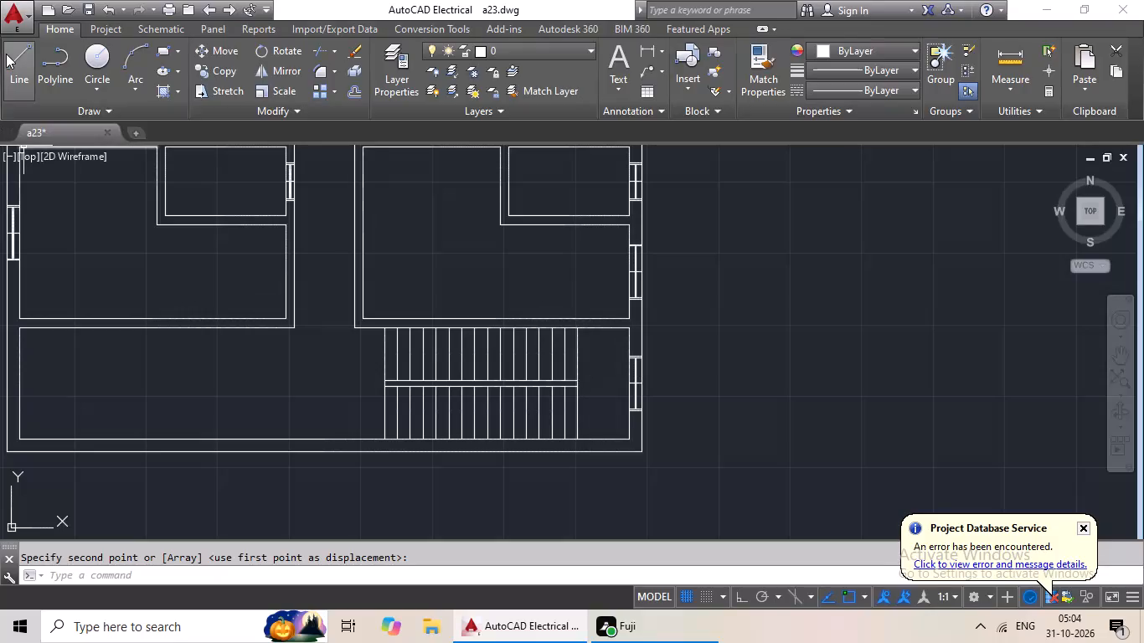
Draw a line from the midpoint of the upper stair flight's fifth tread line to the landing, with a segment down across the landing.
left_click(6, 54)
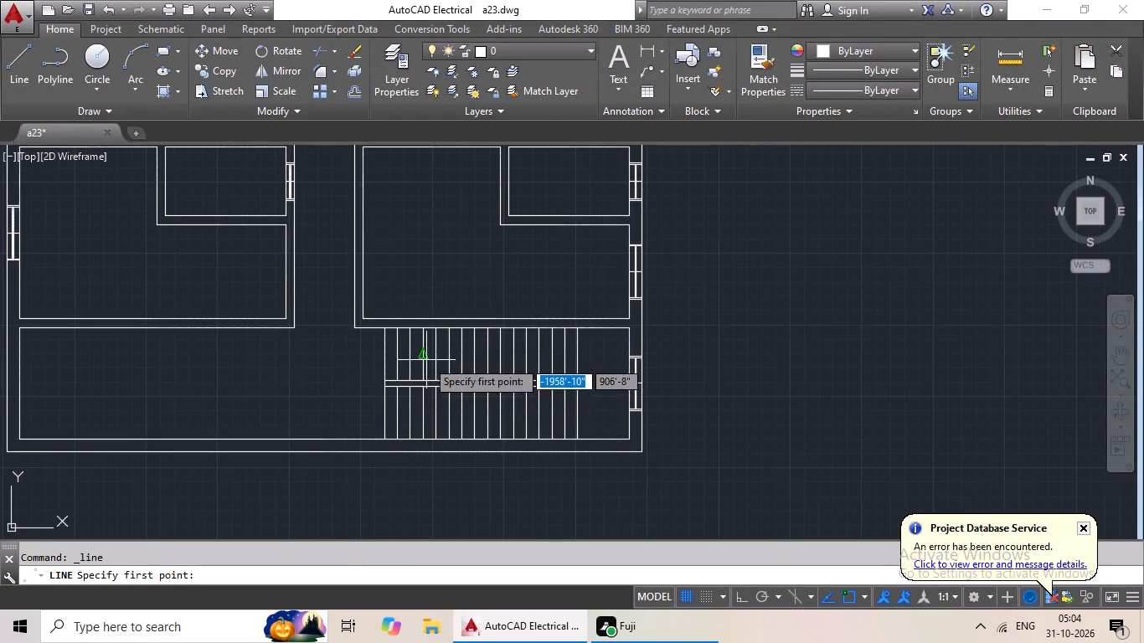
scroll(426, 360, "up", 1)
left_click(441, 353)
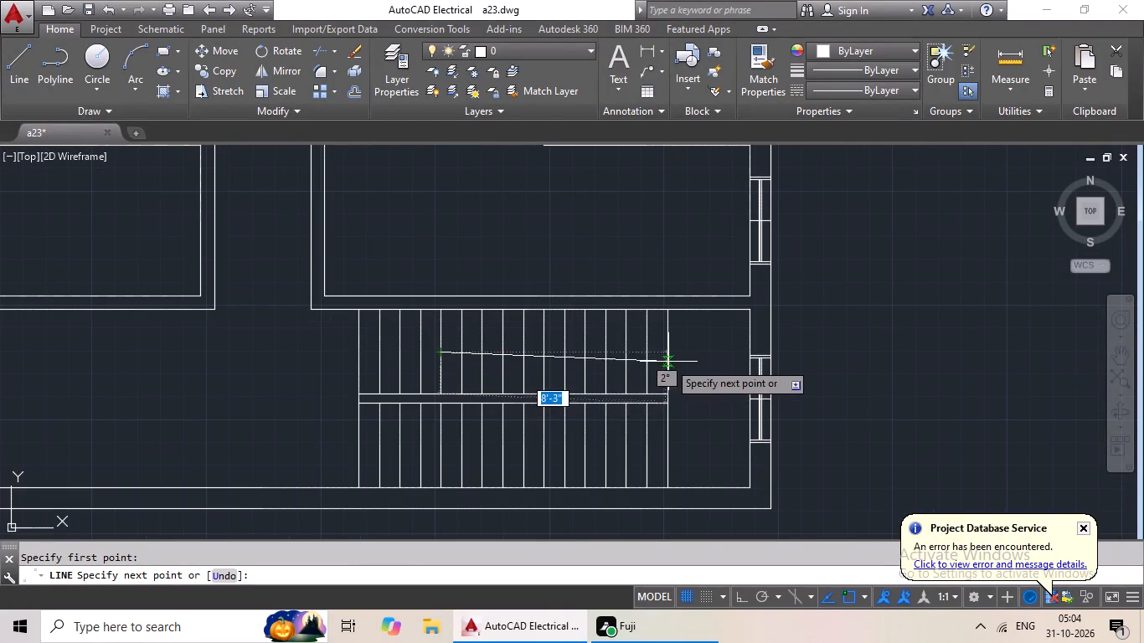
left_click(714, 349)
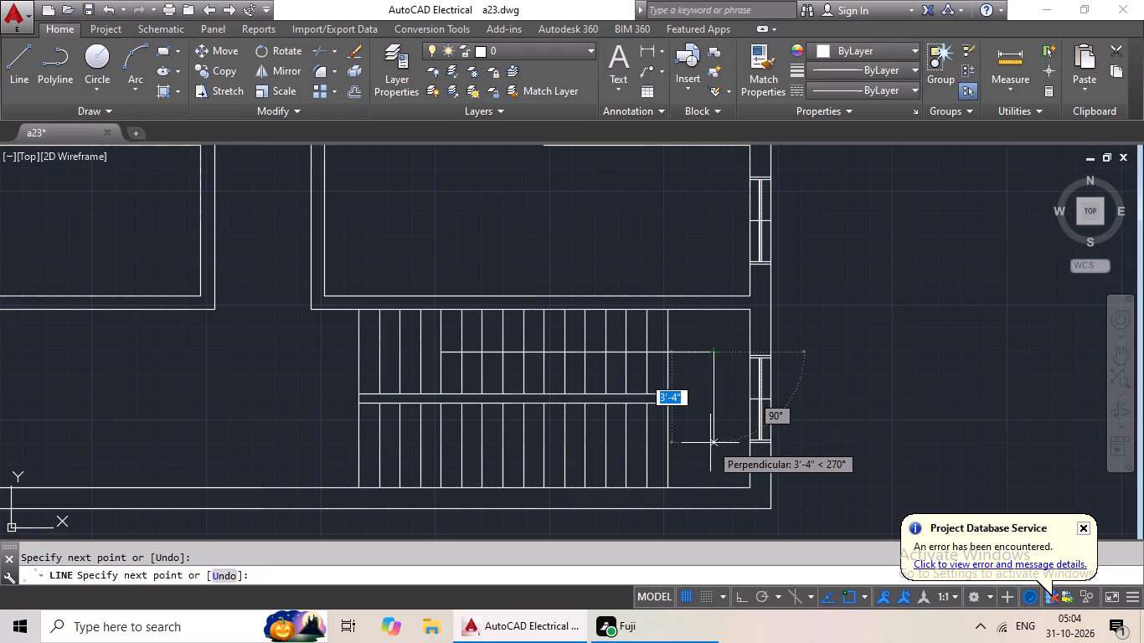
left_click(710, 449)
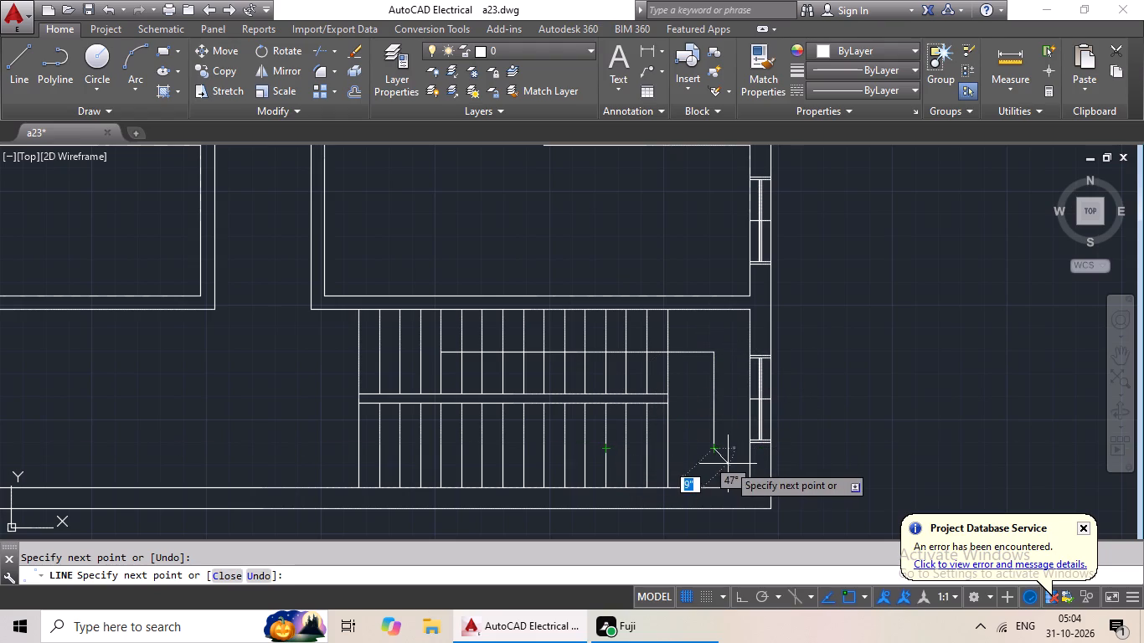
key("Escape")
Delete the vertical line segment on the stair landing.
left_click(714, 400)
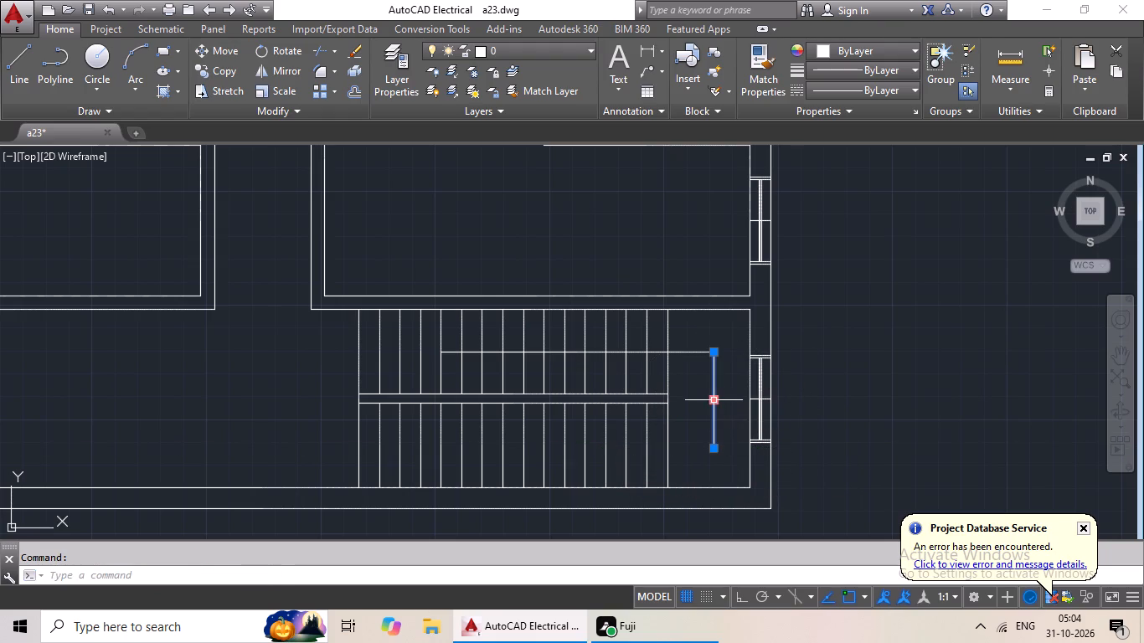
key("Delete")
Draw a four-line arrowhead, one tread deep with outer sides about 11 and 10 in, at the upper flight line's tread end.
left_click(13, 61)
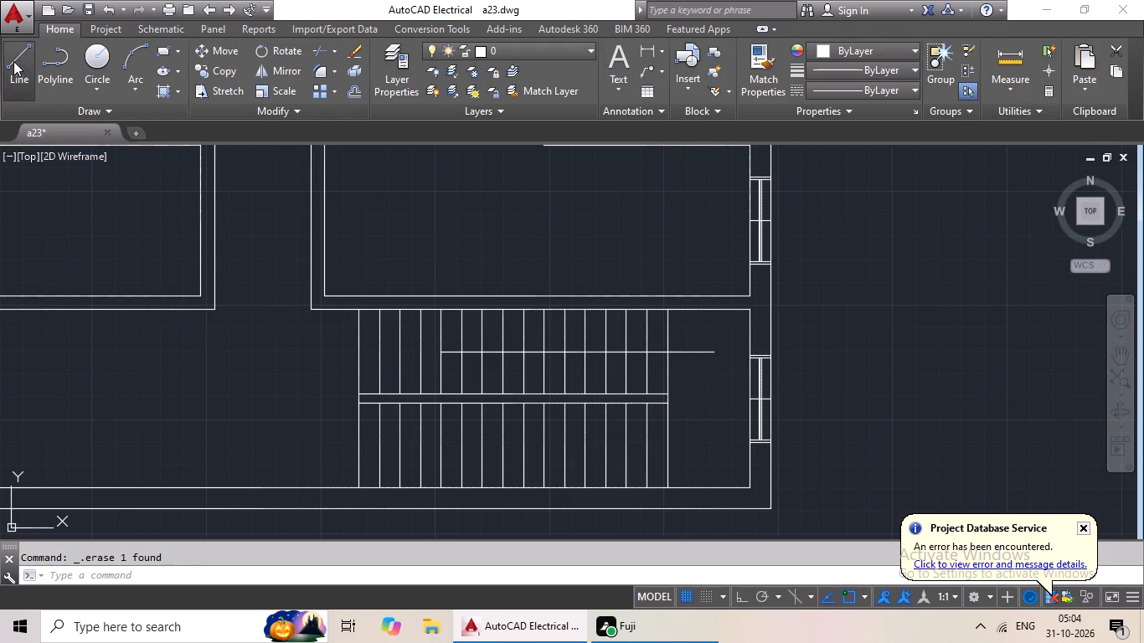
scroll(422, 341, "up", 4)
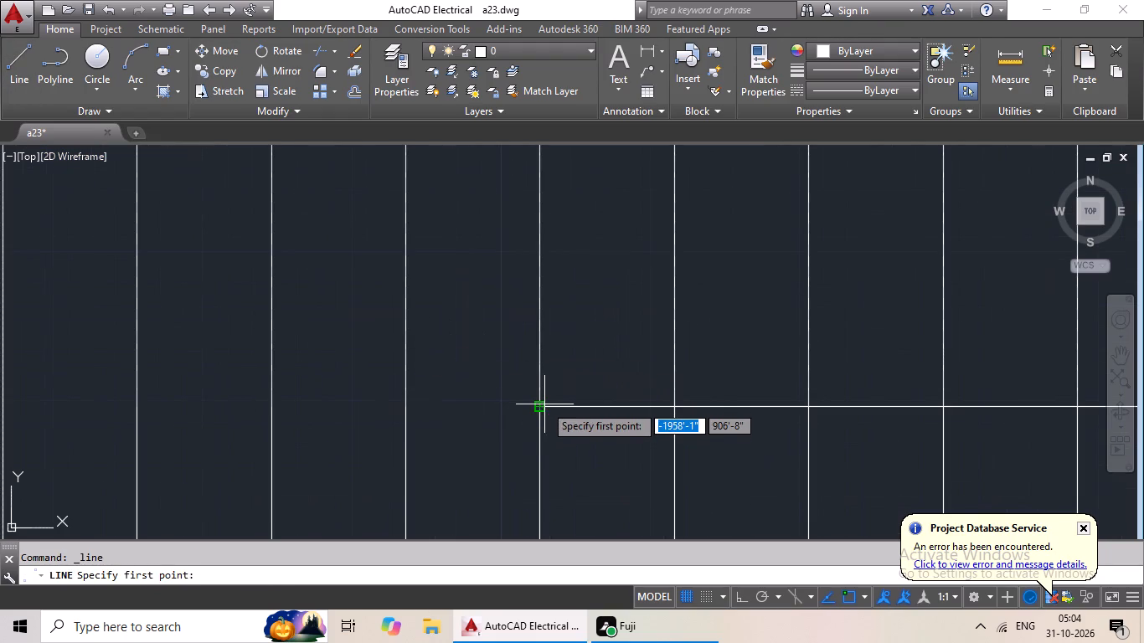
left_click_drag(540, 408, 548, 401)
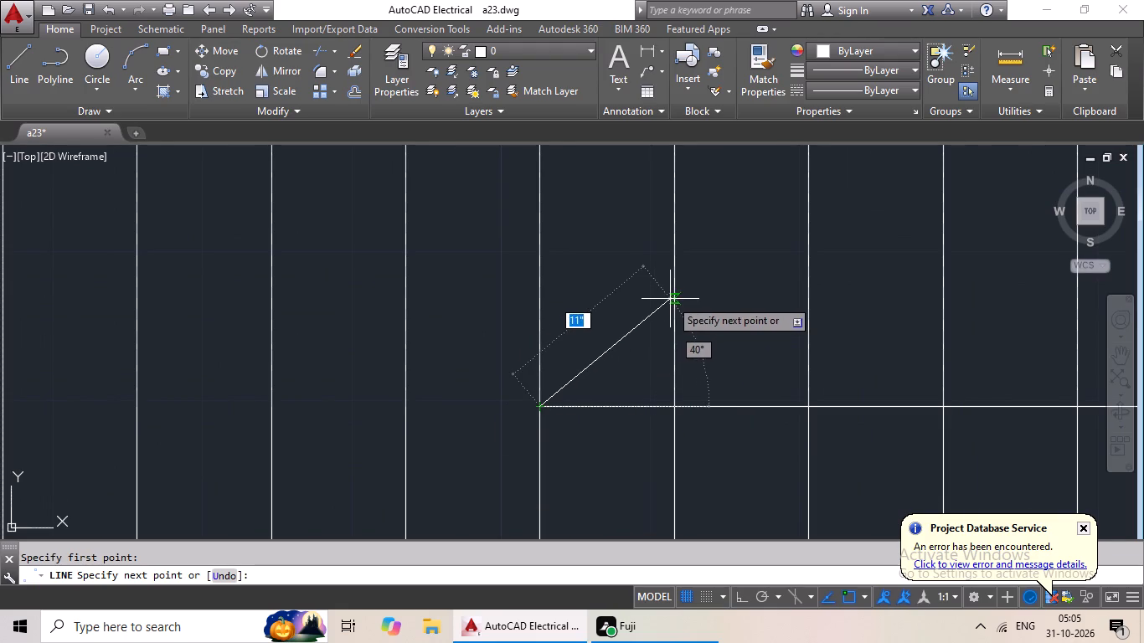
left_click(674, 301)
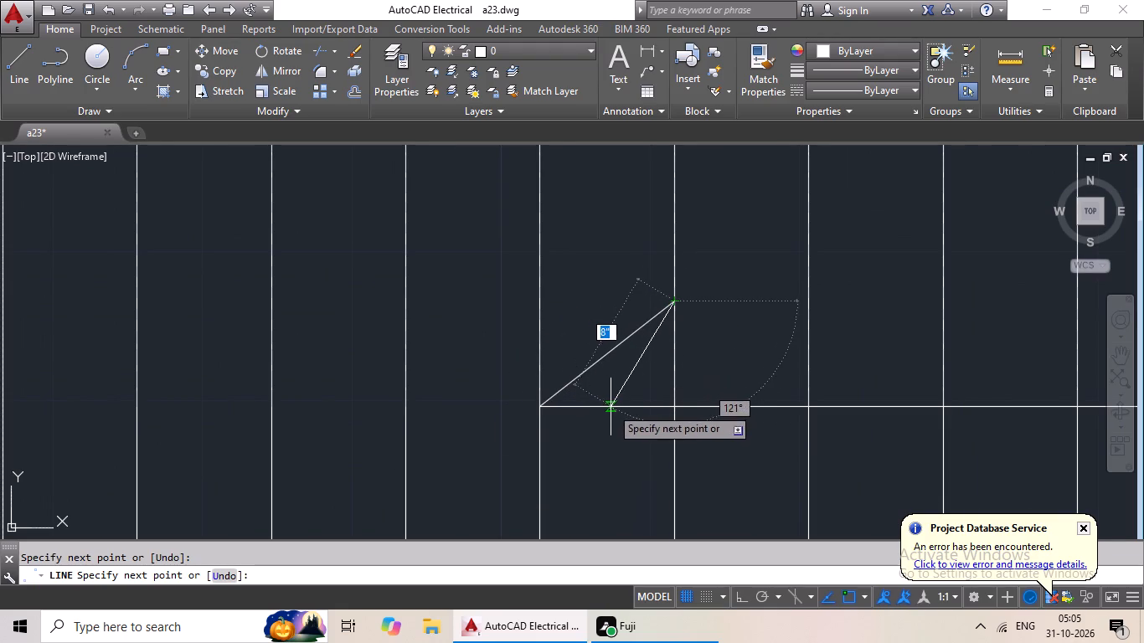
scroll(611, 406, "up", 3)
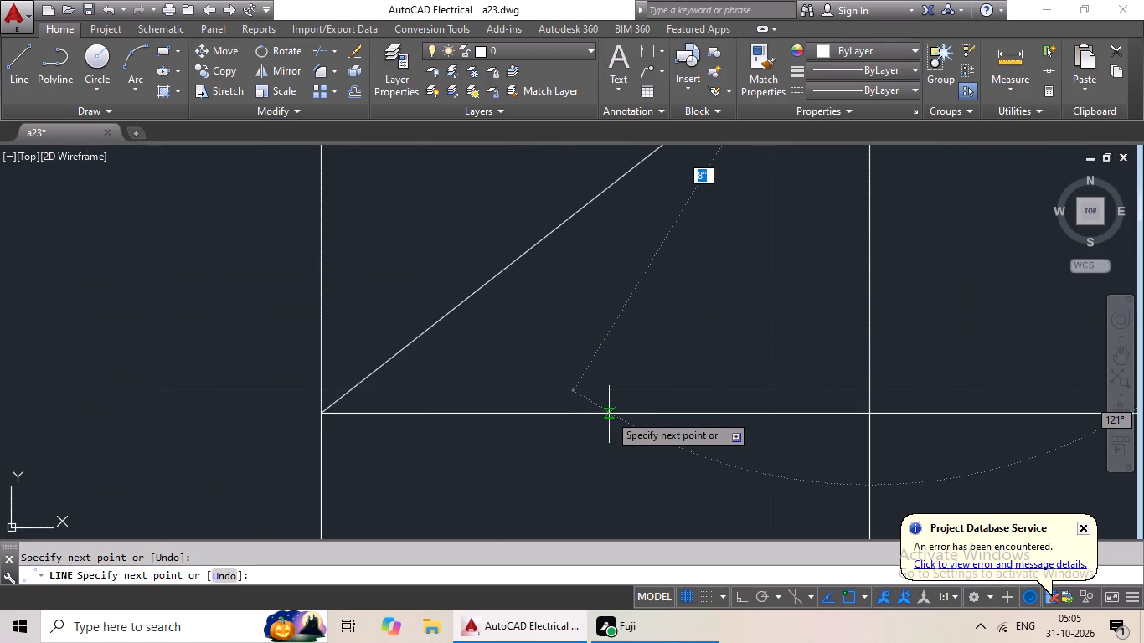
scroll(611, 415, "up", 3)
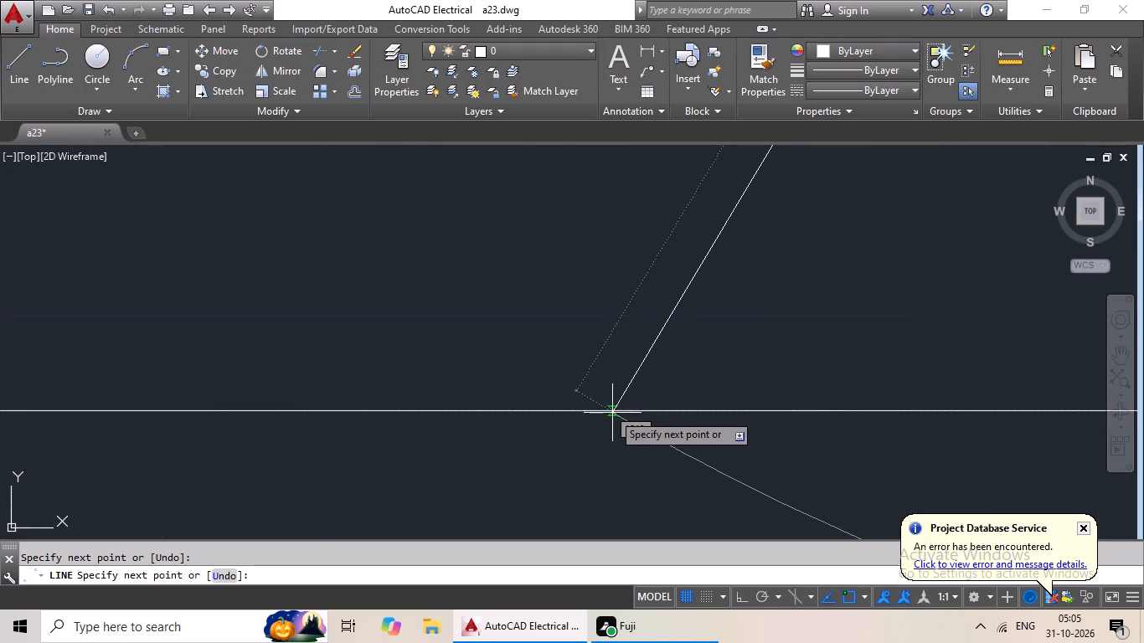
scroll(612, 413, "up", 3)
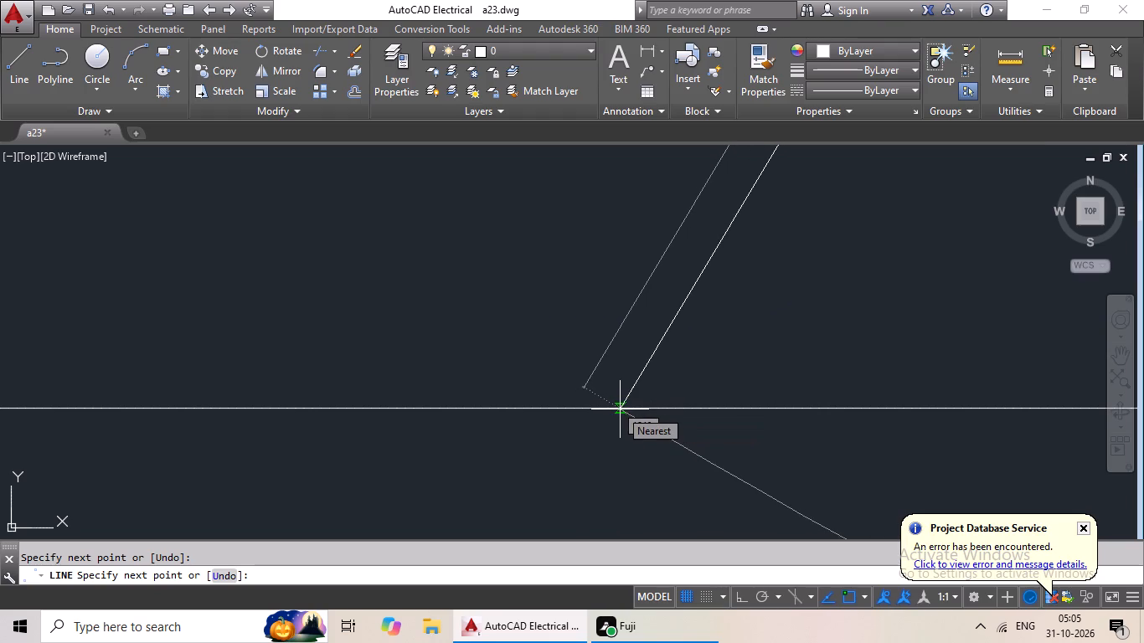
left_click(618, 409)
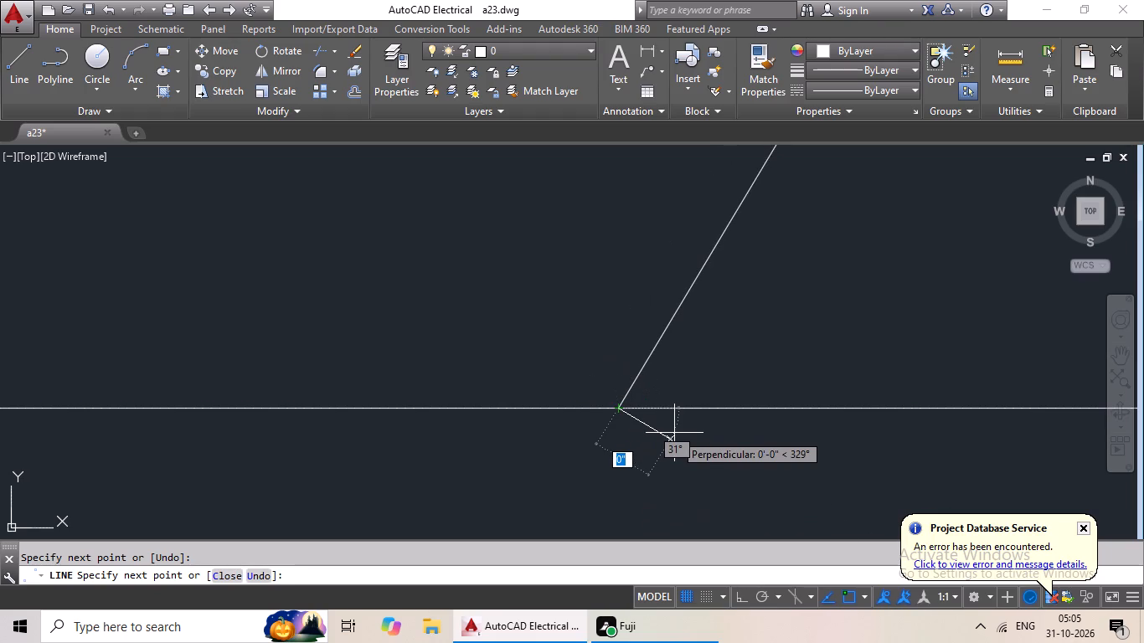
scroll(674, 435, "down", 2)
middle_click_drag(678, 456, 657, 341)
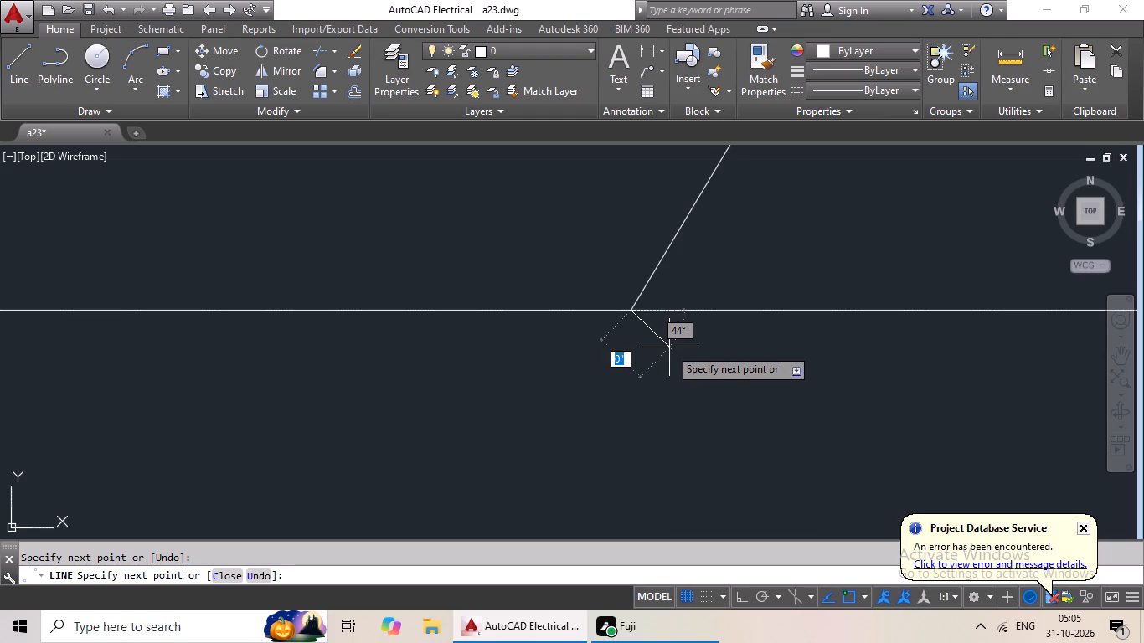
scroll(744, 386, "down", 2)
middle_click_drag(764, 401, 683, 281)
scroll(811, 362, "down", 2)
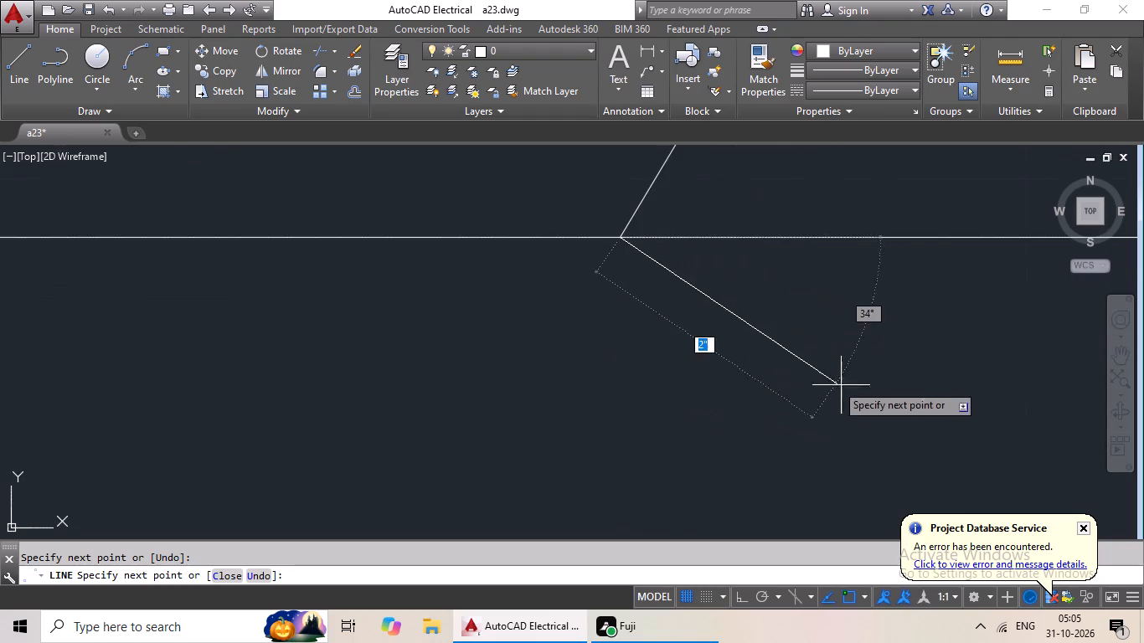
scroll(846, 387, "down", 3)
middle_click_drag(879, 411, 686, 331)
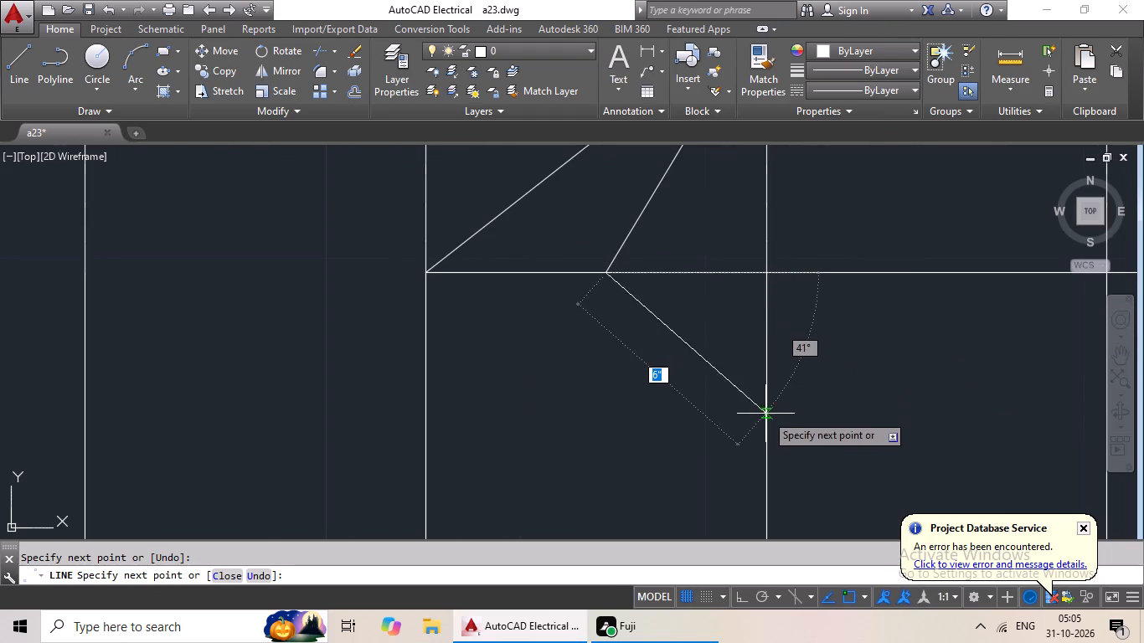
left_click(765, 421)
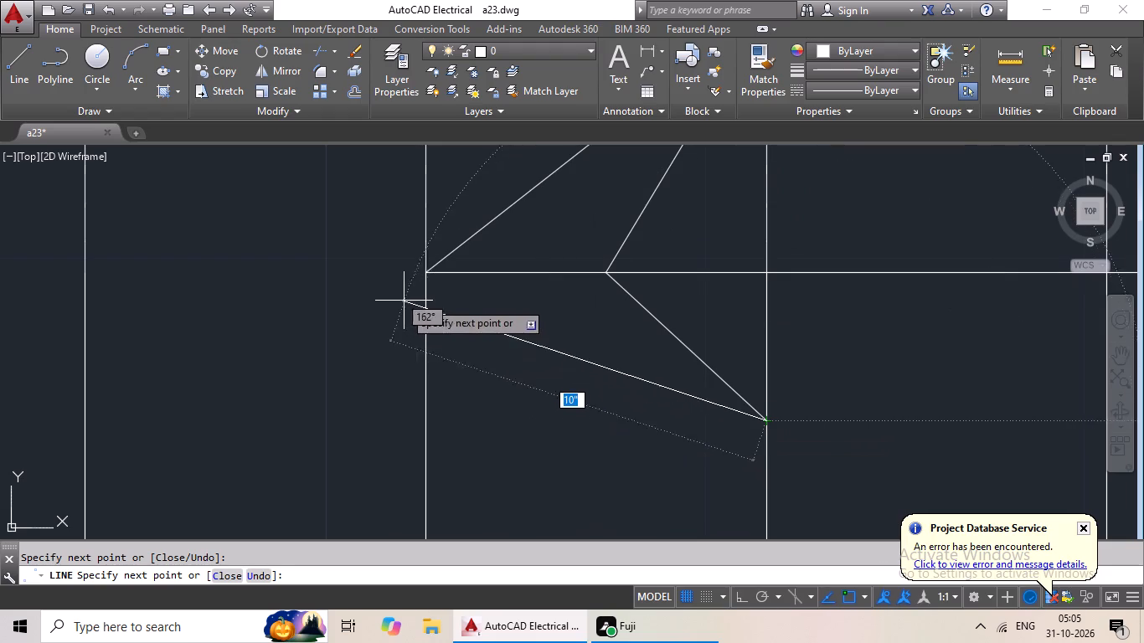
left_click(421, 270)
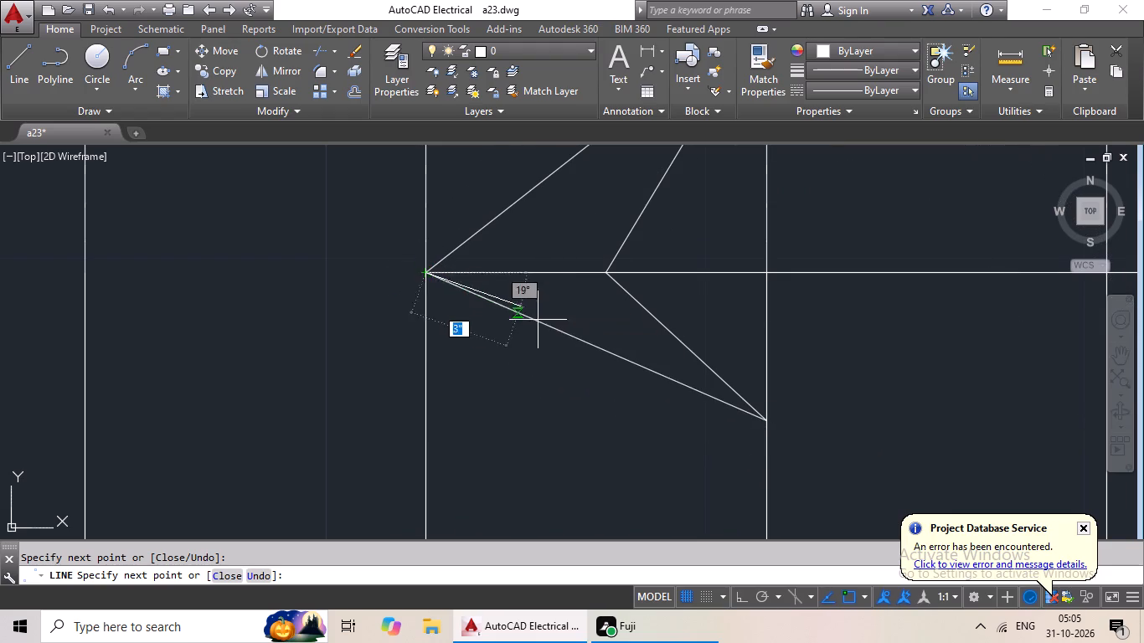
scroll(549, 329, "down", 3)
key("Escape")
scroll(595, 354, "down", 3)
middle_click_drag(677, 350, 533, 402)
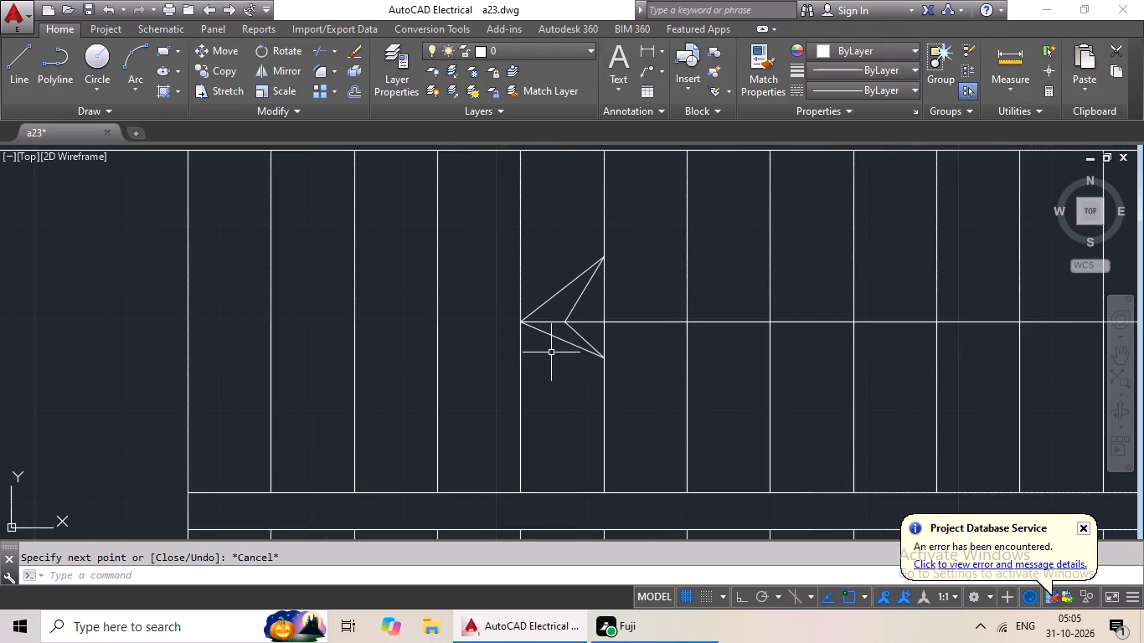
Draw a line from the upper direction line's landing end down about 3'-5", continuing along the lower flight's middle to the seventh tread line.
left_click(10, 59)
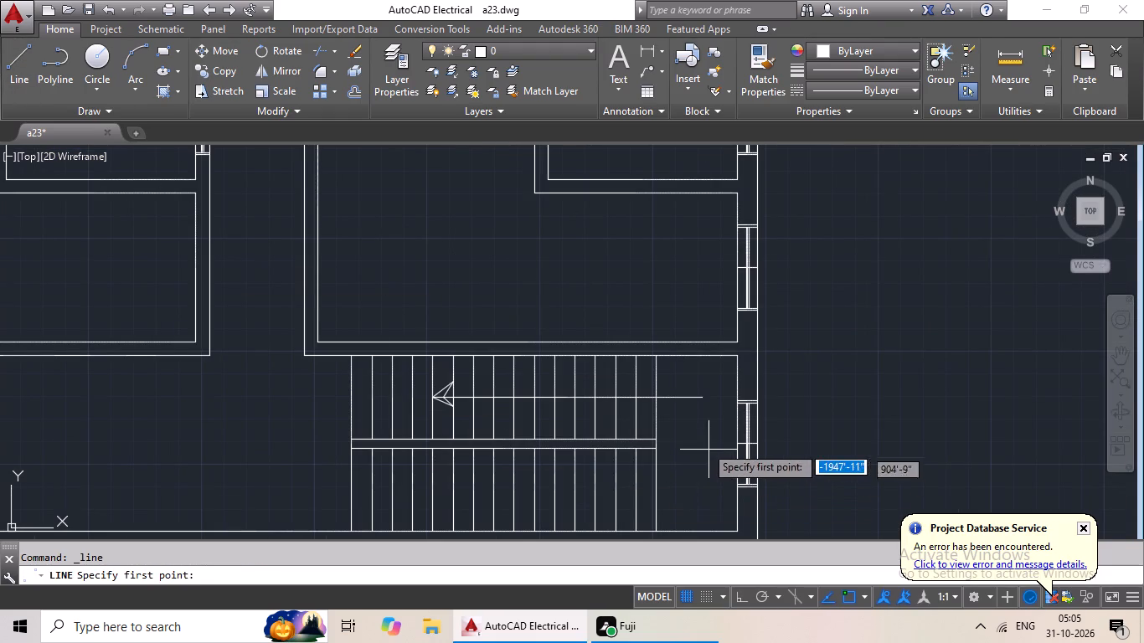
left_click(698, 395)
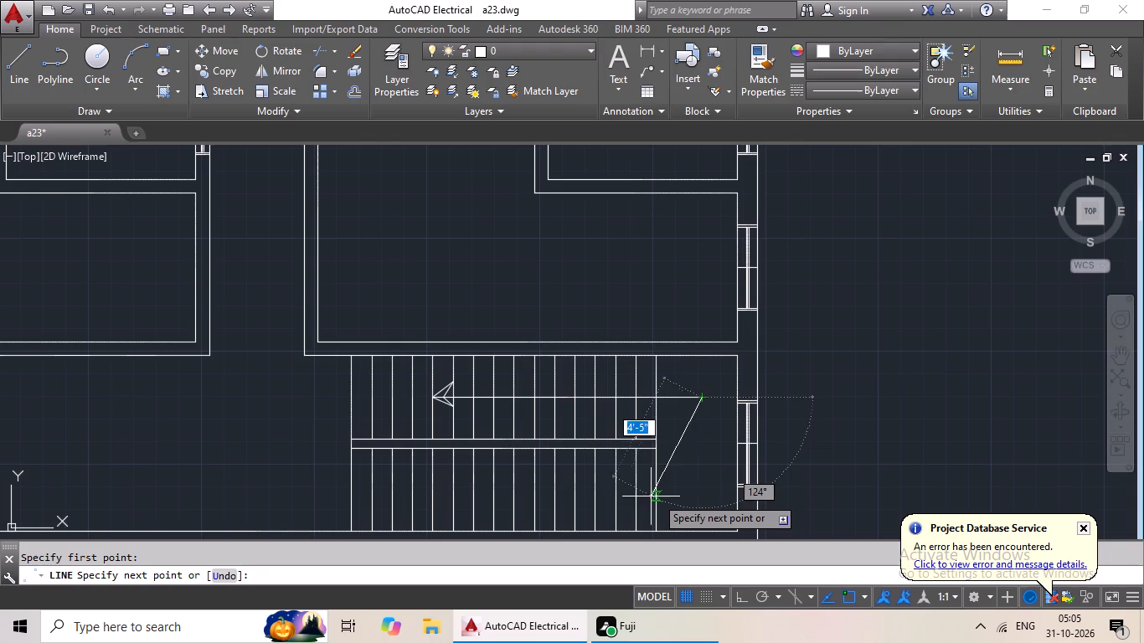
left_click(703, 492)
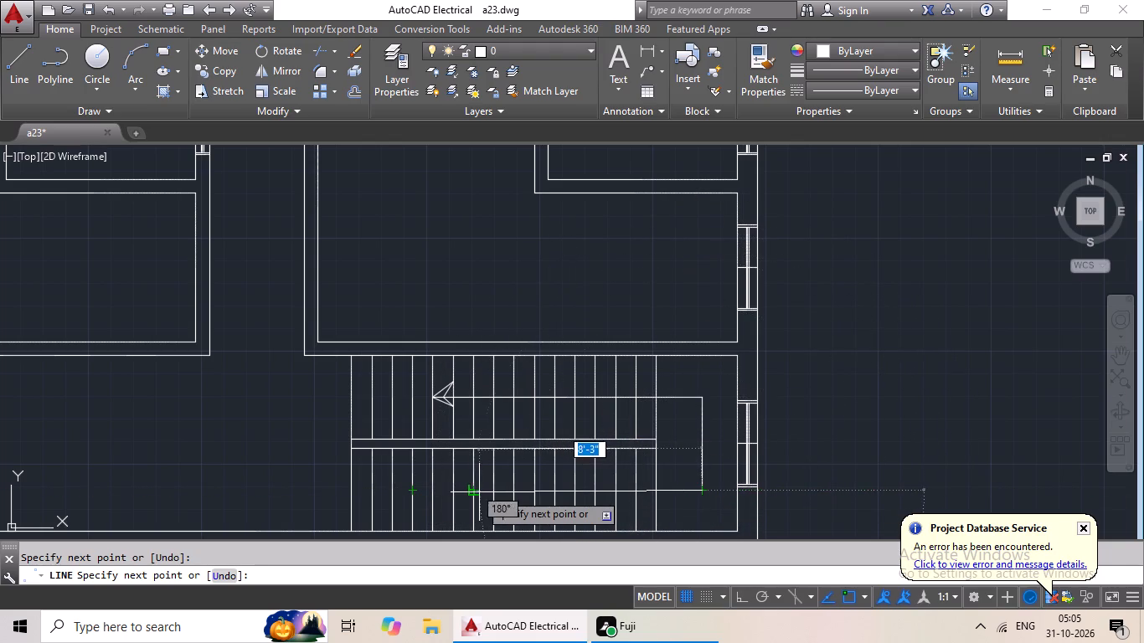
left_click_drag(473, 491, 482, 486)
Draw a four-line arrowhead, one tread deep, at the tread end of the lower stair flight's direction line.
scroll(511, 471, "up", 1)
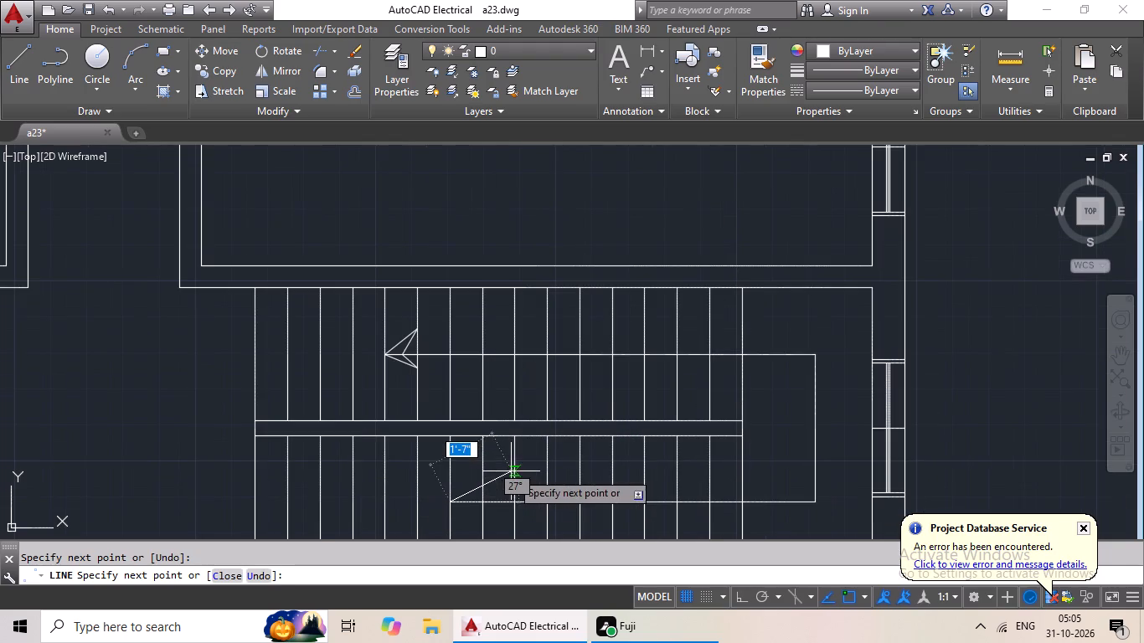
middle_click_drag(506, 473, 527, 406)
scroll(506, 423, "up", 3)
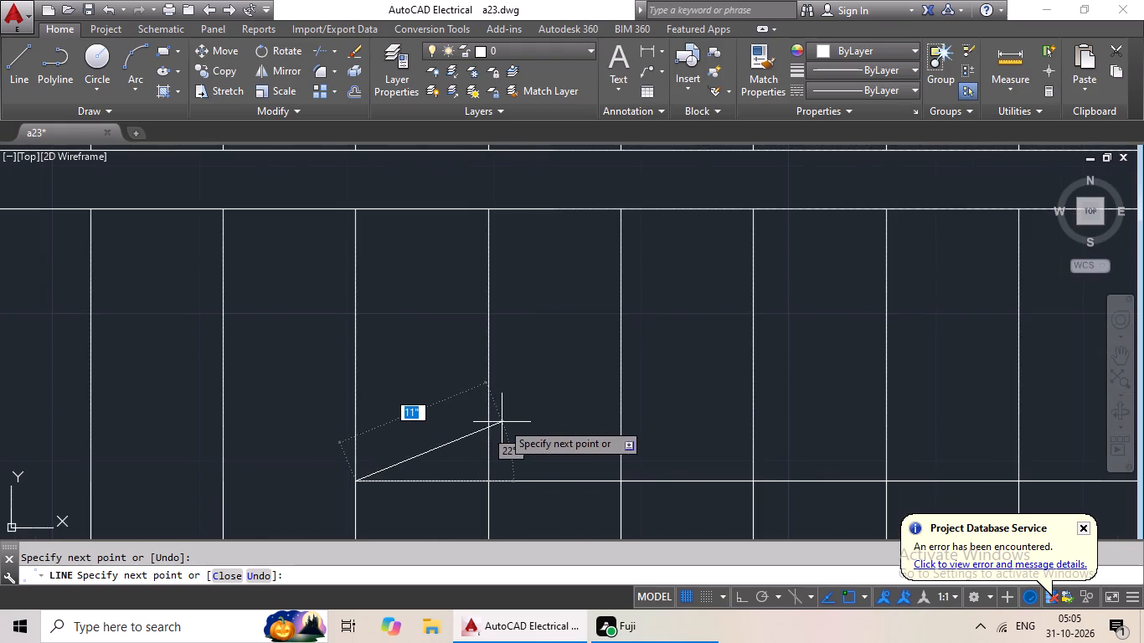
left_click(490, 422)
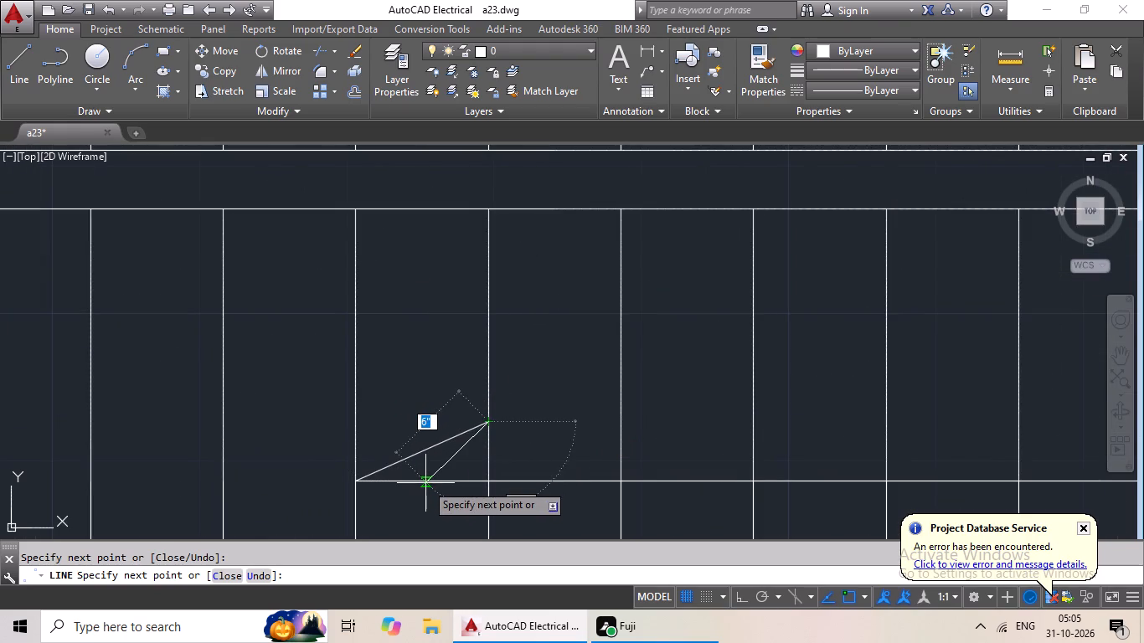
scroll(425, 483, "up", 4)
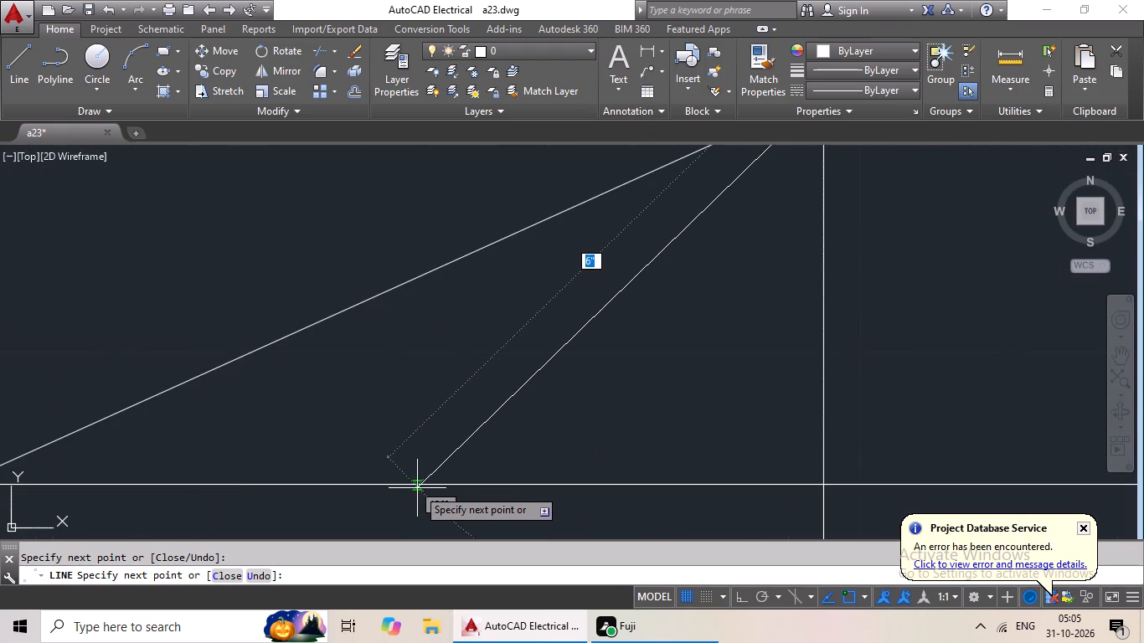
left_click(426, 484)
middle_click_drag(482, 505, 458, 326)
scroll(483, 351, "down", 2)
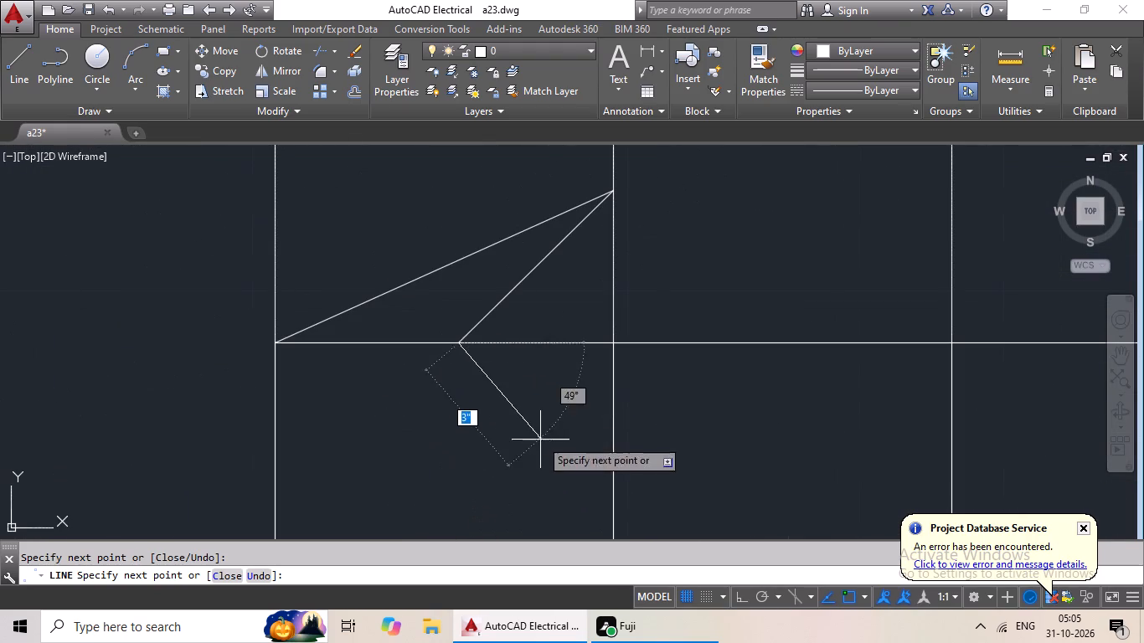
left_click(612, 446)
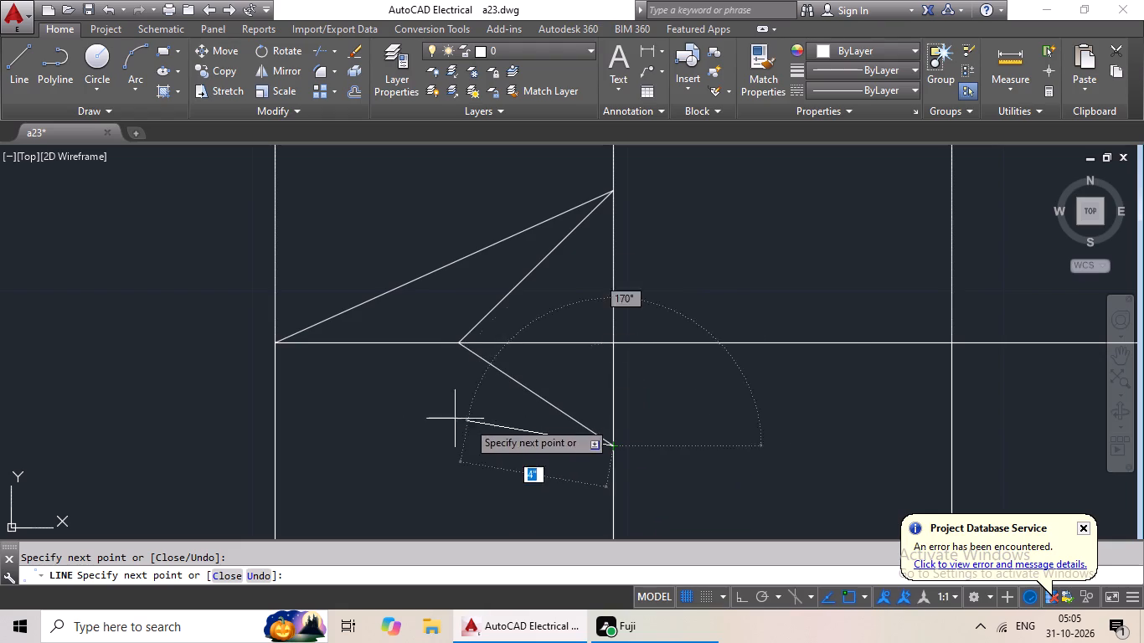
left_click(275, 342)
key("Escape")
scroll(418, 358, "down", 4)
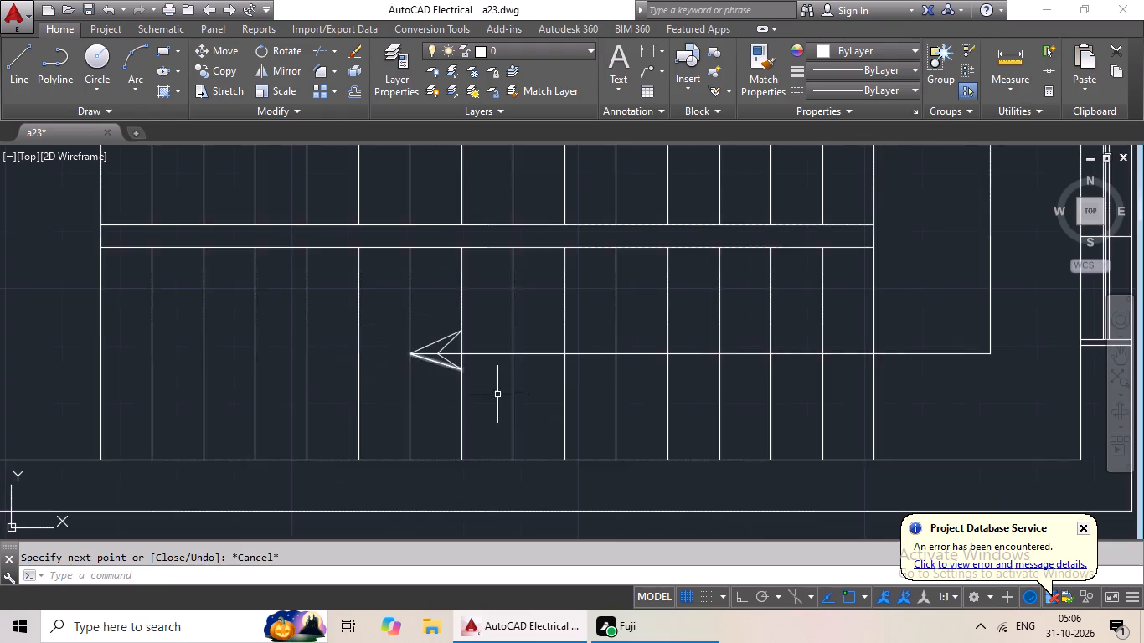
Select the centre division lines crossing the four windows in the third floor plan's top outer wall.
scroll(575, 388, "down", 2)
middle_click_drag(657, 373, 460, 423)
scroll(563, 388, "down", 2)
middle_click_drag(694, 353, 626, 423)
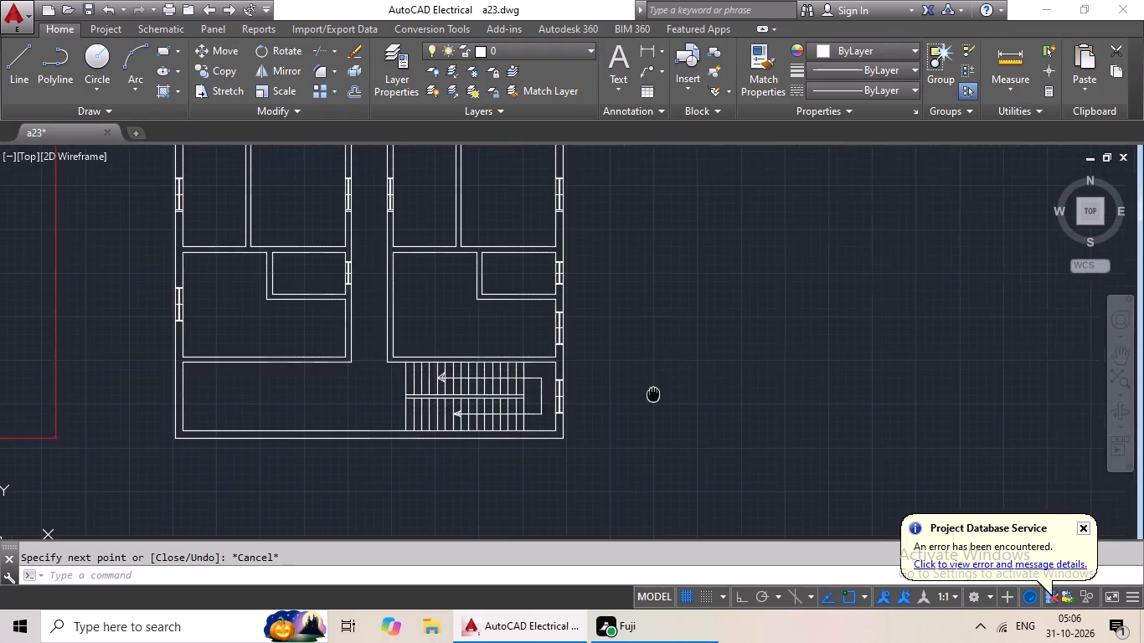
middle_click_drag(626, 423, 621, 428)
middle_click_drag(432, 301, 443, 445)
middle_click(452, 489)
scroll(374, 233, "down", 3)
middle_click_drag(357, 224, 364, 267)
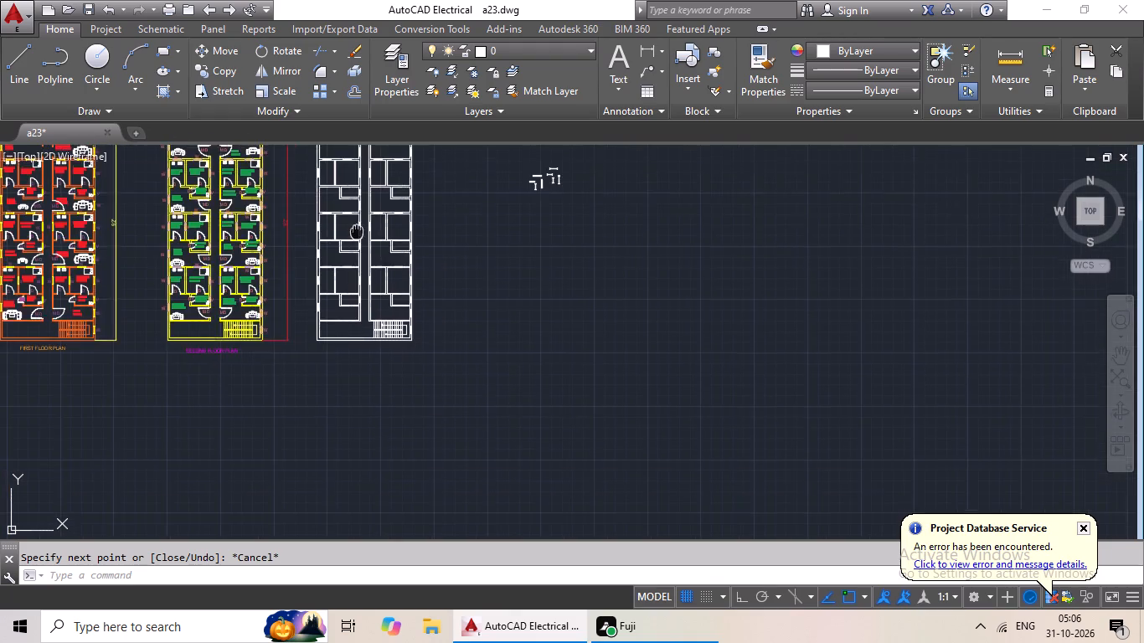
middle_click_drag(364, 267, 374, 372)
middle_click_drag(367, 292, 384, 383)
scroll(363, 337, "up", 5)
scroll(294, 402, "up", 4)
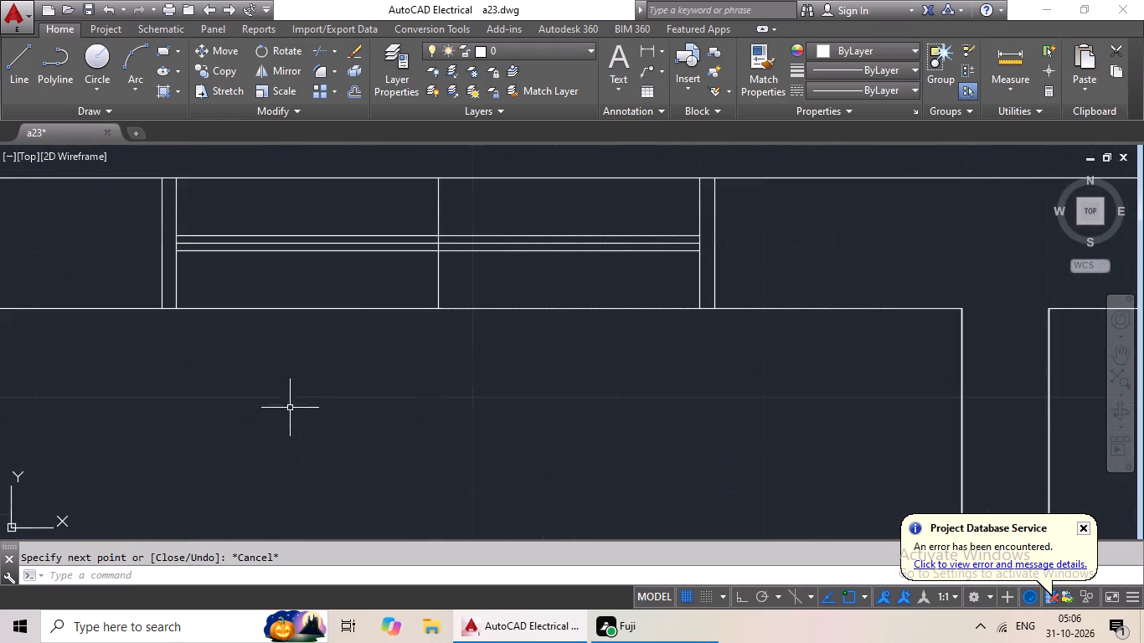
left_click(440, 275)
scroll(535, 284, "down", 4)
middle_click_drag(588, 310, 586, 310)
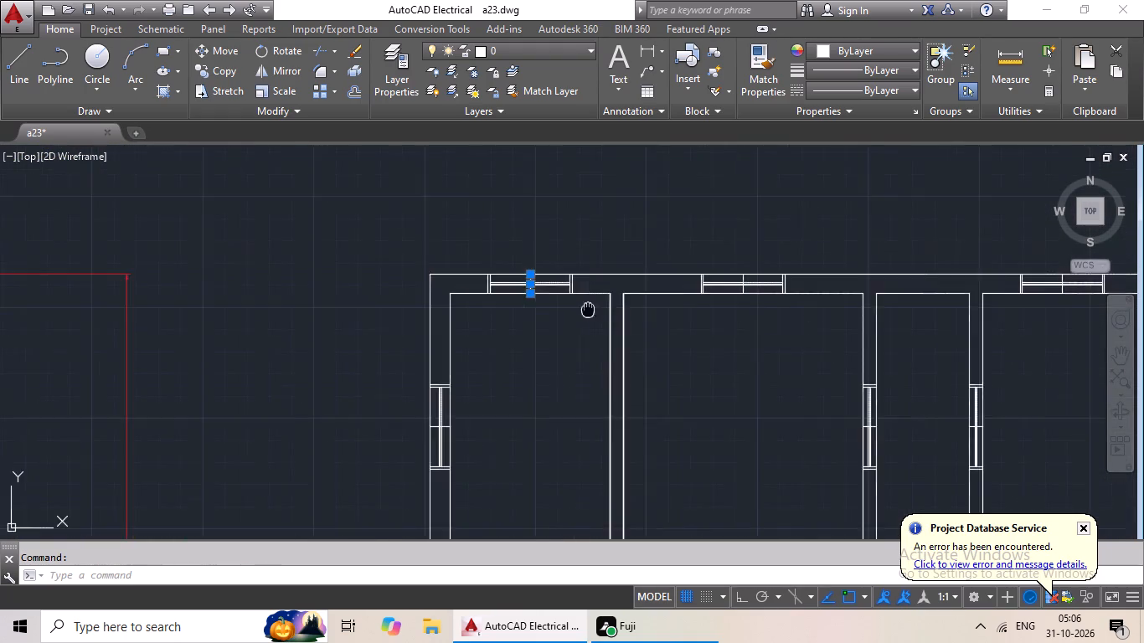
middle_click_drag(586, 310, 449, 339)
scroll(612, 327, "up", 5)
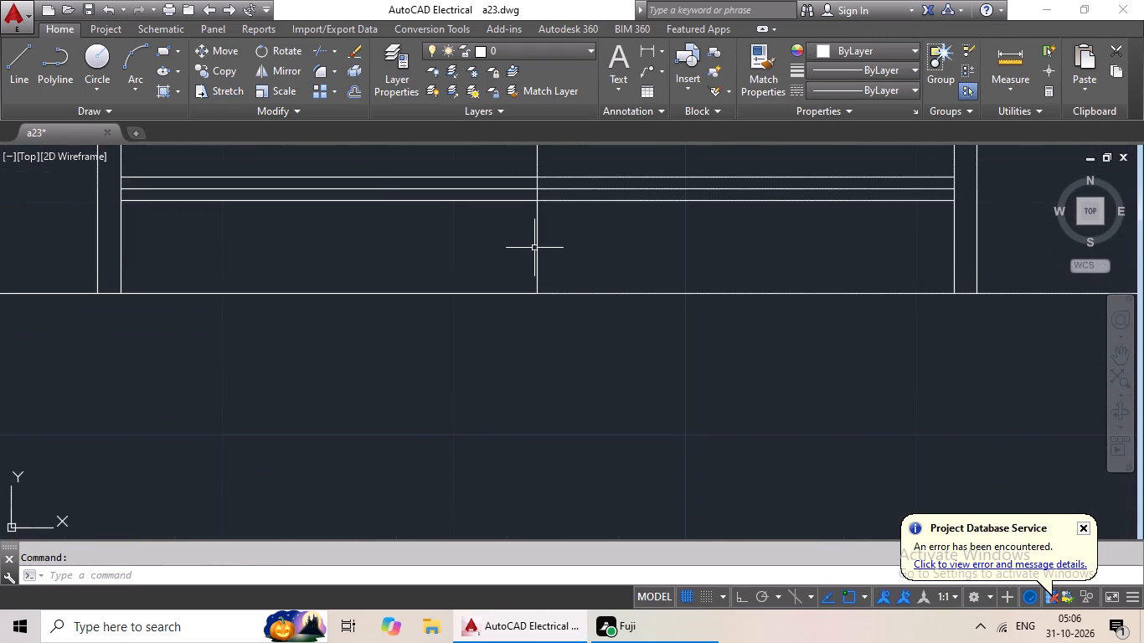
left_click(536, 246)
scroll(577, 255, "down", 3)
middle_click_drag(651, 291, 319, 316)
middle_click_drag(642, 306, 271, 317)
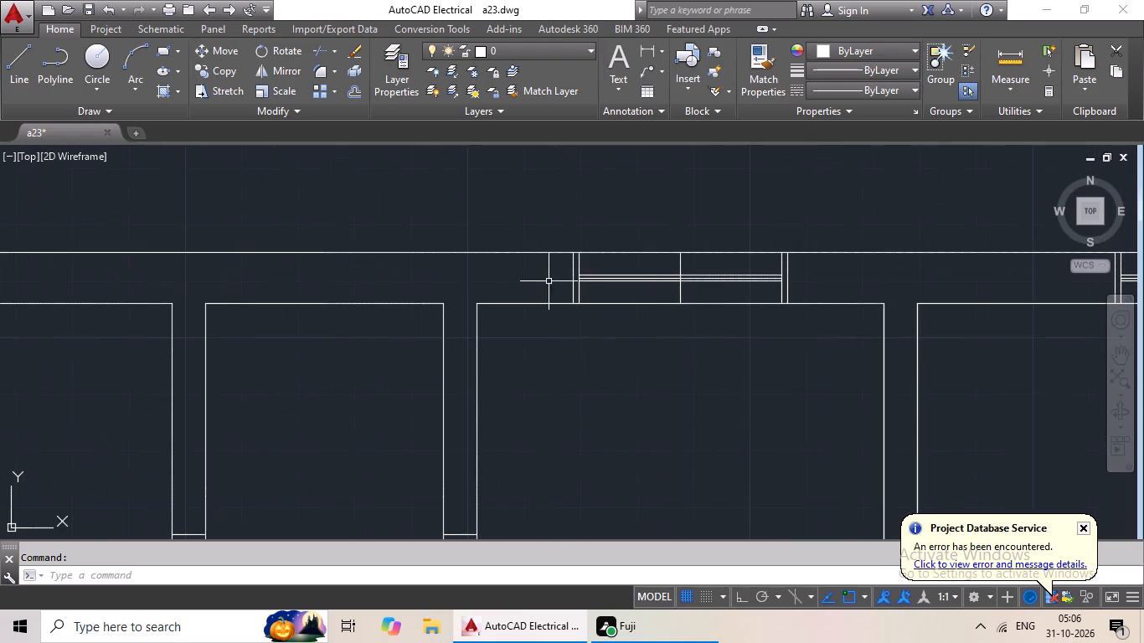
scroll(710, 303, "up", 3)
left_click(588, 260)
scroll(722, 279, "down", 3)
middle_click_drag(696, 312, 415, 334)
middle_click_drag(835, 295, 463, 317)
scroll(566, 290, "up", 1)
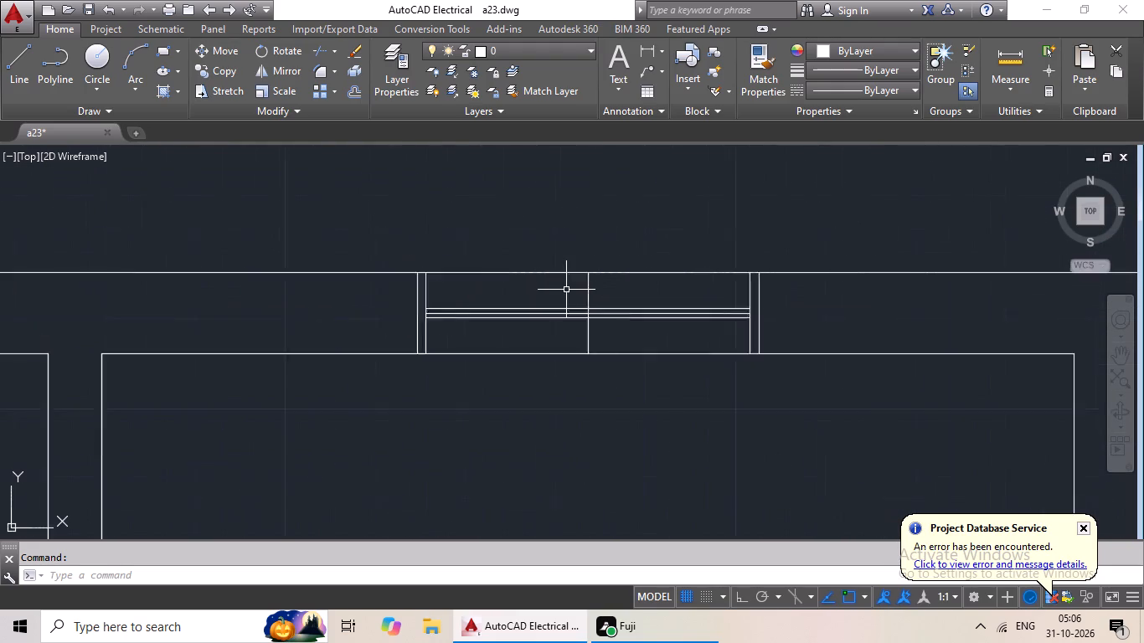
scroll(566, 290, "up", 1)
left_click(601, 287)
scroll(641, 295, "down", 4)
middle_click_drag(721, 378, 740, 298)
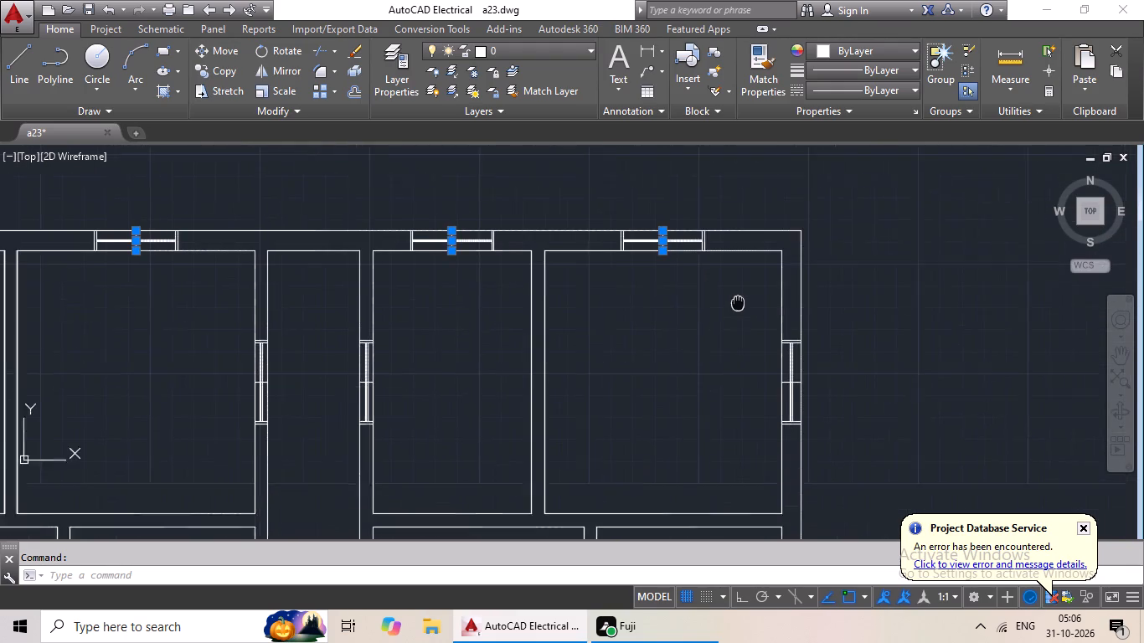
middle_click_drag(740, 298, 742, 296)
Add the horizontal centre division lines of the uppermost row of side-wall windows to the selection, working from the left outer wall across the corridor walls.
middle_click_drag(613, 340, 879, 269)
middle_click_drag(342, 342, 824, 317)
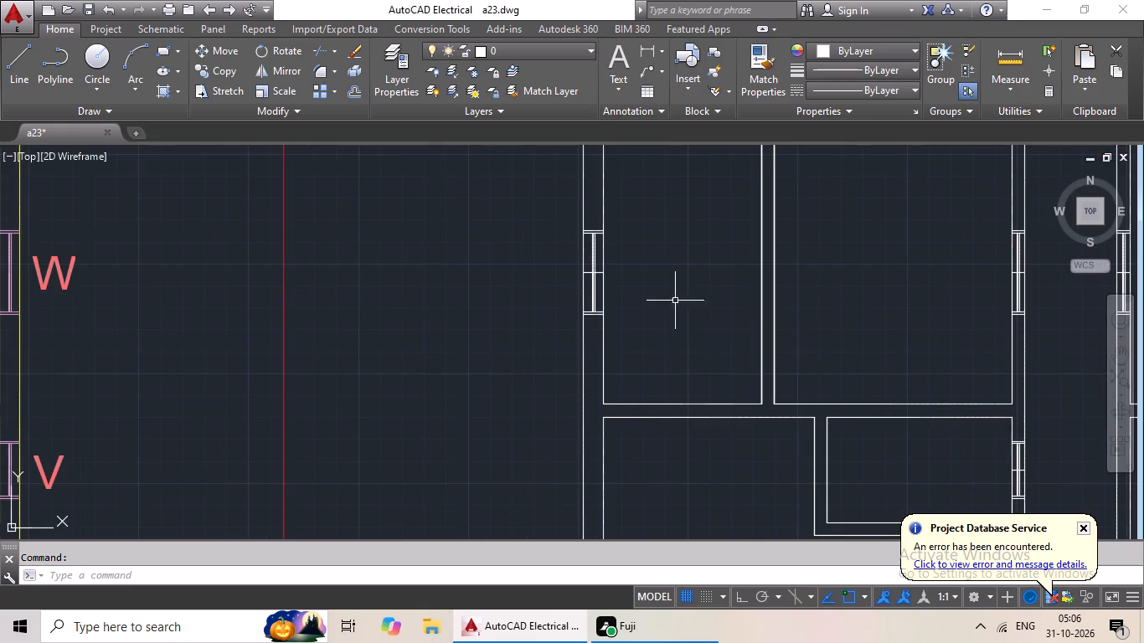
scroll(611, 279, "up", 3)
left_click(563, 250)
scroll(698, 256, "down", 2)
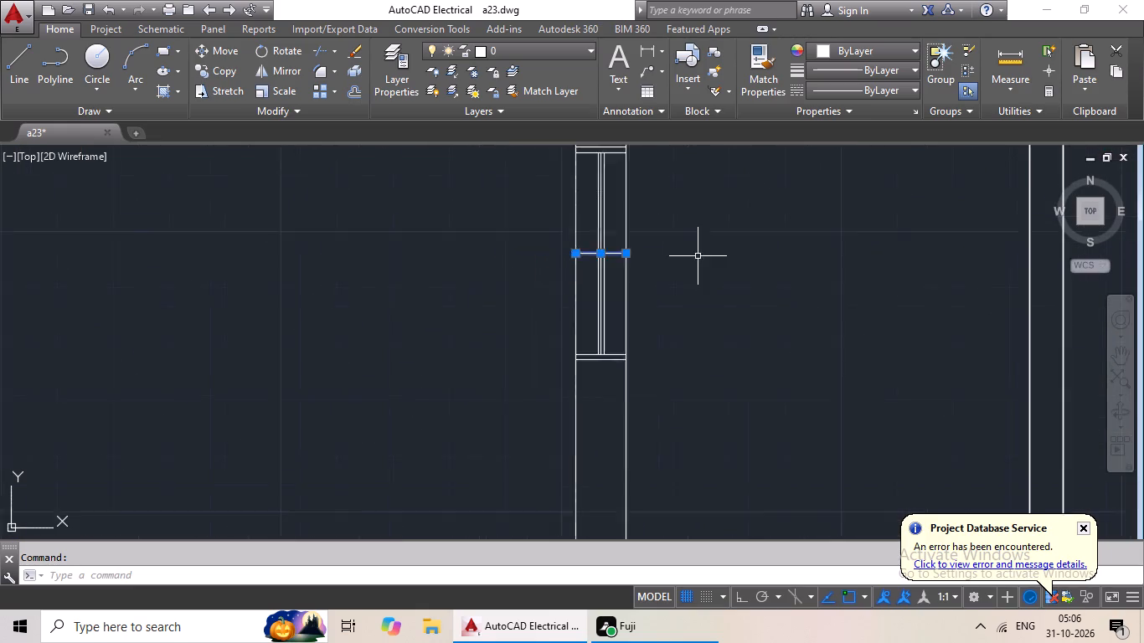
scroll(698, 256, "down", 1)
middle_click_drag(707, 285, 480, 308)
middle_click_drag(792, 295, 555, 323)
scroll(649, 306, "up", 5)
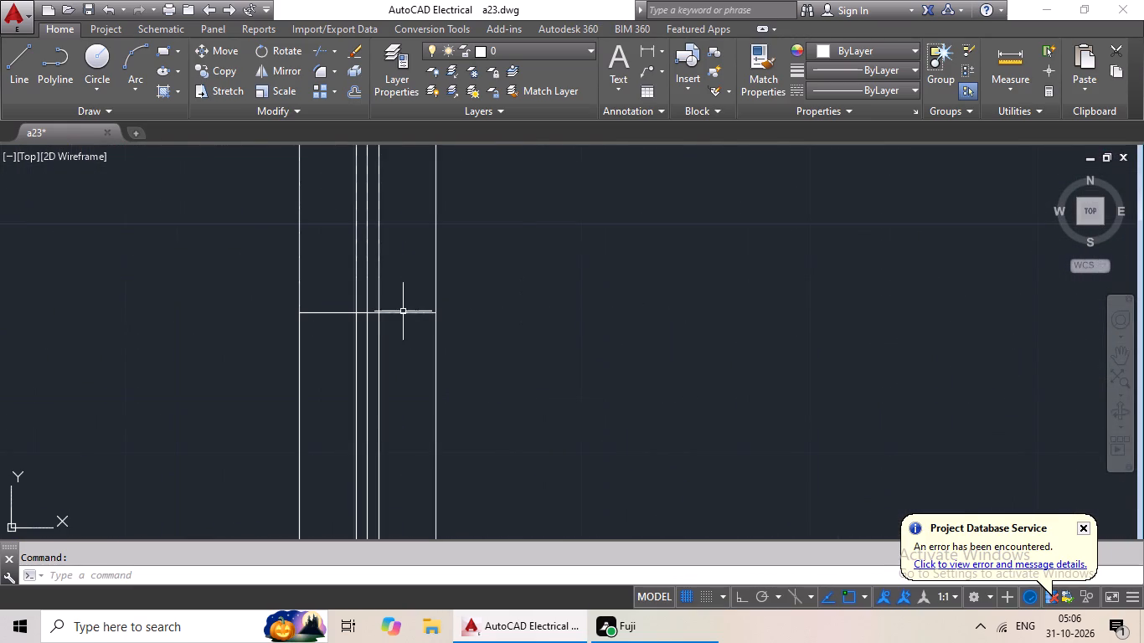
left_click(403, 311)
scroll(616, 300, "down", 3)
middle_click_drag(641, 306, 430, 359)
scroll(626, 354, "up", 4)
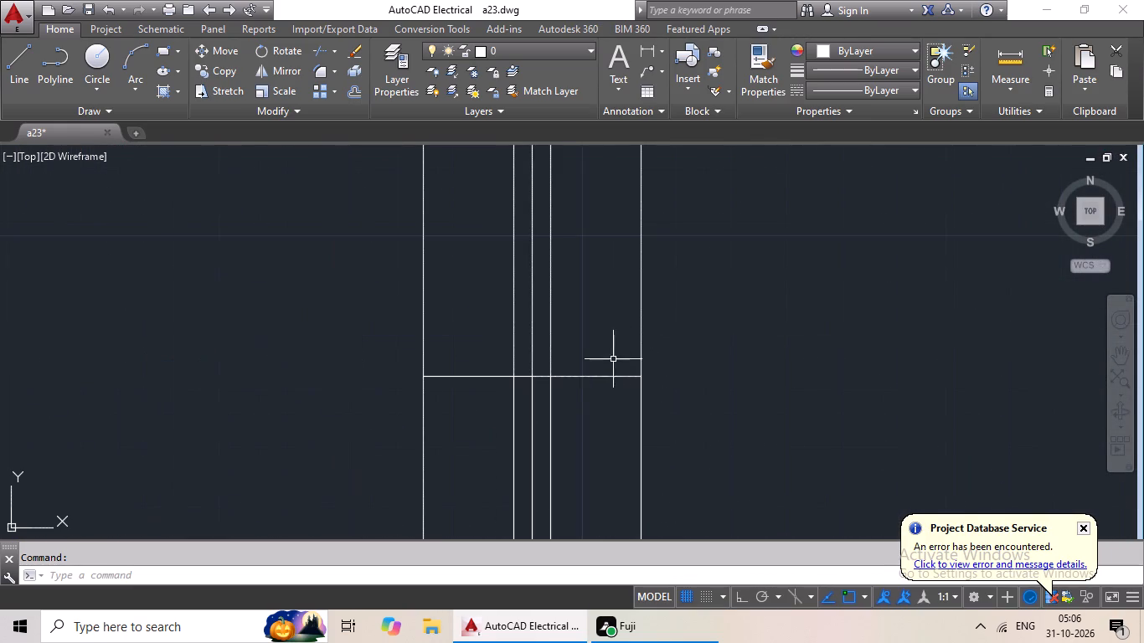
left_click(595, 377)
scroll(739, 342, "down", 2)
middle_click_drag(759, 340, 316, 356)
scroll(590, 319, "down", 2)
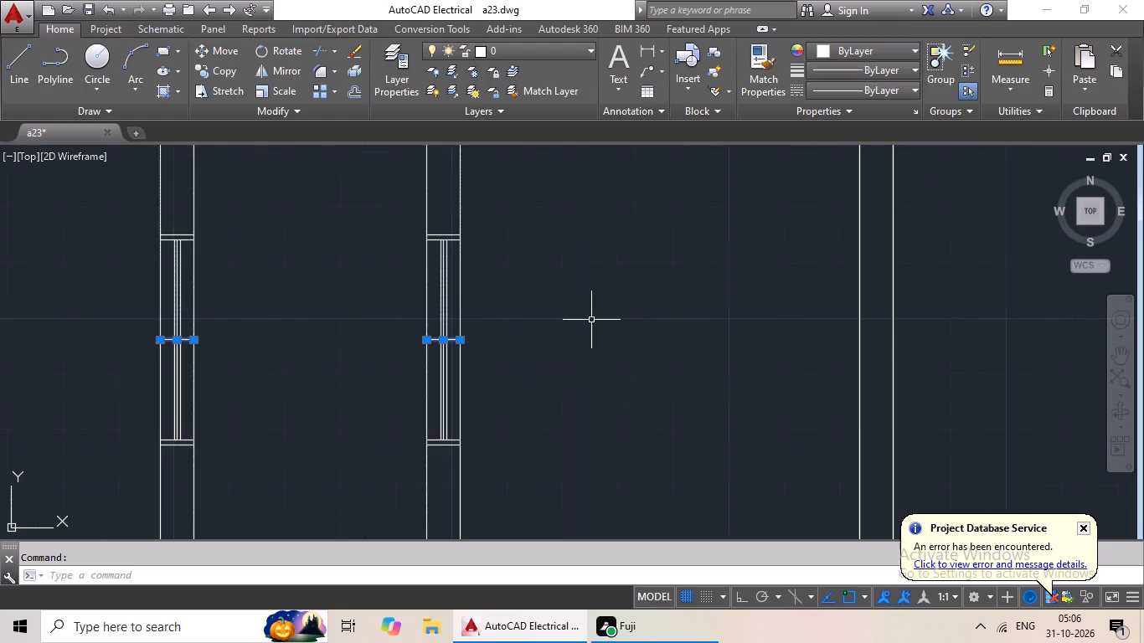
middle_click_drag(631, 331, 458, 359)
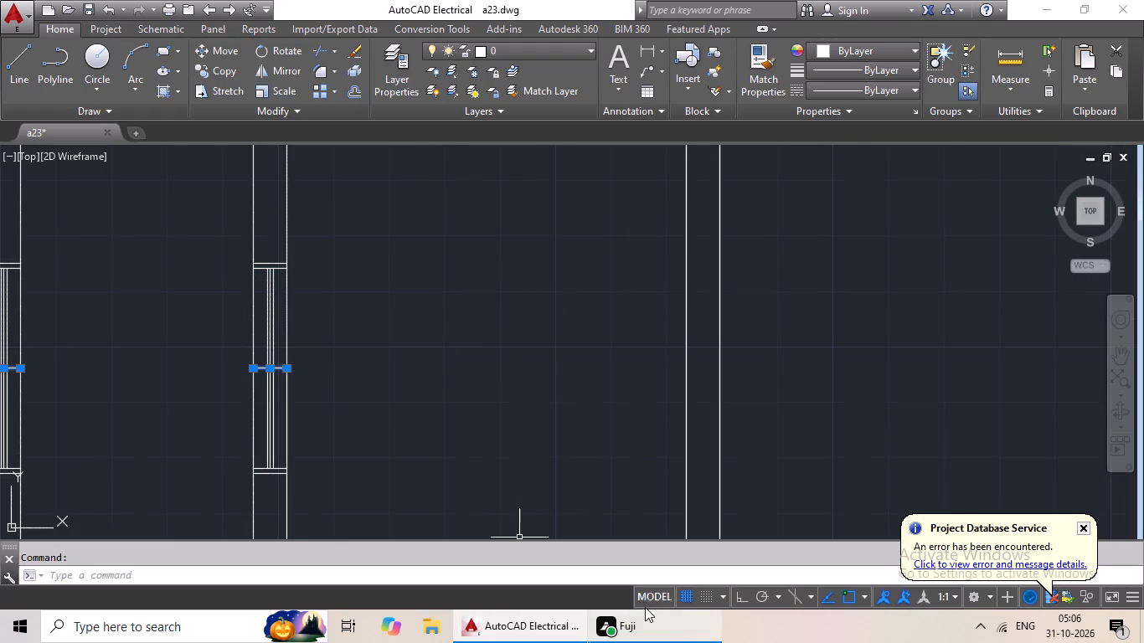
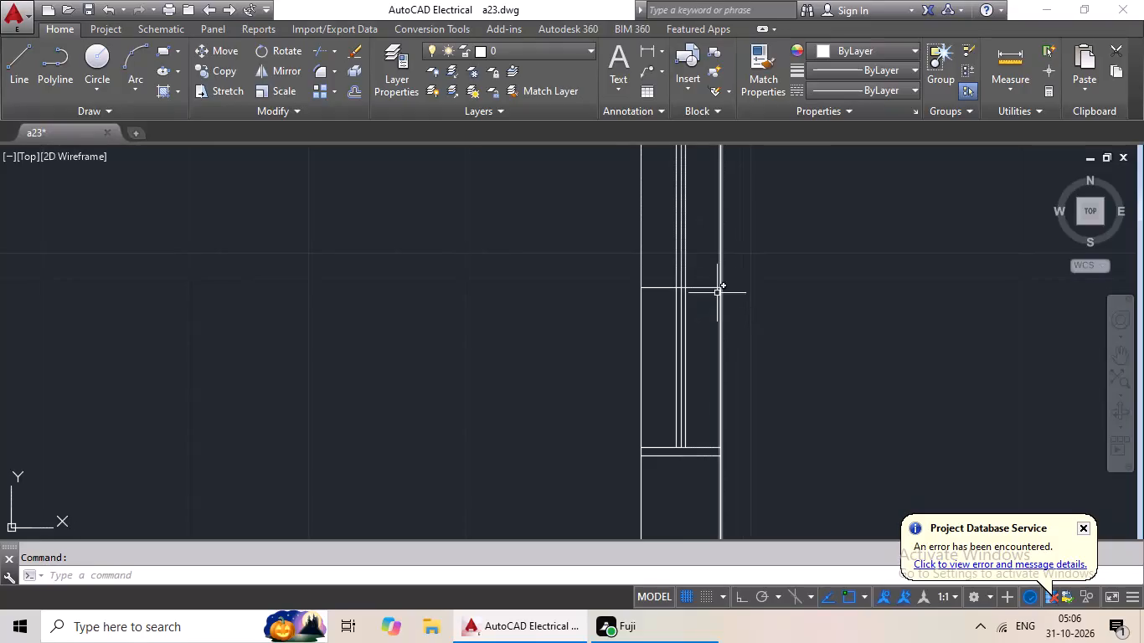
Add the centre division line of the uppermost window in the right outer wall to the selection.
left_click(706, 288)
scroll(711, 299, "down", 3)
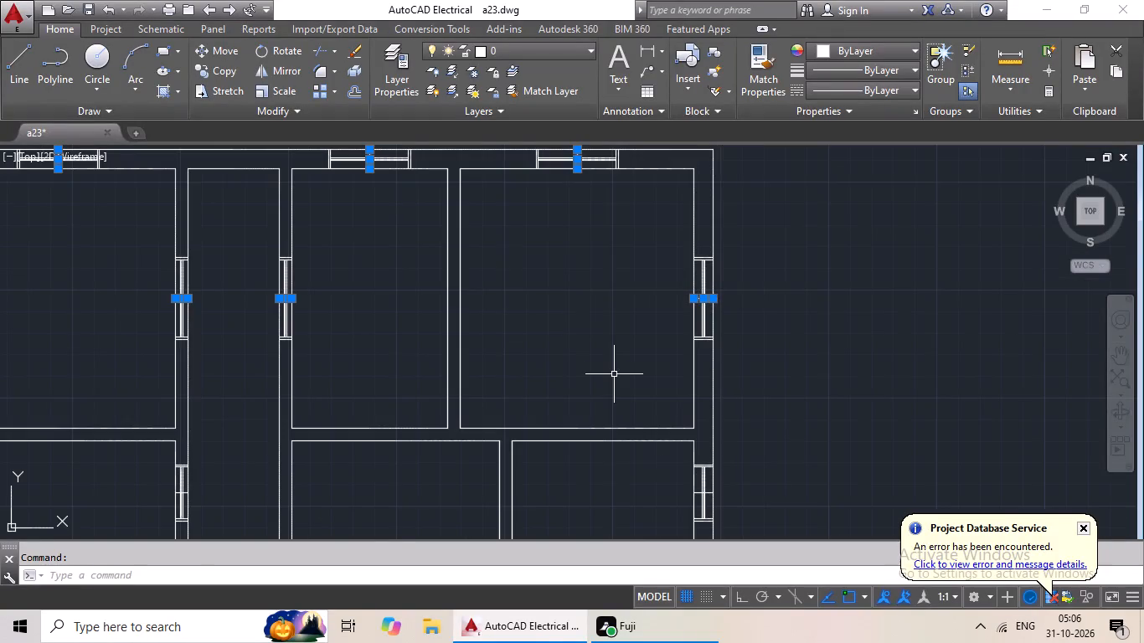
Add the centre division lines of the two toilet ventilators in the uppermost row of units to the selection, left wing then right wing.
scroll(604, 374, "down", 1)
middle_click_drag(605, 371, 676, 212)
scroll(417, 288, "up", 5)
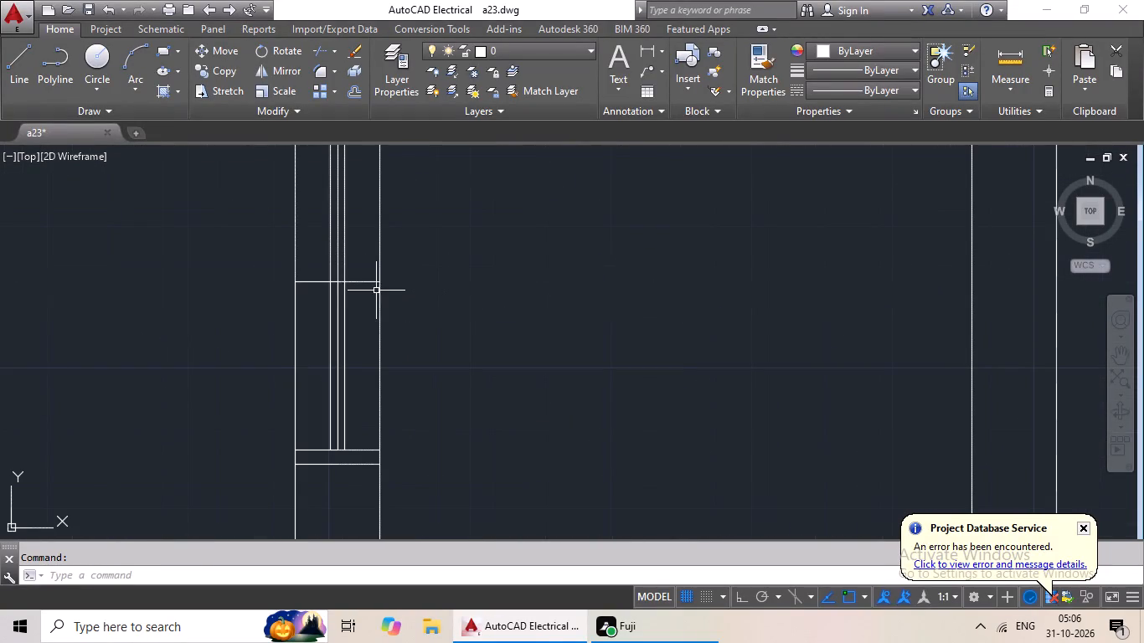
left_click_drag(364, 280, 374, 285)
scroll(500, 294, "down", 5)
middle_click_drag(435, 307, 477, 400)
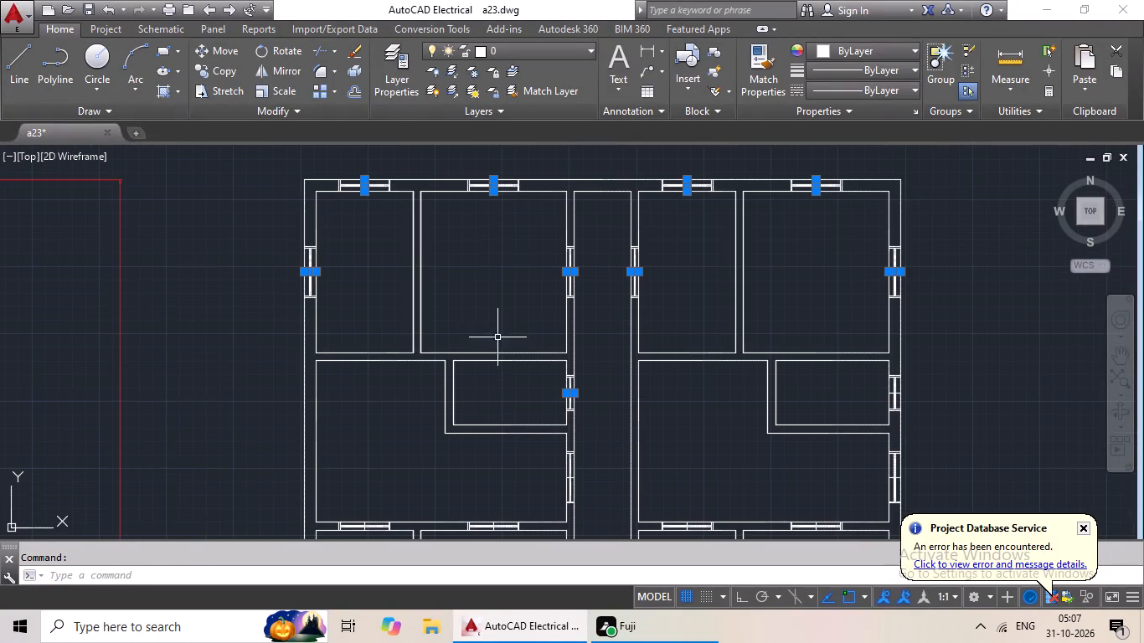
middle_click_drag(503, 352, 391, 195)
middle_click_drag(568, 321, 414, 249)
middle_click_drag(531, 253, 448, 365)
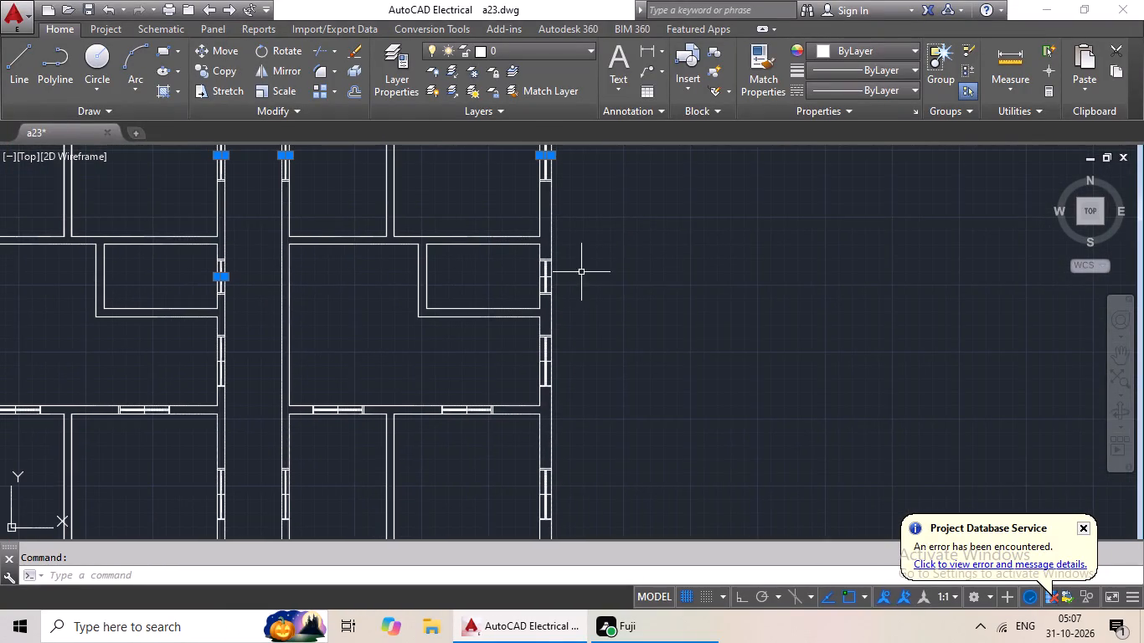
scroll(527, 284, "up", 5)
left_click(661, 210)
Add the horizontal centre division lines of the two hall windows in the uppermost row of units to the selection.
scroll(662, 243, "down", 3)
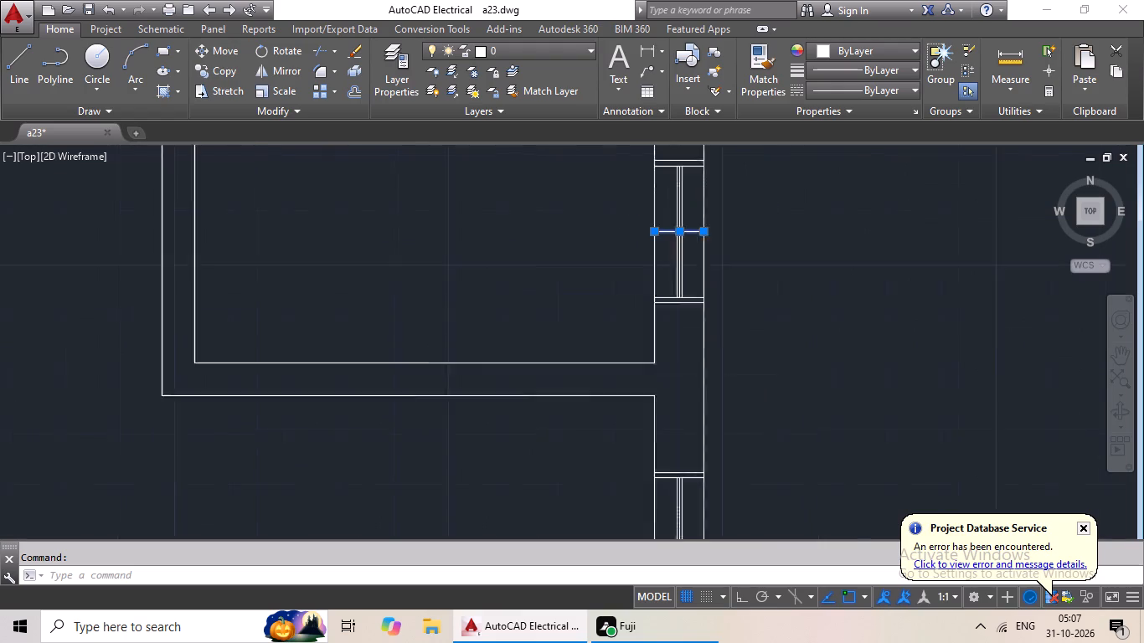
scroll(520, 382, "down", 2)
middle_click_drag(509, 403, 681, 316)
scroll(429, 332, "up", 7)
left_click(404, 343)
scroll(532, 341, "down", 4)
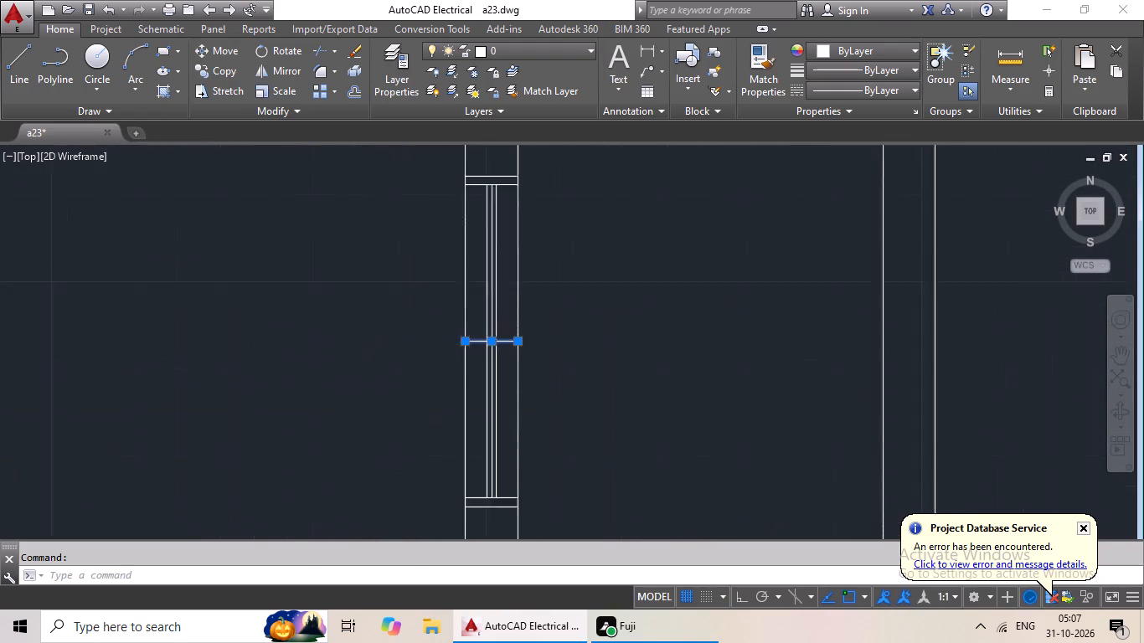
middle_click_drag(647, 346, 305, 371)
scroll(441, 342, "down", 2)
middle_click_drag(521, 361, 286, 405)
scroll(579, 413, "up", 3)
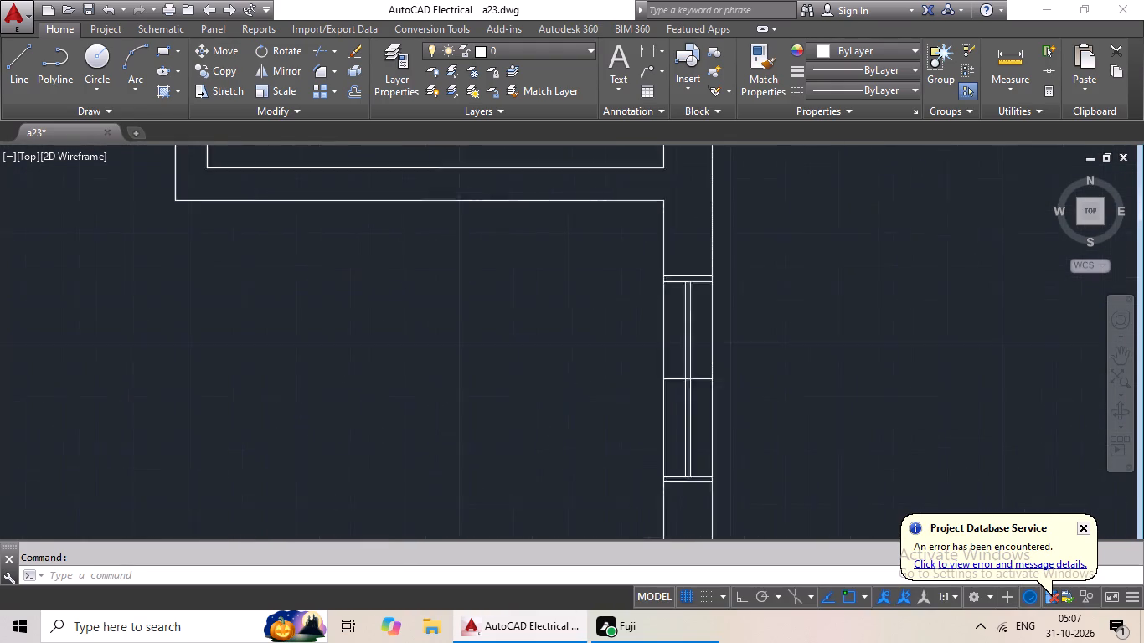
left_click(729, 360)
Add the vertical division lines of the right wing's two windows in the cross wall below the uppermost halls to the selection.
scroll(555, 407, "down", 2)
middle_click_drag(554, 407, 554, 302)
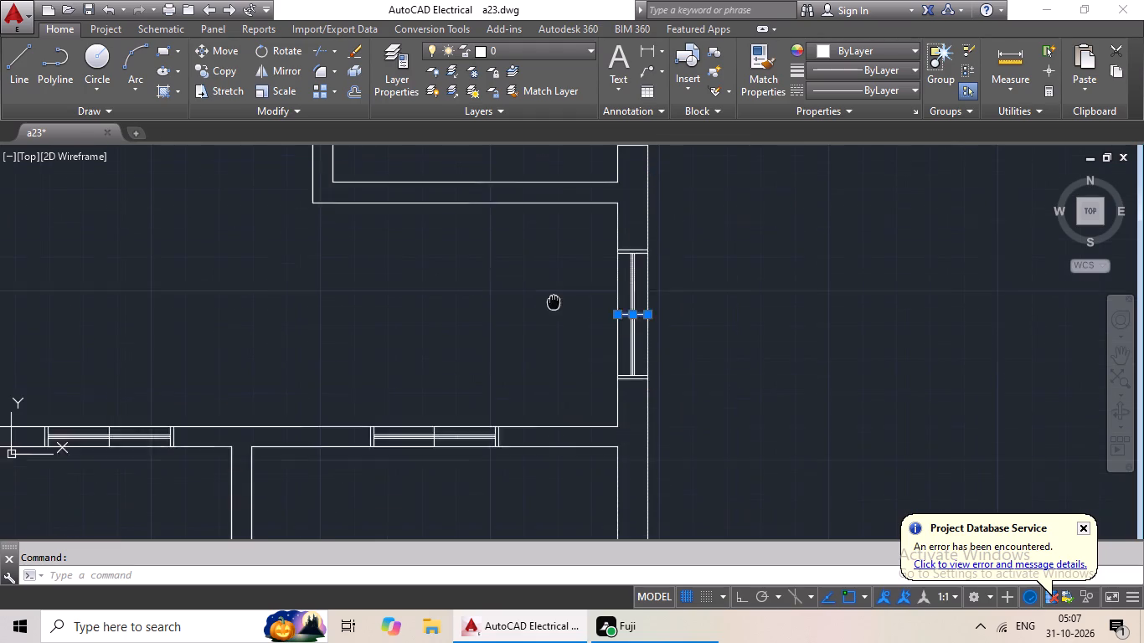
middle_click_drag(554, 302, 554, 281)
scroll(425, 400, "up", 4)
left_click(471, 353)
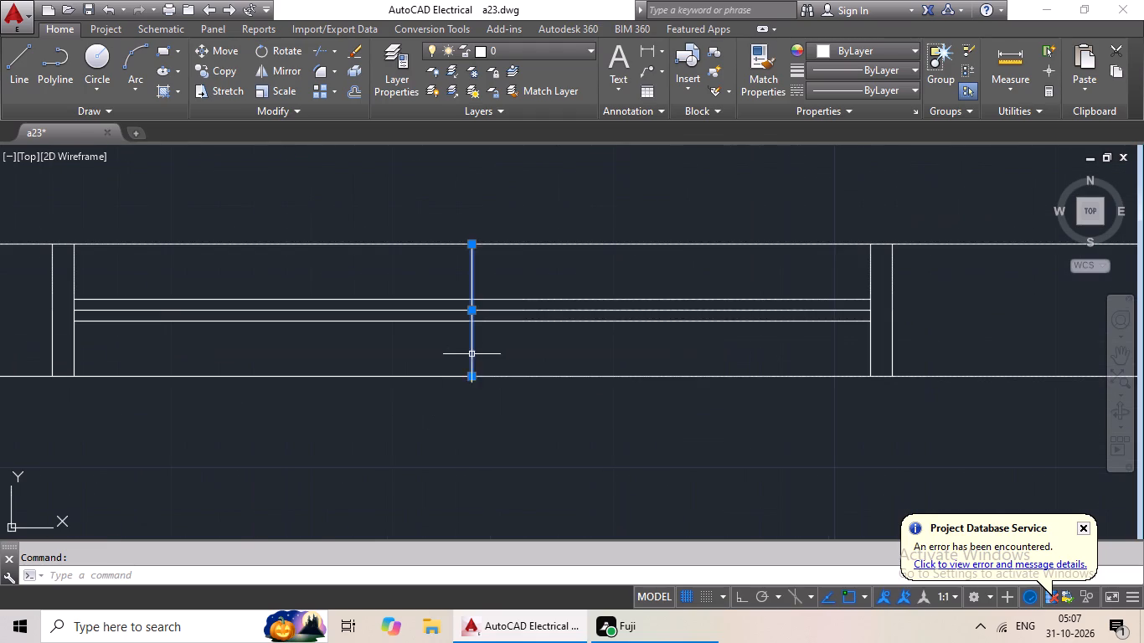
scroll(537, 356, "down", 4)
middle_click_drag(506, 383, 787, 368)
scroll(518, 342, "up", 5)
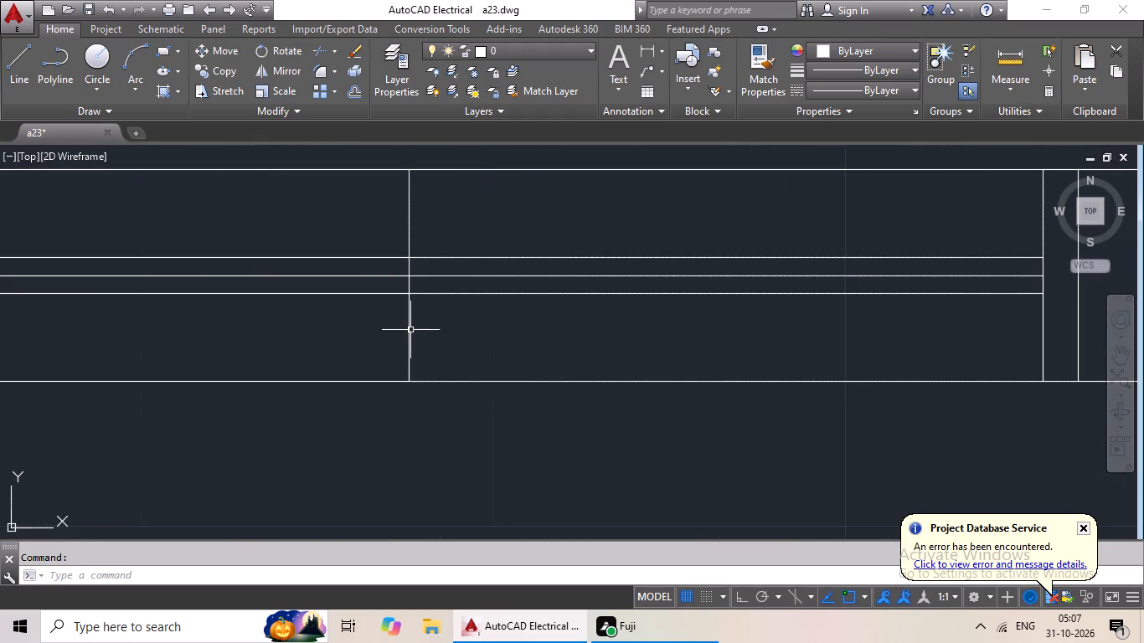
left_click(410, 330)
Add the vertical division lines of the left wing's two windows in the same cross wall to the selection.
scroll(481, 333, "down", 4)
middle_click_drag(479, 399, 1014, 336)
middle_click_drag(466, 331, 457, 368)
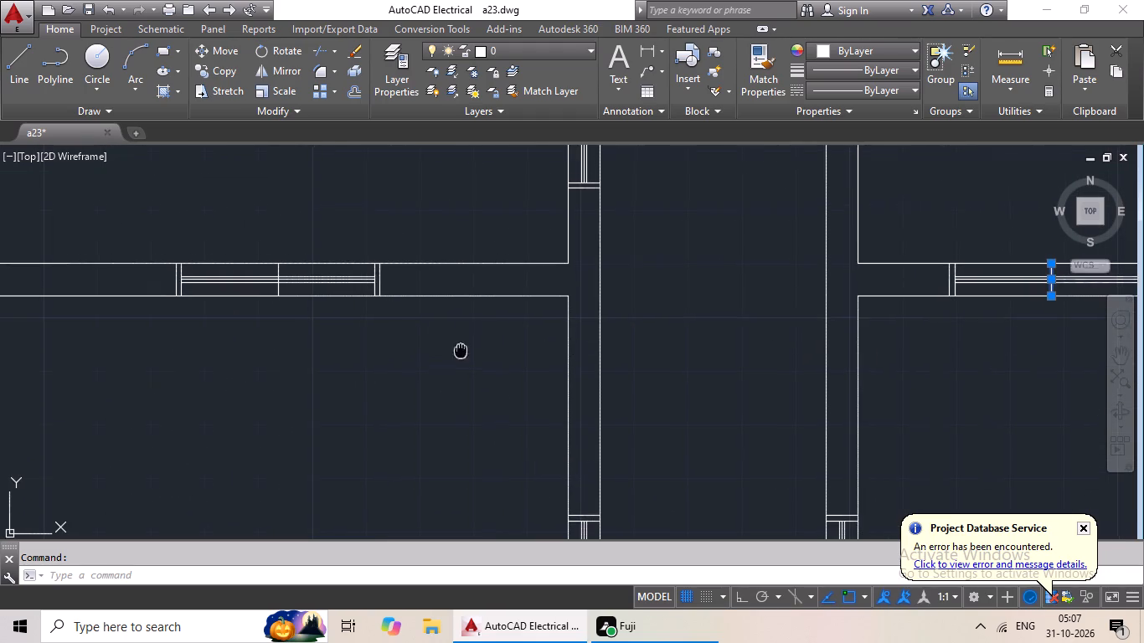
middle_click_drag(457, 368, 416, 527)
scroll(458, 455, "down", 2)
middle_click_drag(461, 463, 586, 417)
scroll(500, 420, "up", 5)
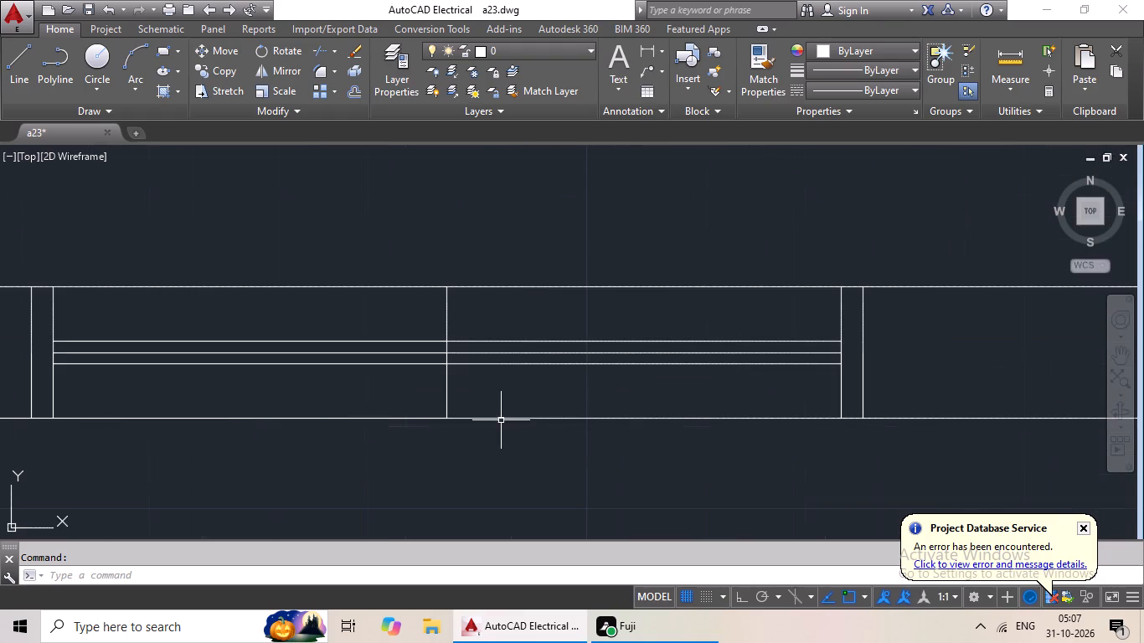
left_click(446, 385)
scroll(530, 388, "down", 4)
middle_click_drag(516, 403, 712, 368)
scroll(406, 343, "up", 4)
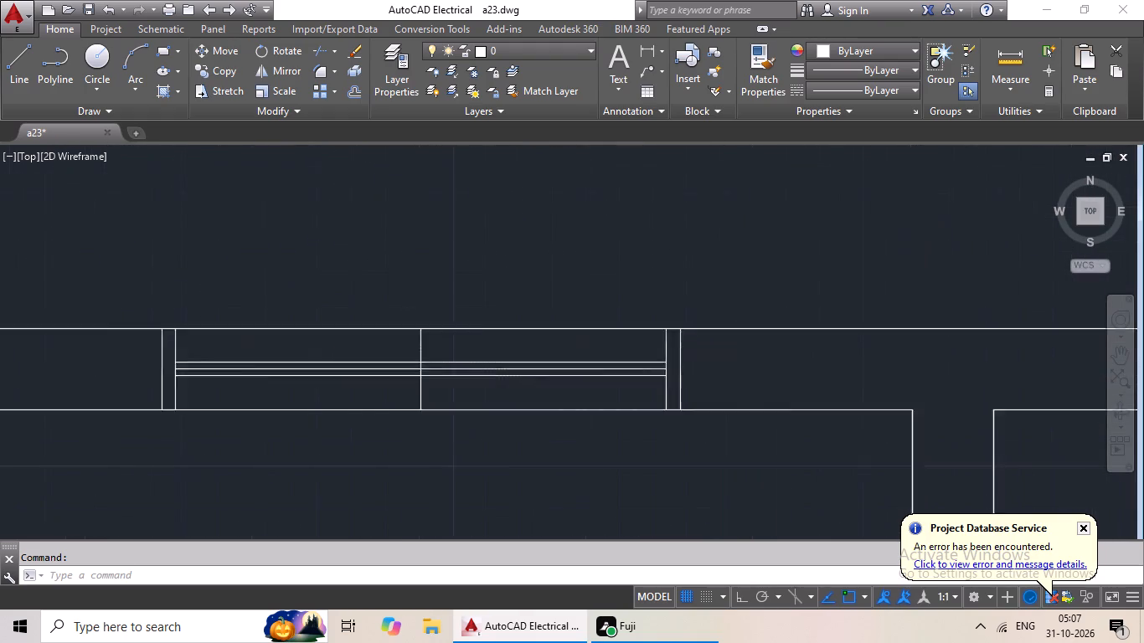
left_click(429, 337)
Add the centre division lines of the second unit row's bedroom-level windows in the left outer wall and both corridor walls to the selection.
scroll(539, 339, "down", 4)
middle_click_drag(579, 424, 609, 293)
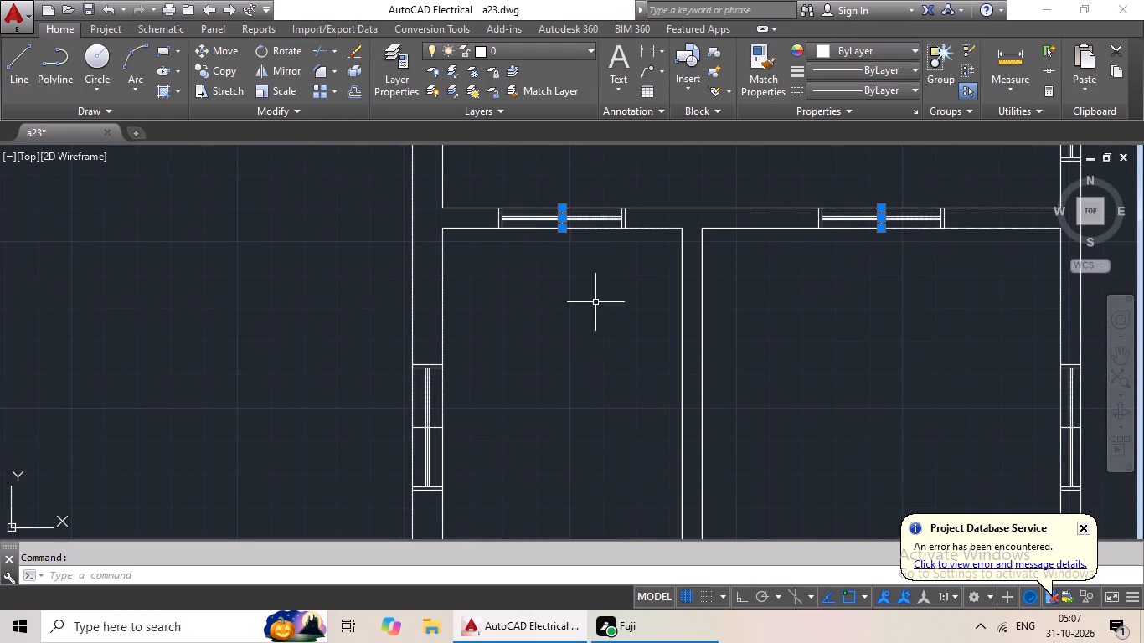
left_click(435, 430)
scroll(565, 399, "down", 3)
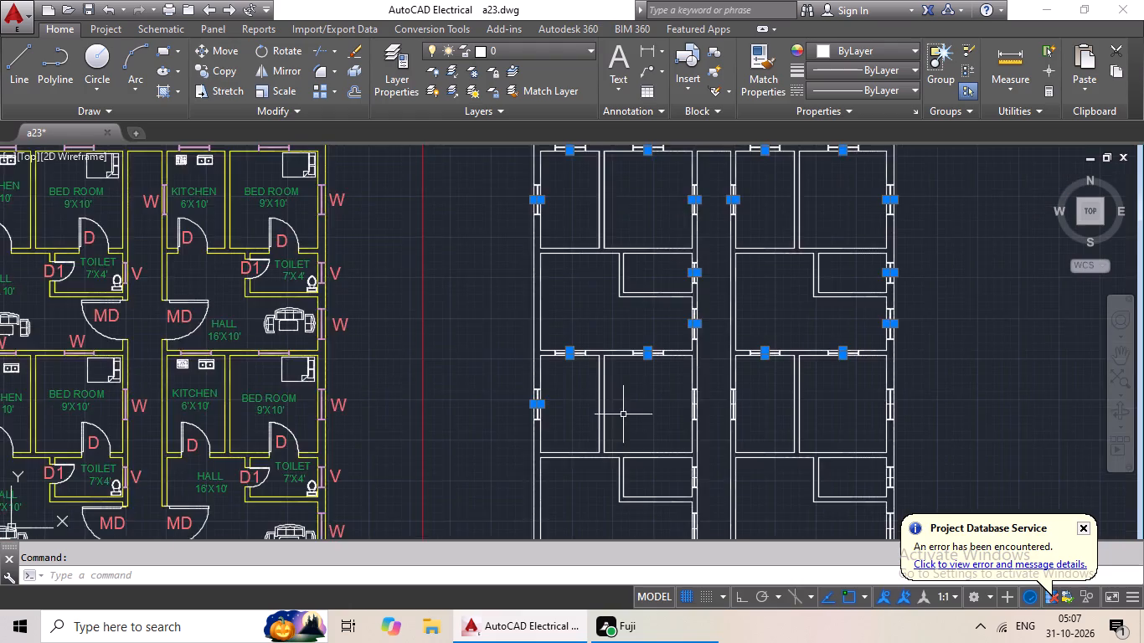
middle_click_drag(623, 414, 497, 360)
scroll(575, 357, "up", 4)
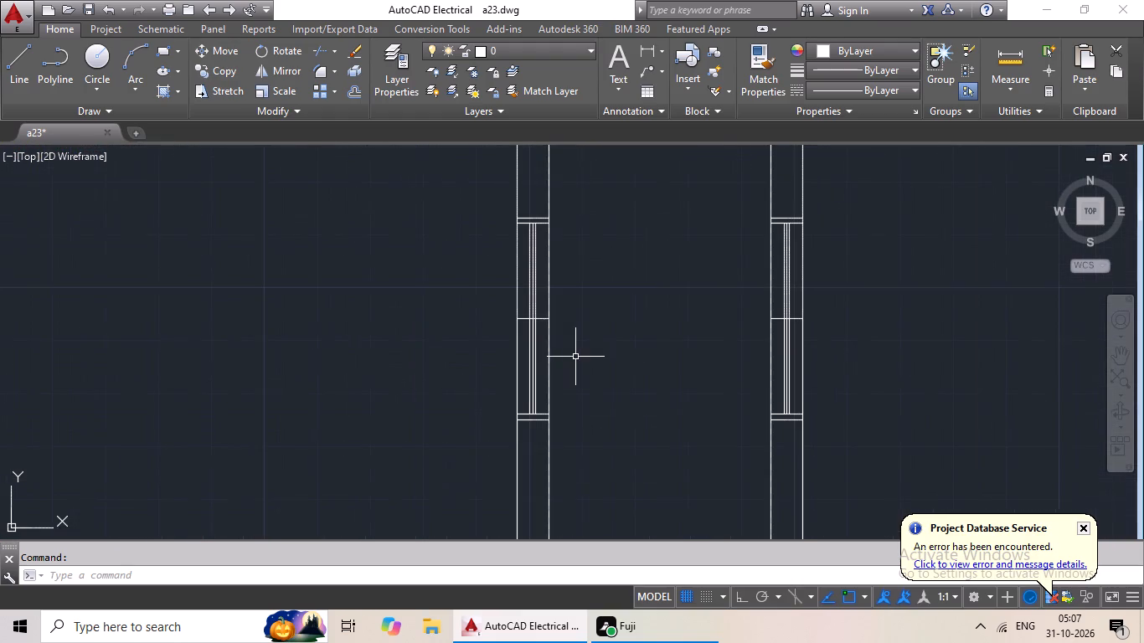
left_click(545, 320)
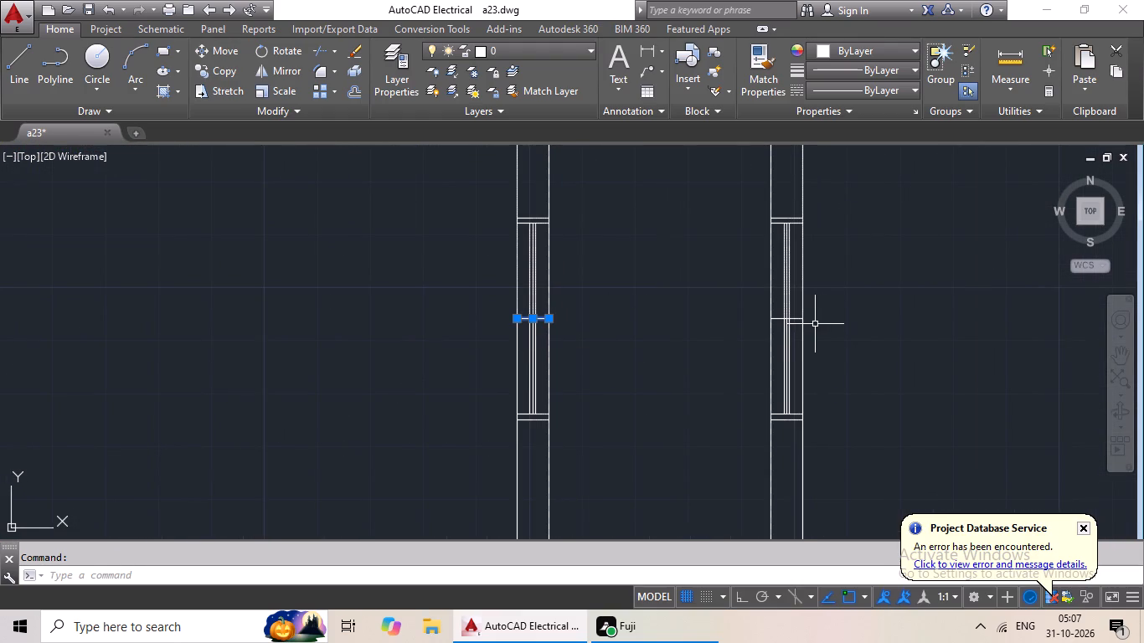
left_click(796, 318)
Add the centre division line of the matching second-row window in the right outer wall to the selection.
scroll(846, 320, "down", 2)
middle_click_drag(901, 323, 845, 335)
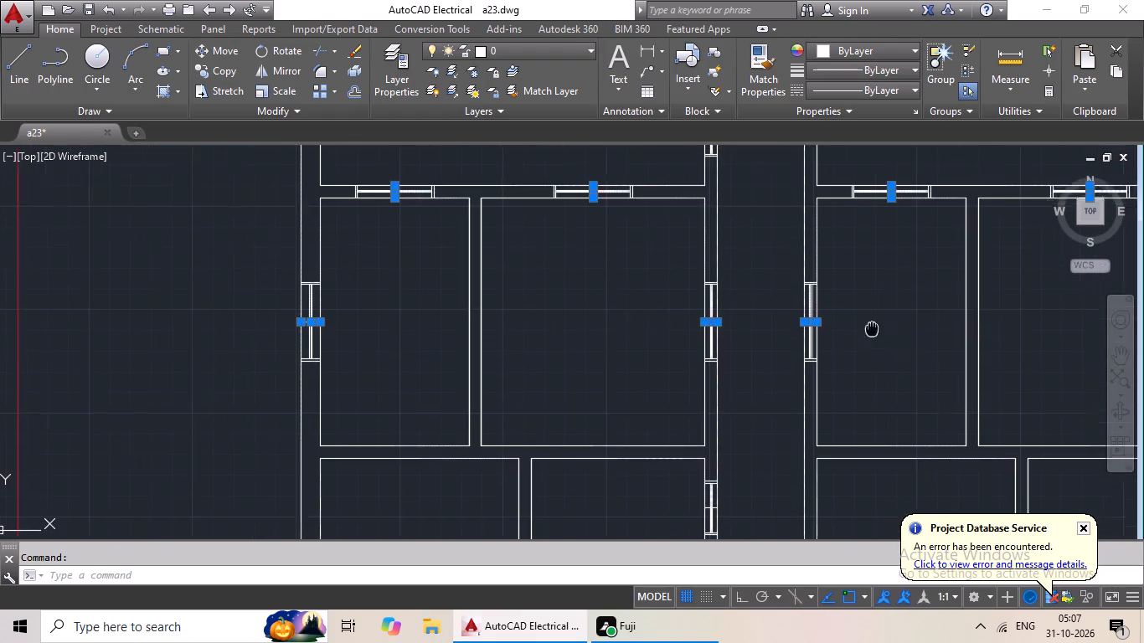
middle_click_drag(845, 335, 822, 339)
scroll(887, 337, "down", 1)
middle_click_drag(908, 343, 698, 361)
scroll(854, 344, "up", 4)
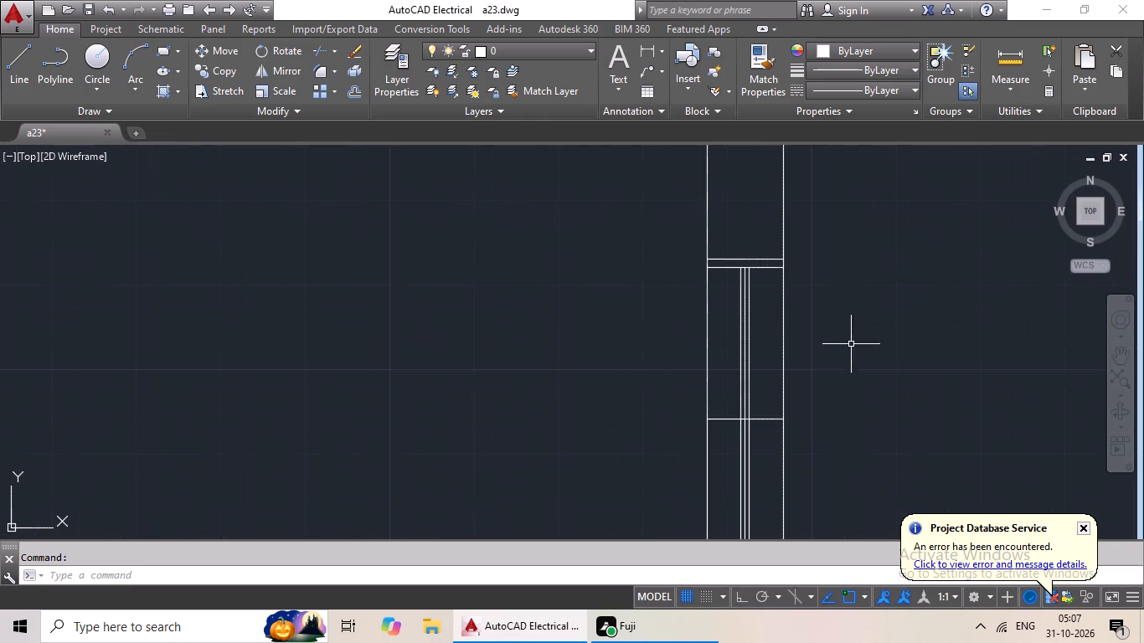
left_click(760, 417)
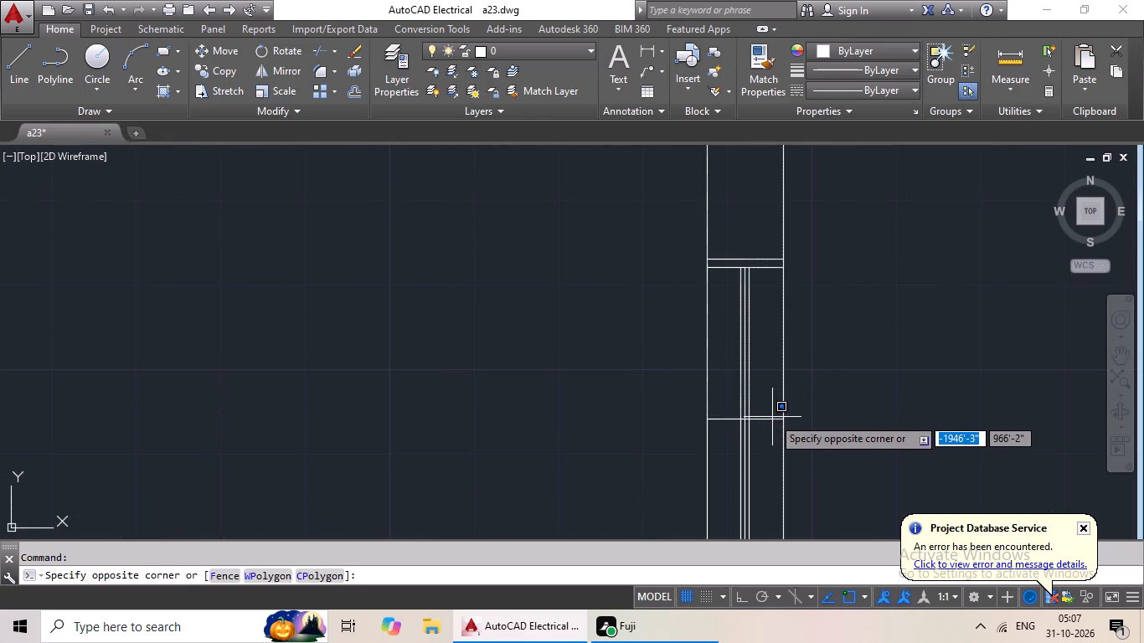
left_click(770, 424)
left_click(770, 421)
Add the centre division lines of the two toilet ventilators in the second row of units to the selection.
scroll(636, 396, "down", 3)
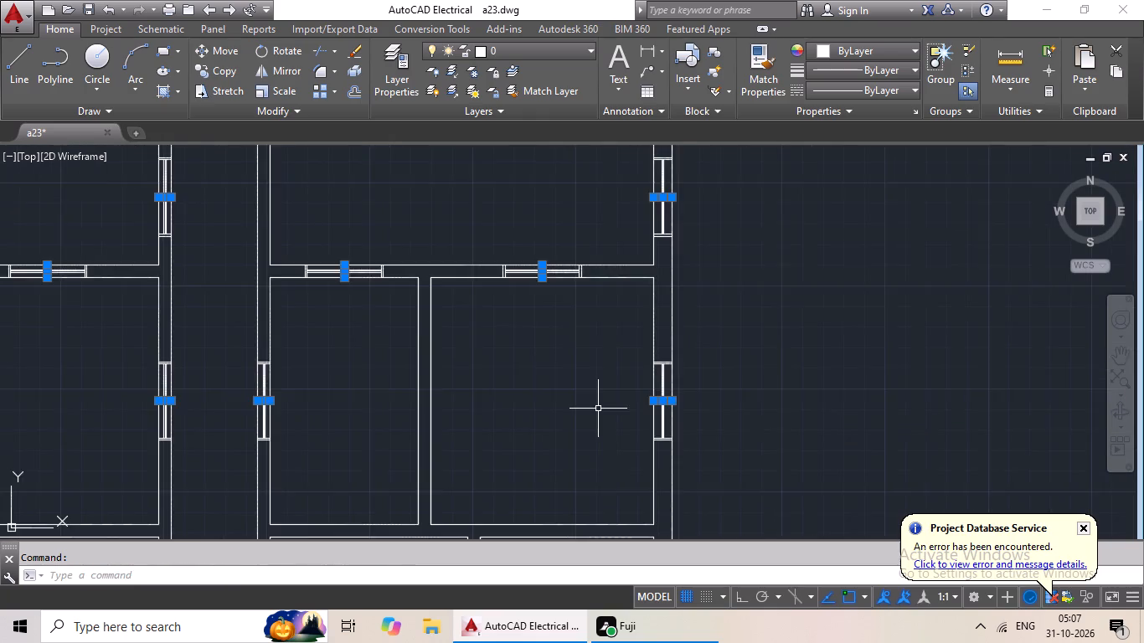
middle_click_drag(575, 415, 629, 290)
scroll(633, 397, "down", 1)
middle_click_drag(634, 378, 647, 300)
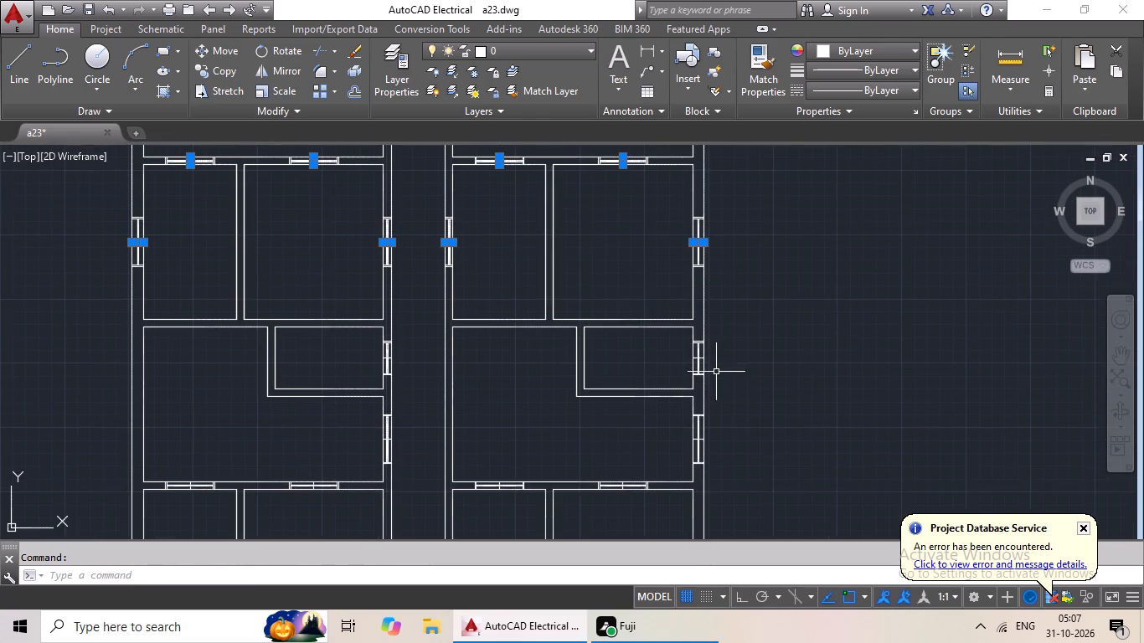
scroll(715, 372, "up", 3)
left_click(665, 318)
scroll(676, 333, "down", 2)
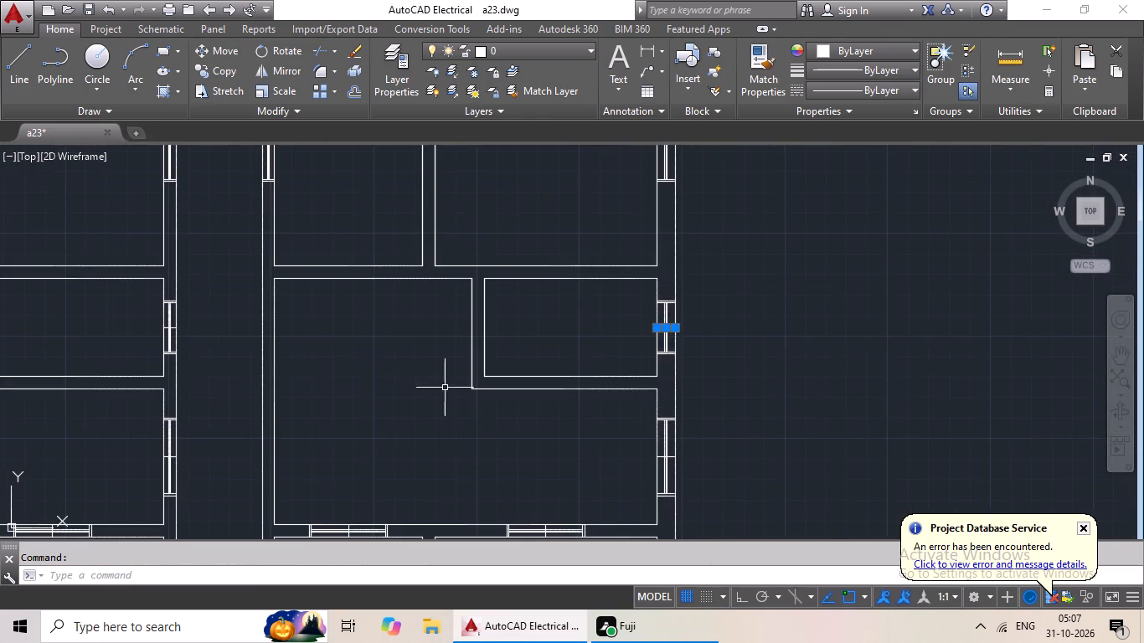
middle_click_drag(445, 388, 719, 358)
scroll(445, 301, "up", 5)
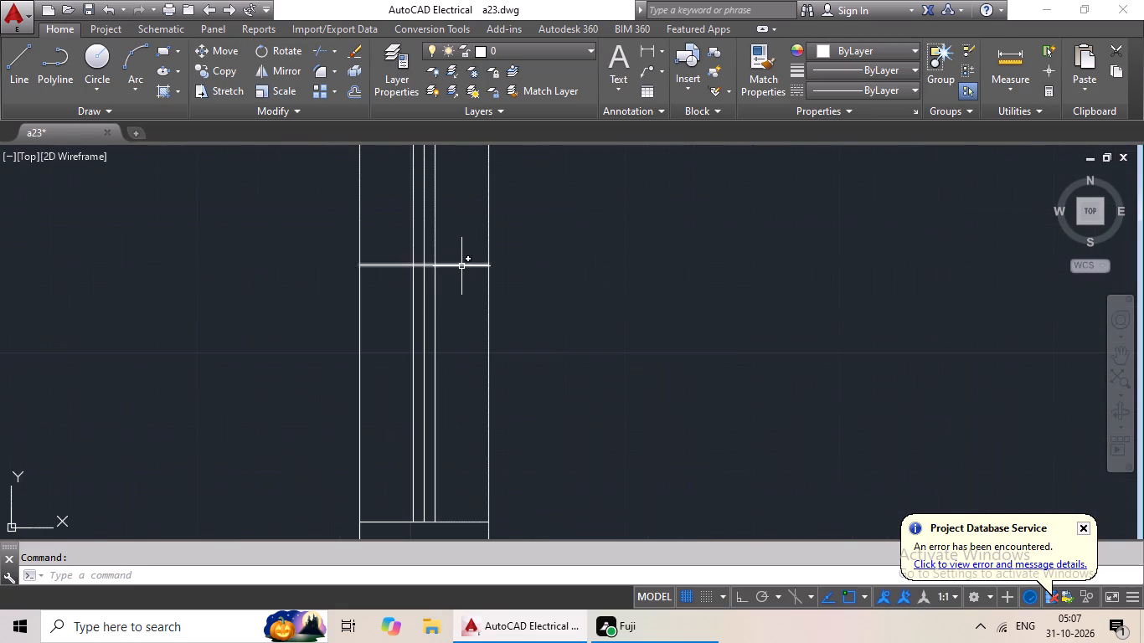
left_click(462, 265)
Add the horizontal centre division lines of the two hall windows in the second row of units to the selection.
scroll(537, 278, "down", 7)
scroll(563, 330, "up", 4)
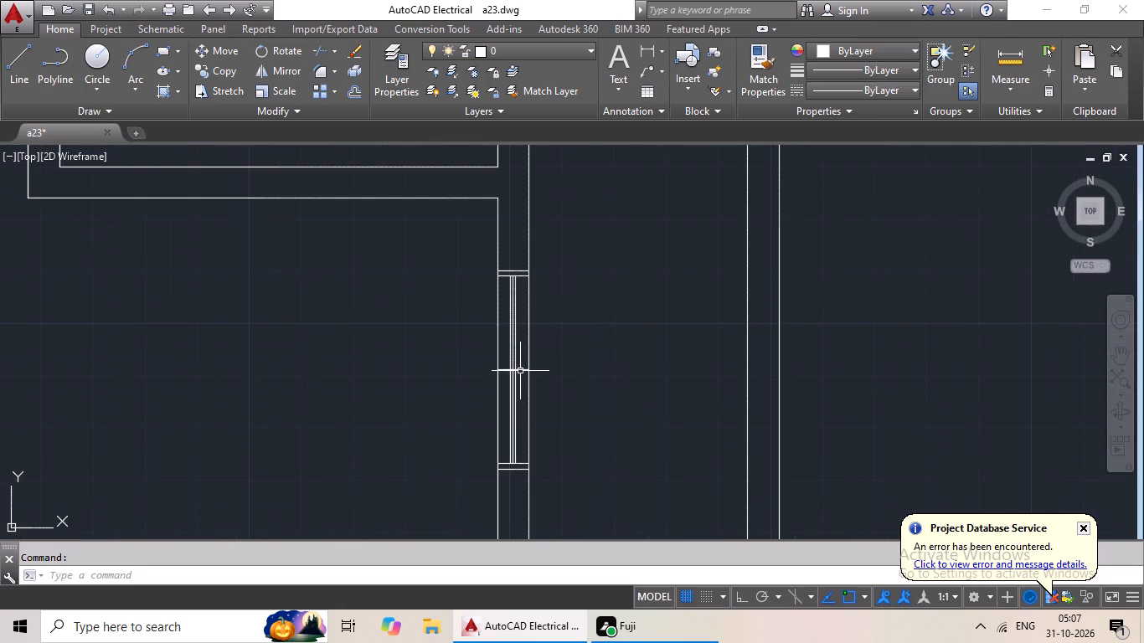
left_click_drag(521, 370, 530, 372)
scroll(669, 343, "down", 2)
middle_click_drag(721, 347, 261, 368)
scroll(626, 384, "up", 4)
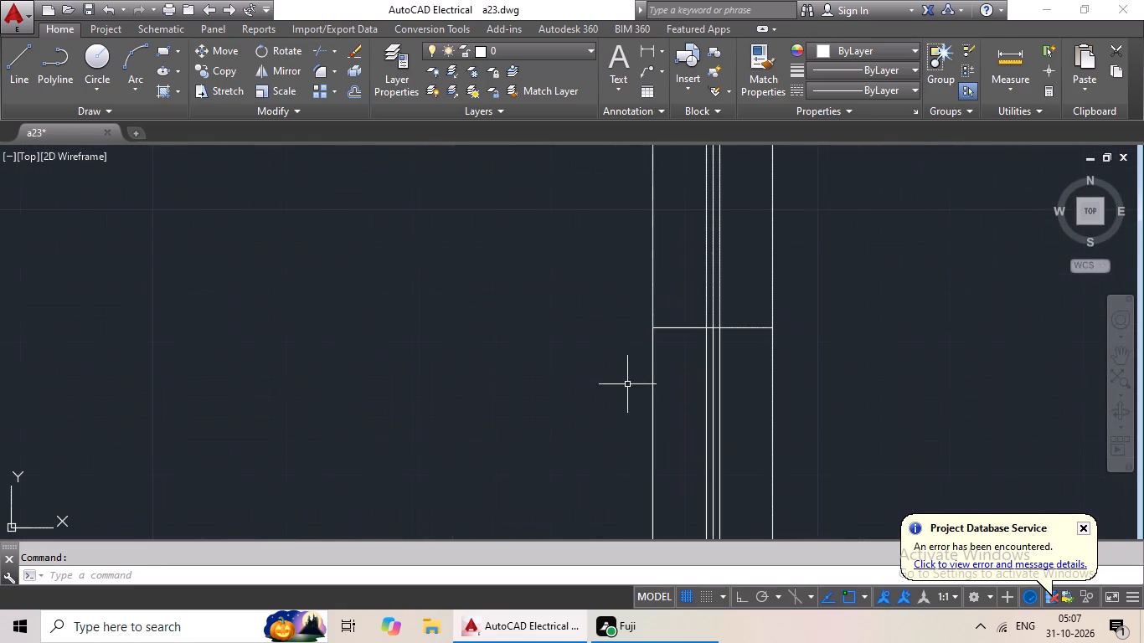
left_click(678, 329)
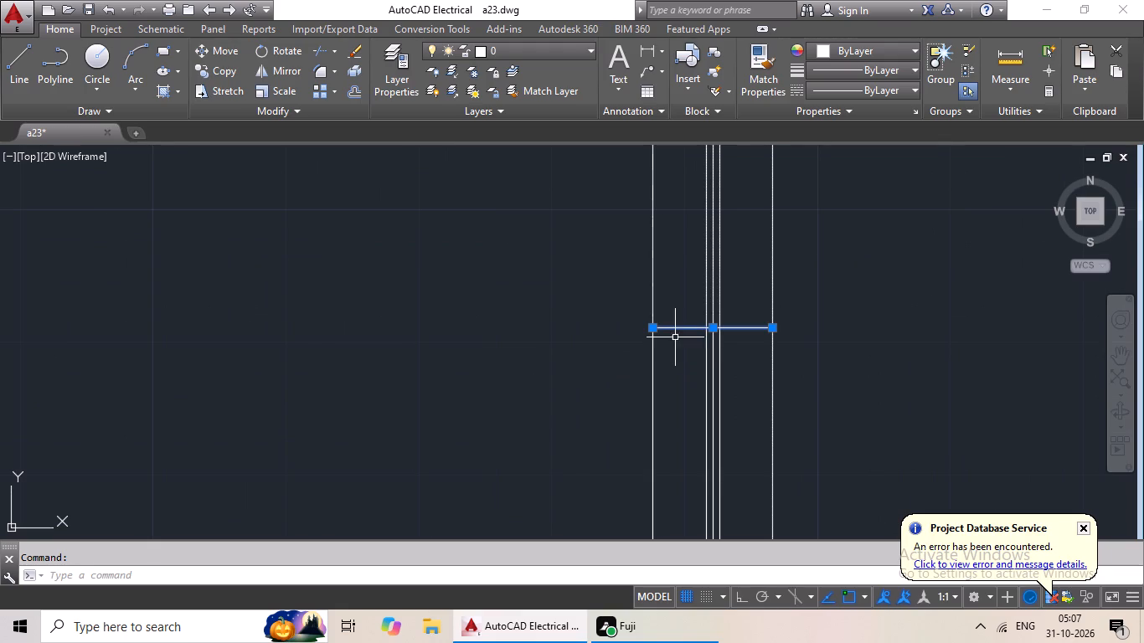
Add the vertical division lines of the right wing's two windows in the cross wall below the second-row halls to the selection.
scroll(665, 337, "down", 3)
middle_click_drag(641, 361, 646, 265)
scroll(483, 359, "up", 4)
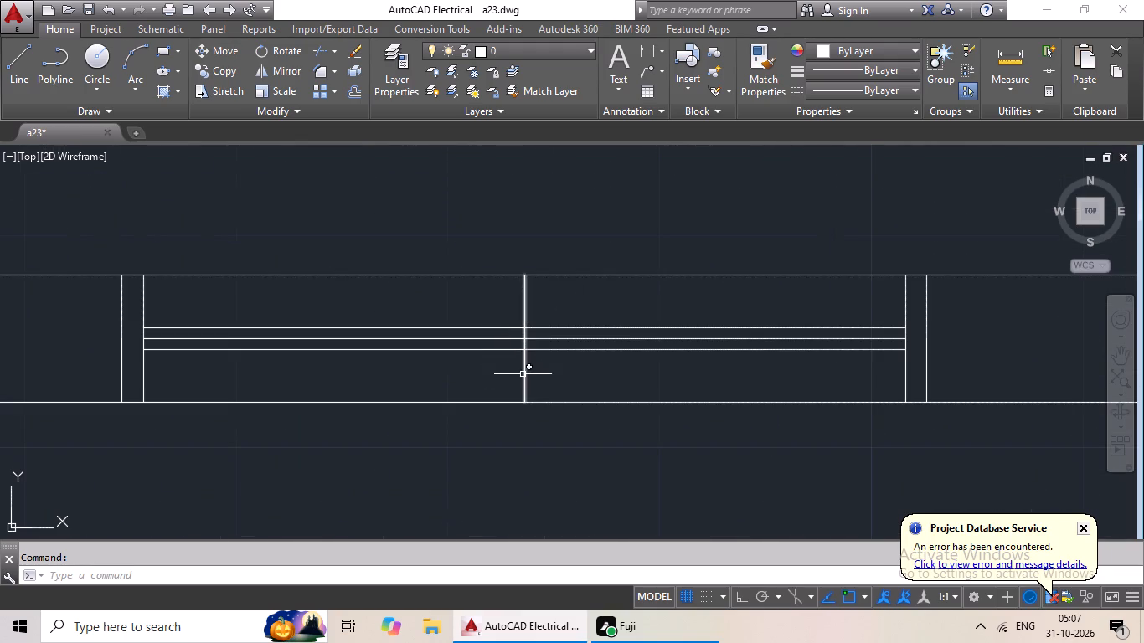
left_click(523, 374)
scroll(590, 368, "down", 3)
middle_click_drag(327, 383, 657, 376)
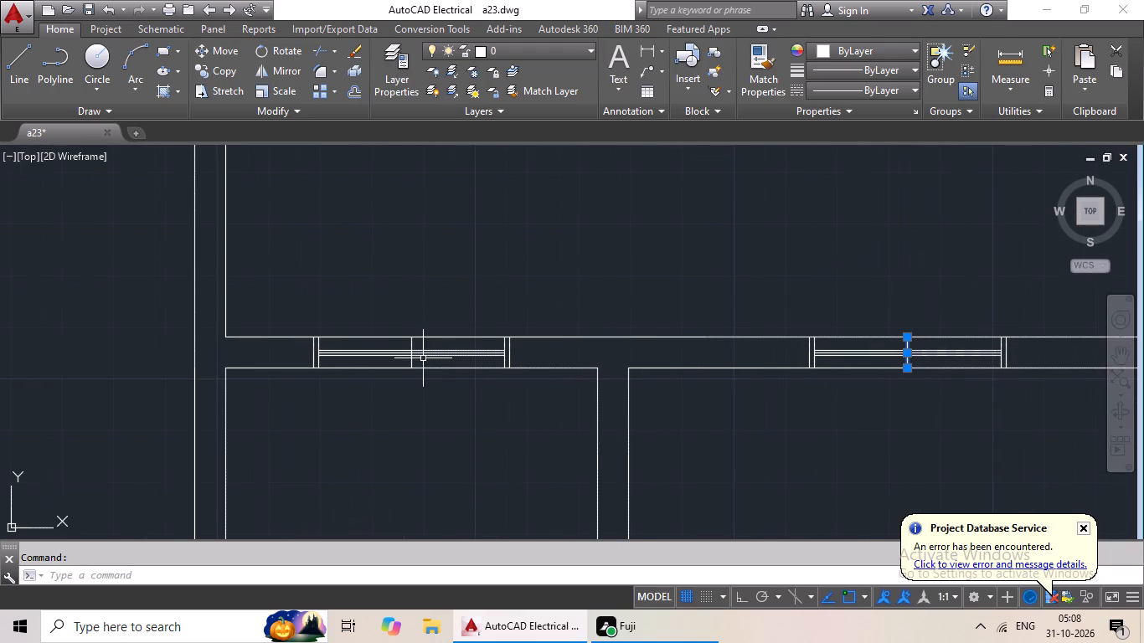
left_click(410, 360)
Add the centre division lines of the third unit row's upper side windows in the right outer wall and both corridor walls to the selection.
scroll(530, 332, "down", 3)
middle_click_drag(656, 422, 678, 339)
scroll(735, 335, "up", 4)
left_click(686, 332)
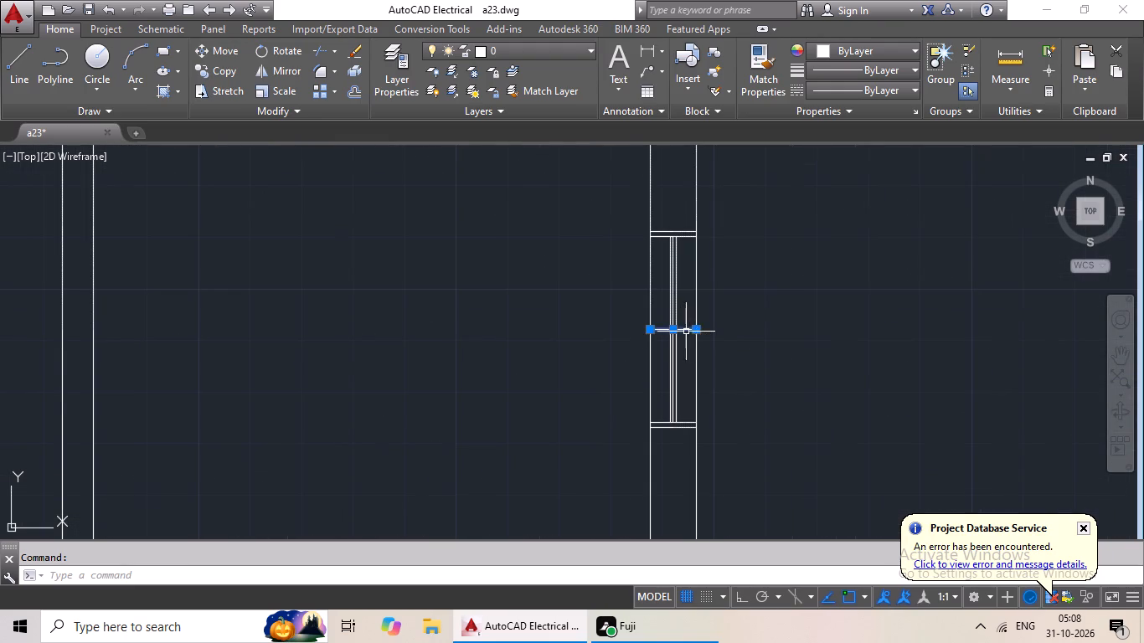
scroll(547, 388, "down", 3)
middle_click_drag(524, 388, 783, 373)
scroll(590, 373, "up", 5)
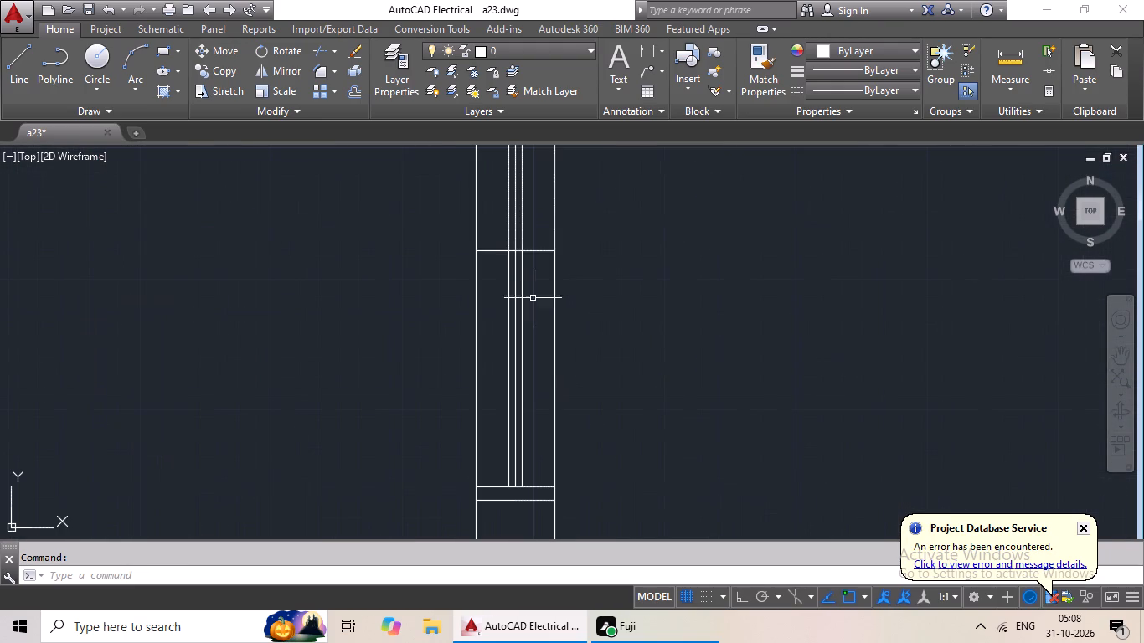
left_click(546, 252)
scroll(642, 271, "down", 3)
middle_click_drag(554, 311, 657, 323)
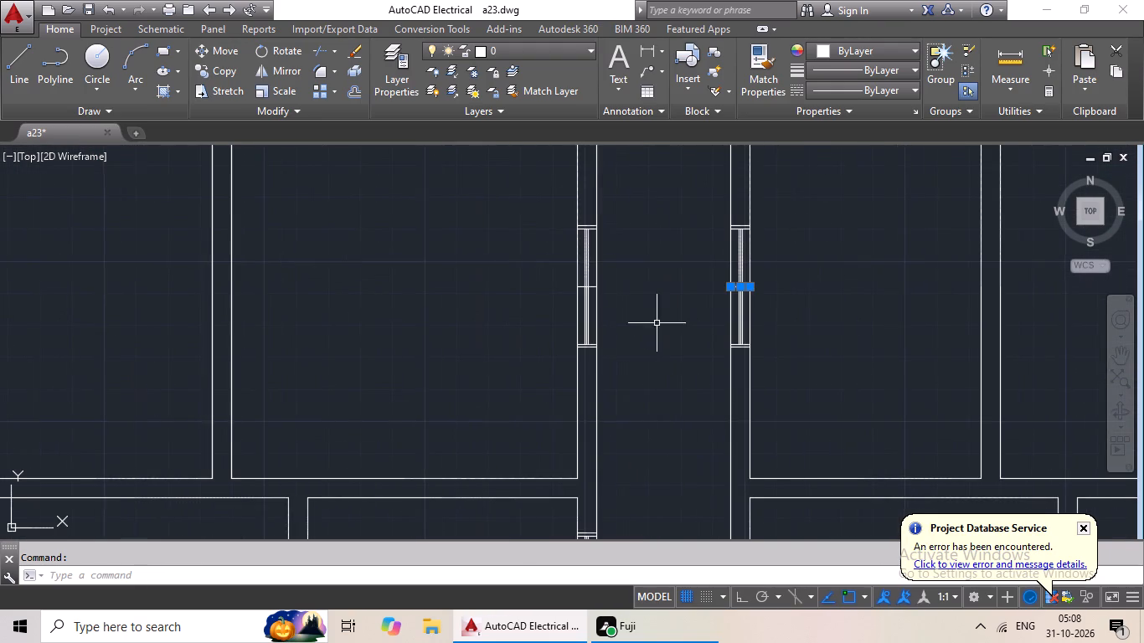
scroll(584, 284, "up", 4)
left_click(557, 301)
Add the vertical division lines of the left wing's two windows in the cross wall below the second-row halls to the selection.
scroll(591, 300, "down", 4)
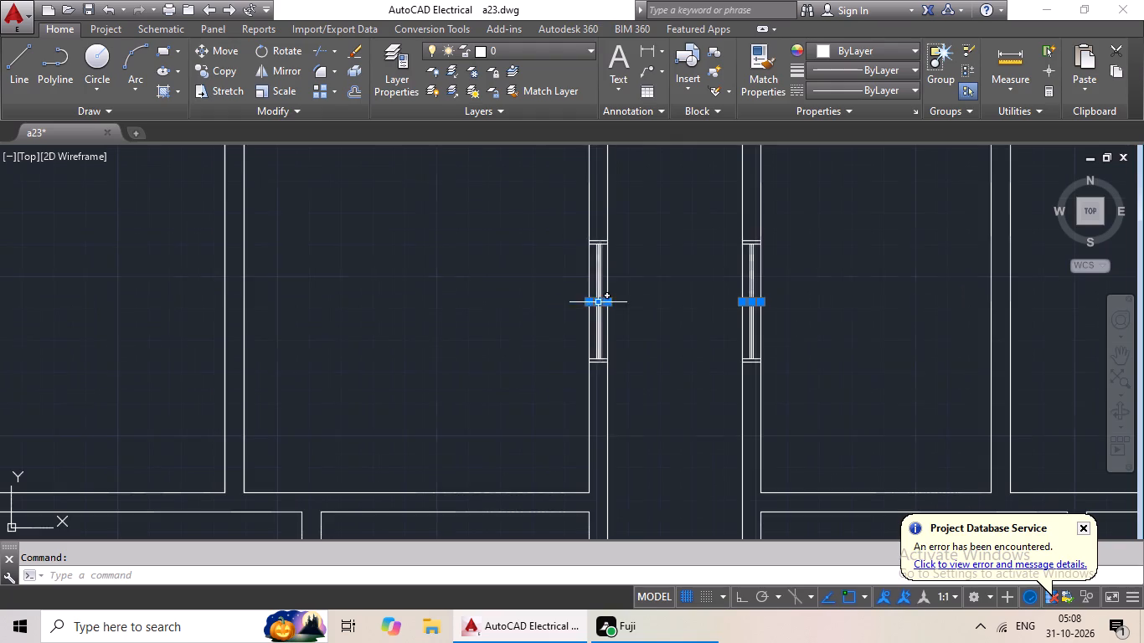
middle_click_drag(492, 308, 591, 474)
scroll(520, 263, "up", 3)
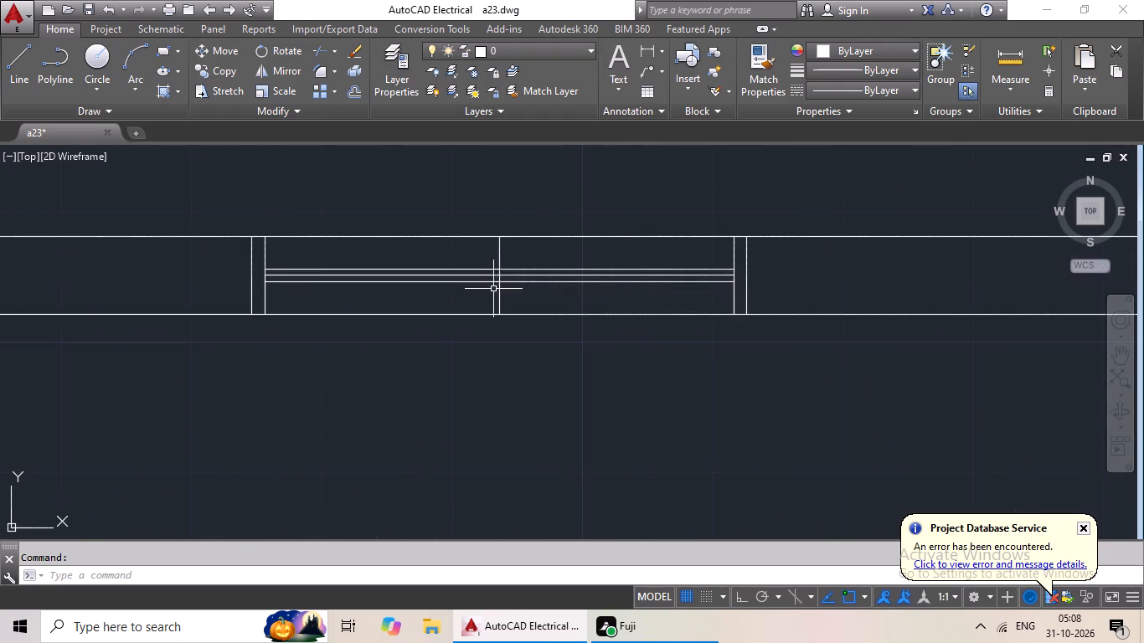
left_click(501, 300)
scroll(647, 324, "down", 3)
middle_click_drag(533, 373, 822, 418)
scroll(571, 363, "up", 2)
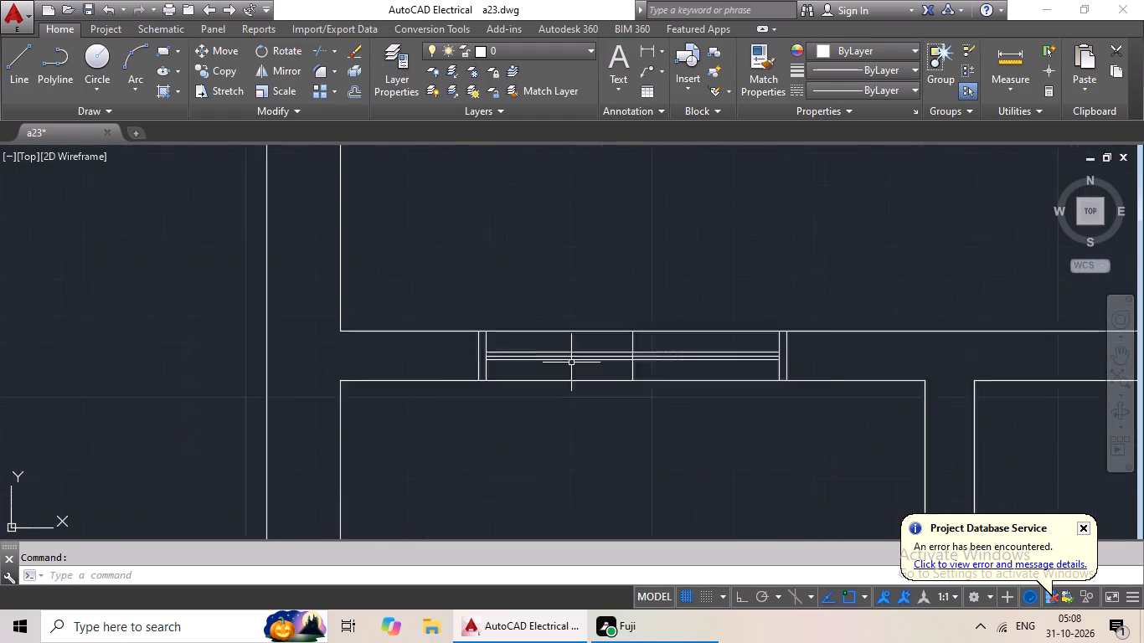
scroll(571, 363, "up", 2)
left_click(729, 385)
Add the centre division line of the third unit row's upper side window in the left outer wall to the selection.
scroll(795, 357, "down", 4)
scroll(807, 426, "down", 1)
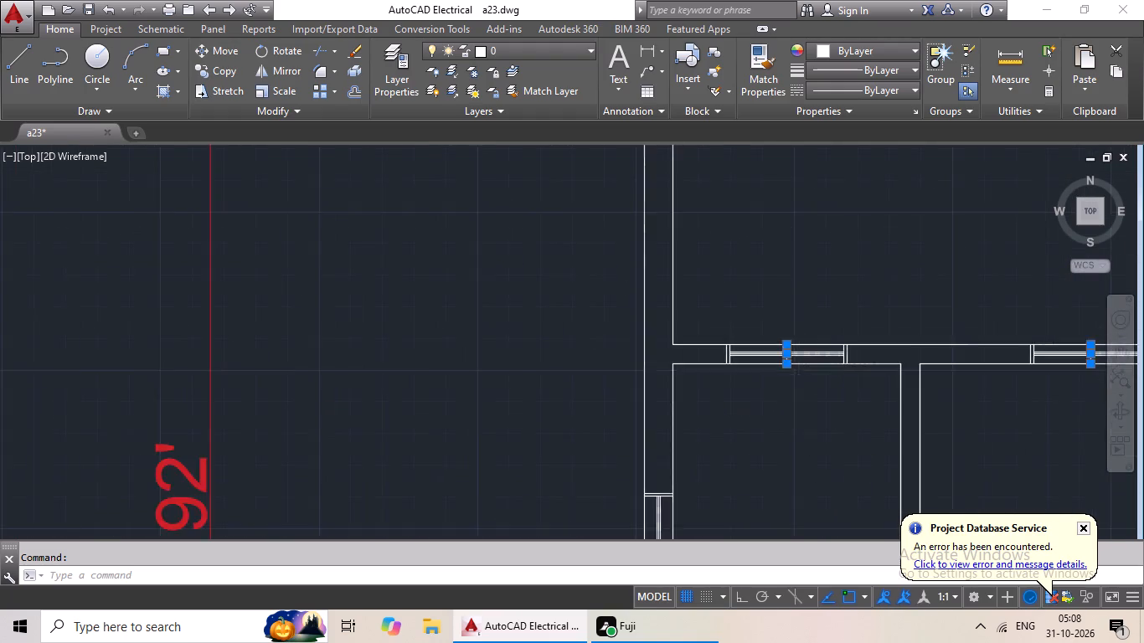
scroll(809, 446, "down", 2)
middle_click_drag(810, 452, 608, 327)
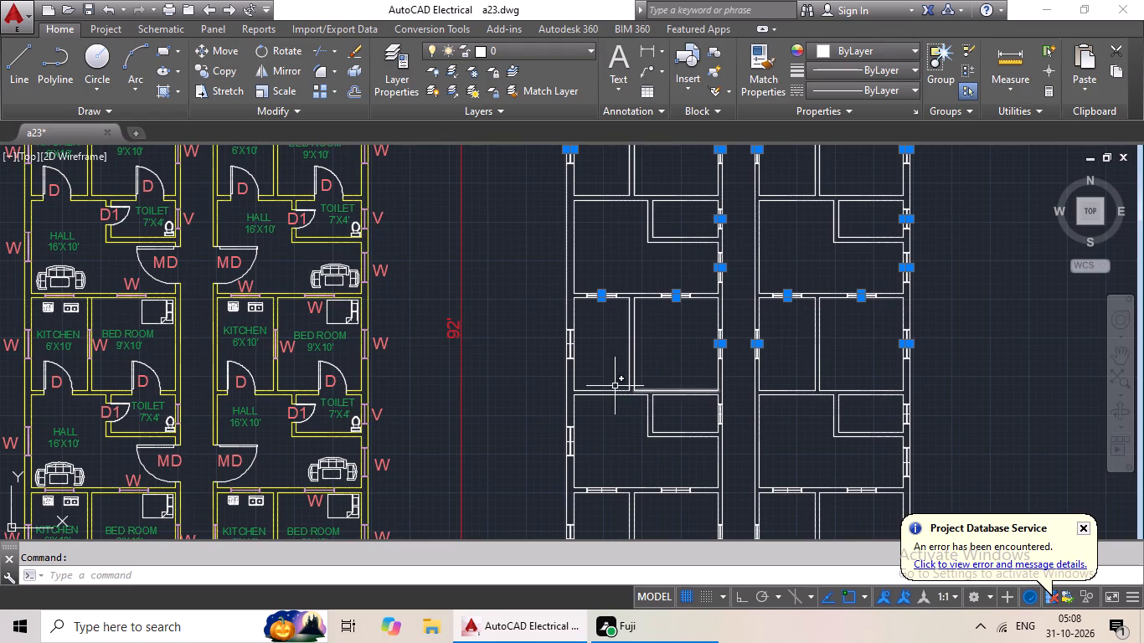
scroll(568, 343, "up", 5)
left_click(607, 365)
scroll(709, 347, "down", 2)
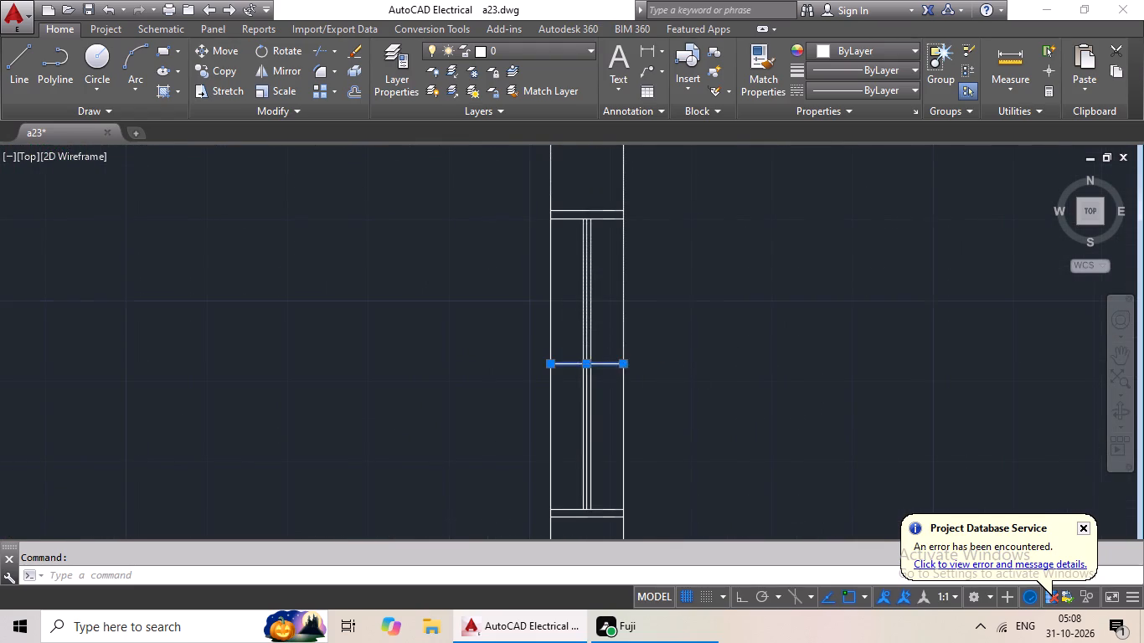
Add the centre division lines of the left wing's toilet ventilator and outer hall window in the third unit row to the selection.
scroll(709, 347, "down", 1)
middle_click_drag(739, 394, 716, 296)
scroll(786, 356, "down", 1)
middle_click_drag(780, 368, 616, 355)
scroll(829, 418, "up", 3)
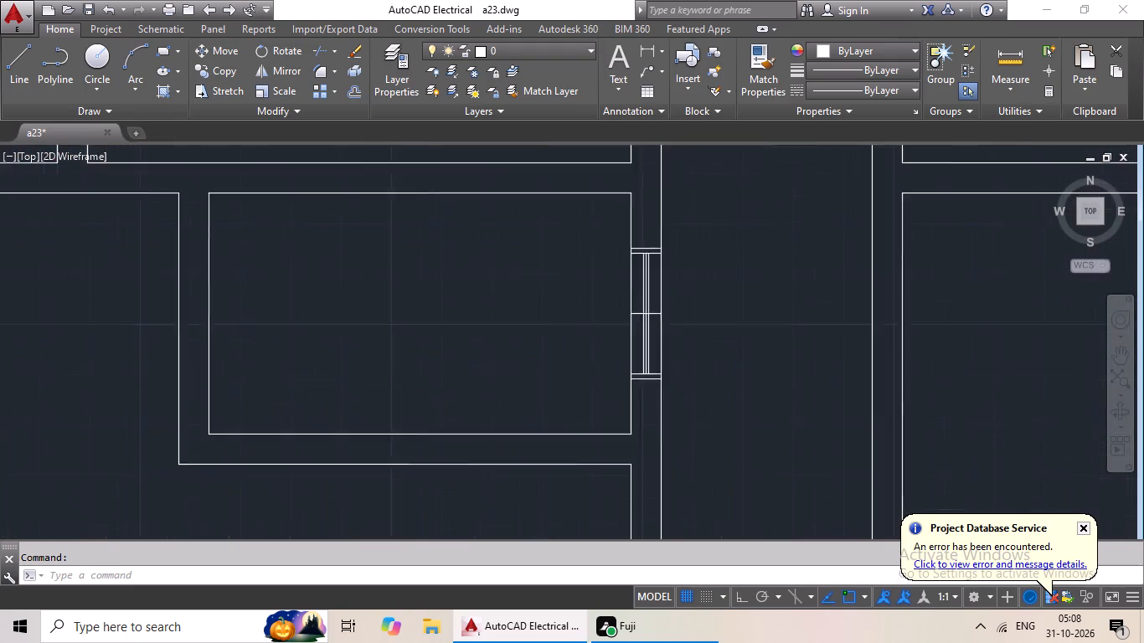
scroll(829, 418, "up", 2)
middle_click_drag(387, 239, 388, 392)
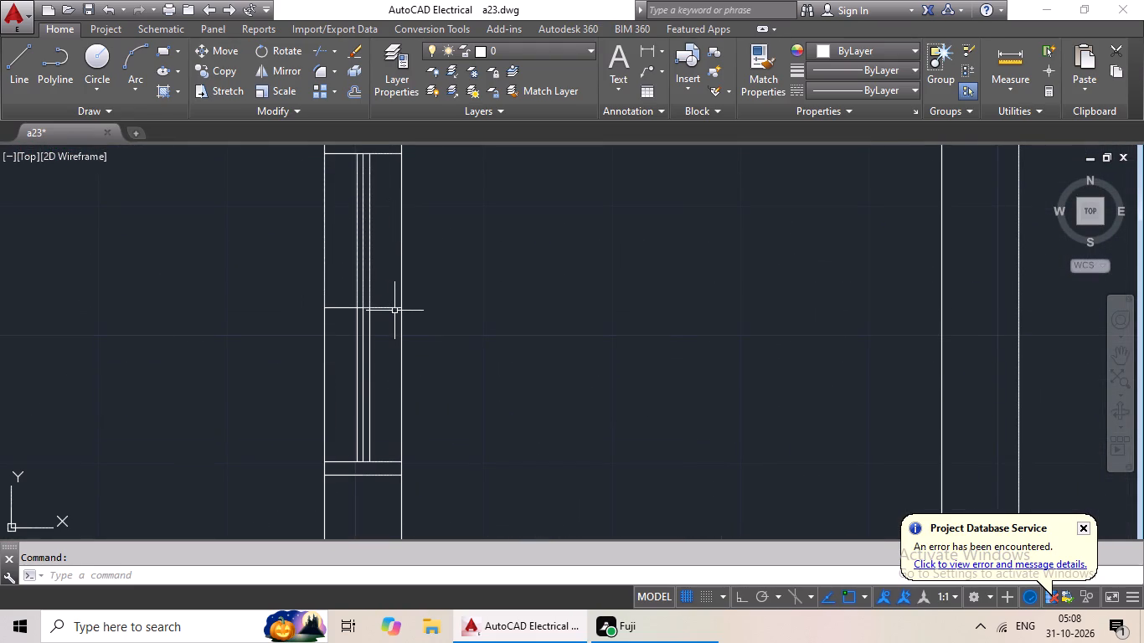
left_click(395, 309)
scroll(509, 317, "down", 3)
middle_click_drag(537, 376, 737, 303)
scroll(596, 356, "down", 2)
middle_click_drag(566, 373, 626, 330)
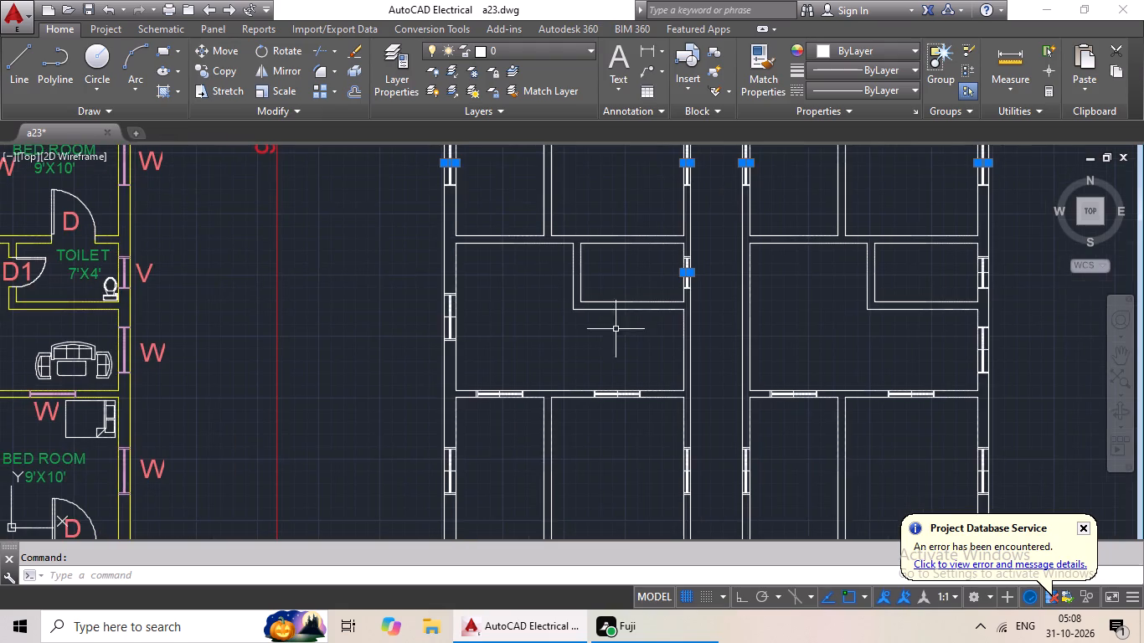
scroll(451, 313, "up", 6)
left_click(452, 378)
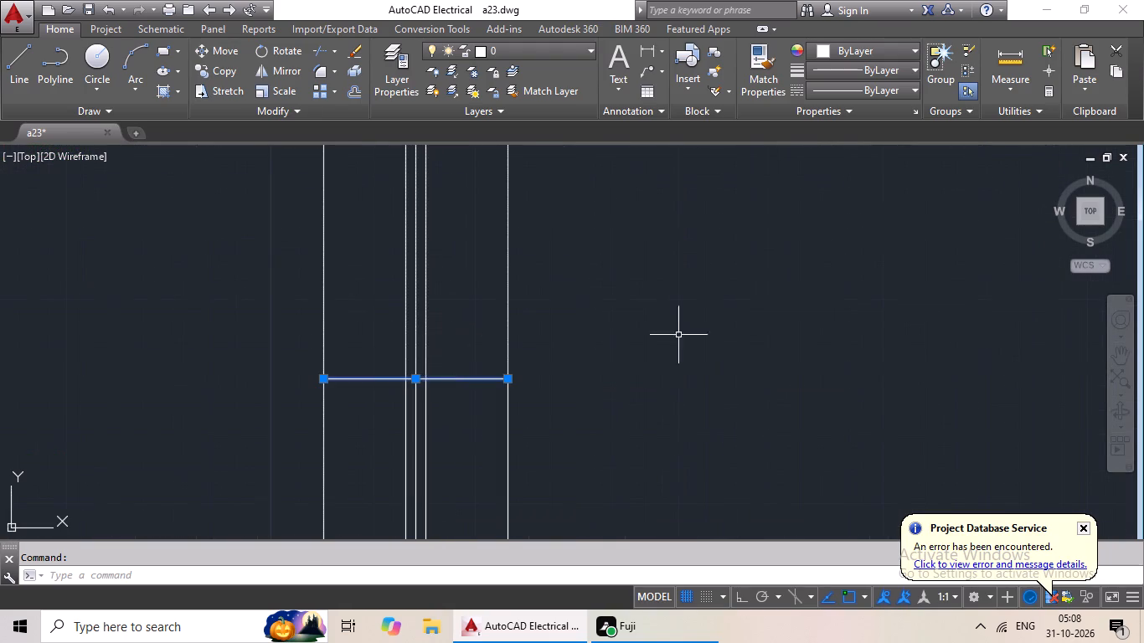
Add the vertical division lines of the left wing's two windows in the cross wall below the third-row halls to the selection.
scroll(692, 326, "down", 3)
middle_click_drag(699, 358, 418, 131)
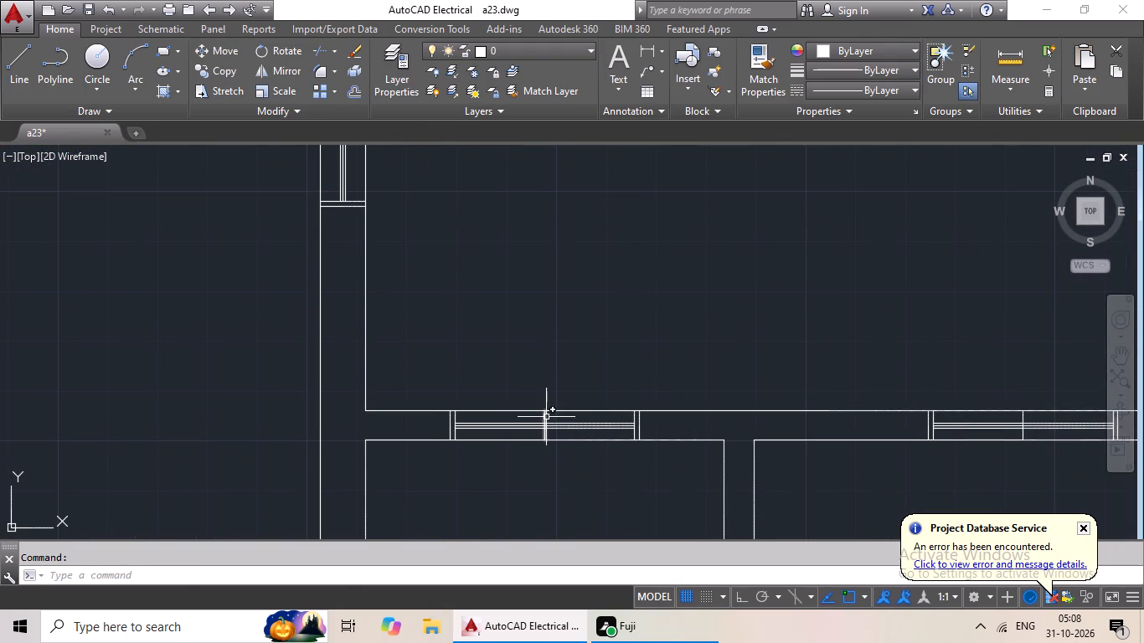
left_click(541, 417)
left_click_drag(616, 352, 605, 354)
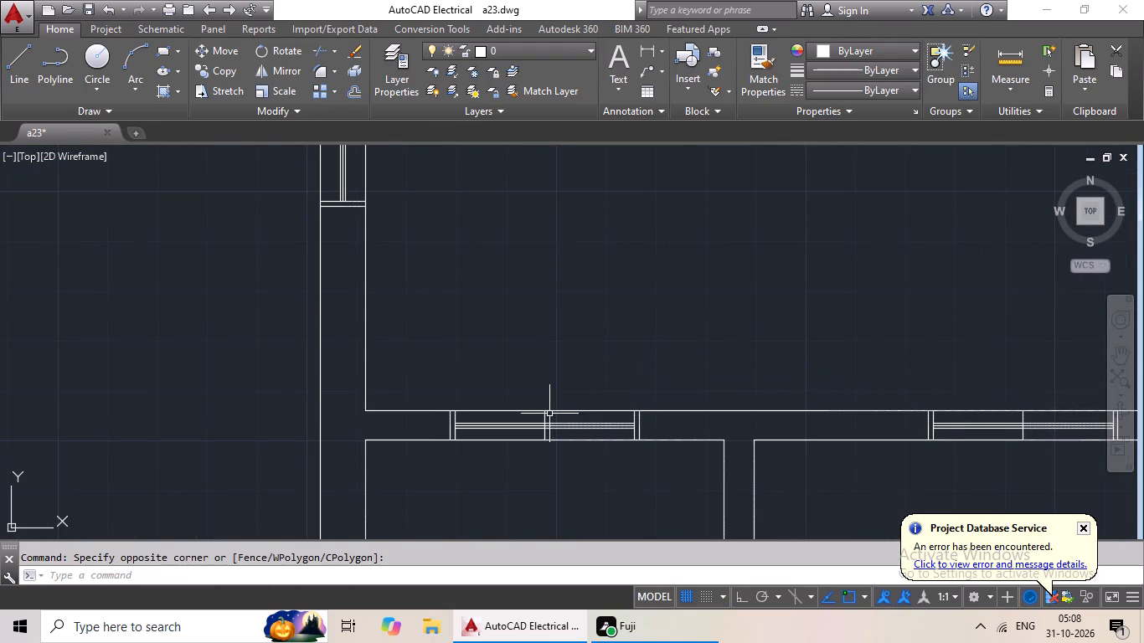
left_click(542, 415)
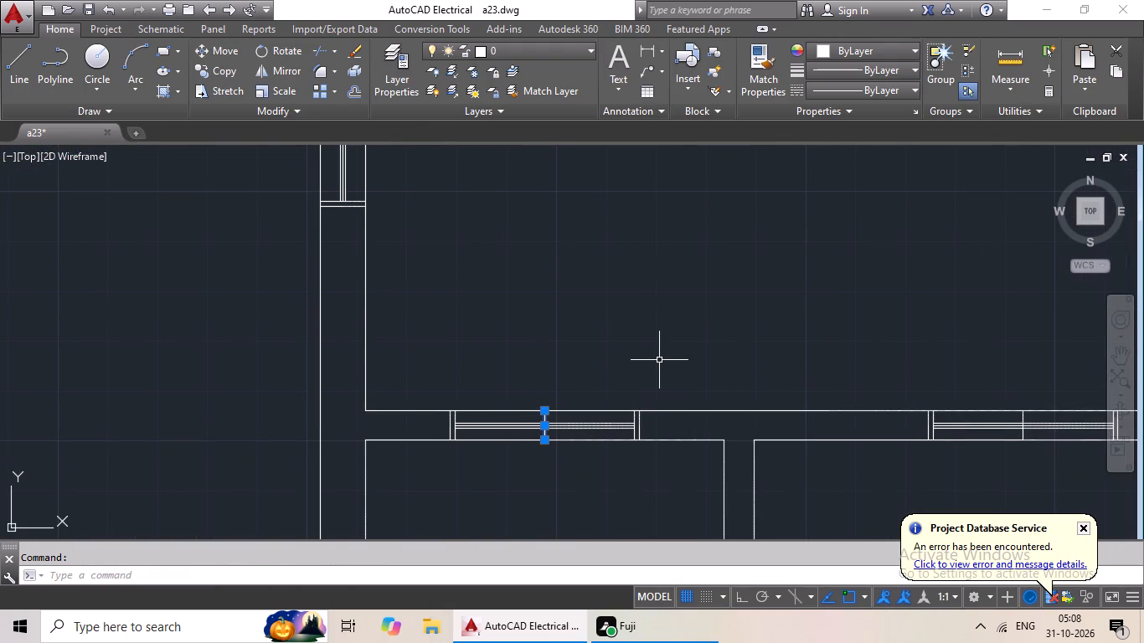
scroll(906, 515, "down", 2)
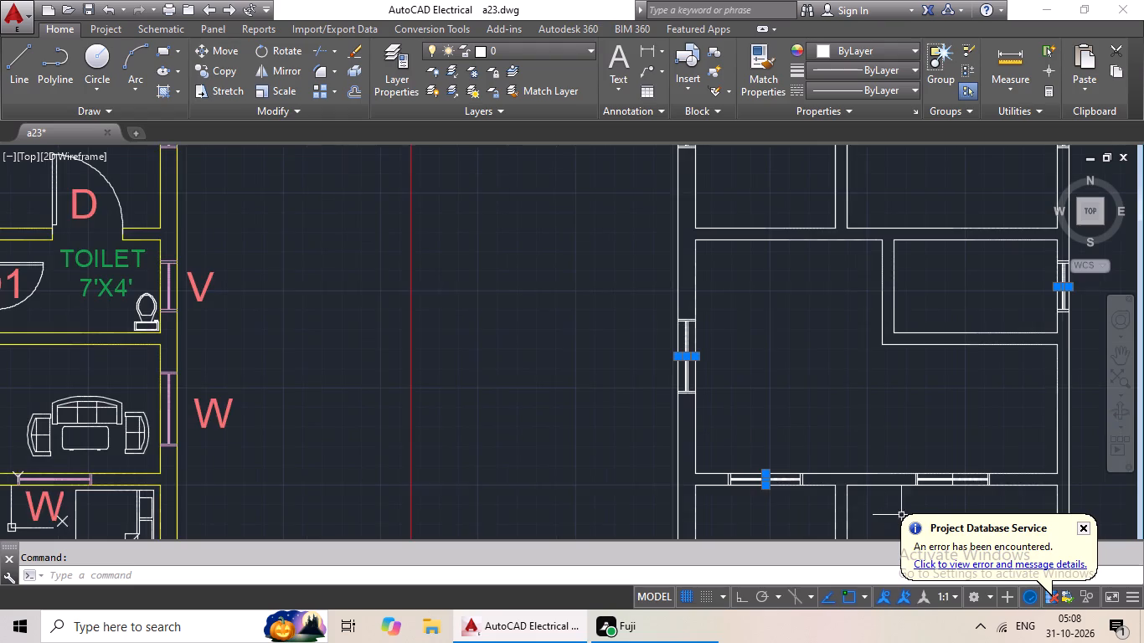
middle_click_drag(881, 491, 590, 385)
scroll(638, 383, "up", 3)
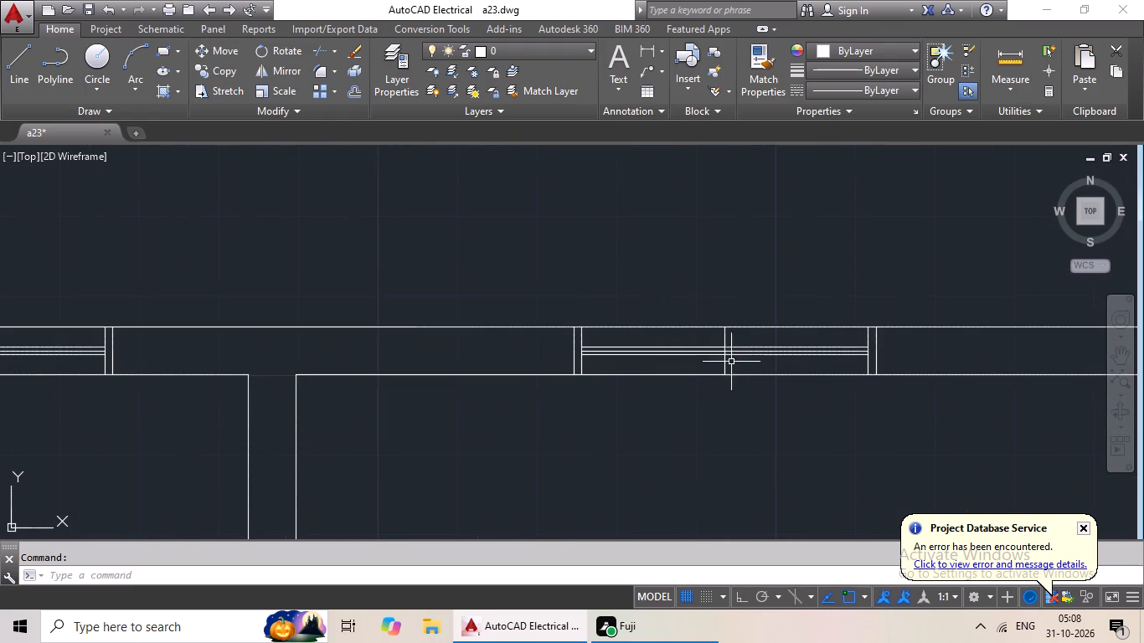
left_click(727, 363)
Add the vertical division lines of the right wing's two windows in the cross wall below the third-row hall to the selection.
scroll(788, 380, "down", 3)
middle_click_drag(788, 381, 503, 402)
scroll(825, 399, "up", 2)
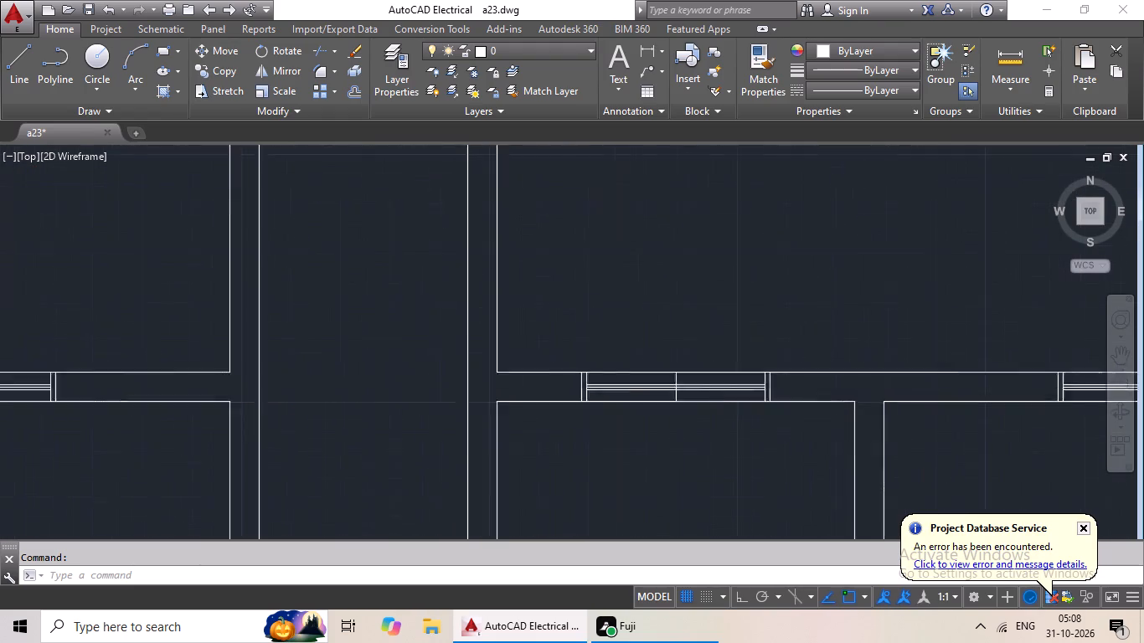
scroll(825, 399, "up", 2)
left_click(441, 392)
scroll(572, 405, "down", 1)
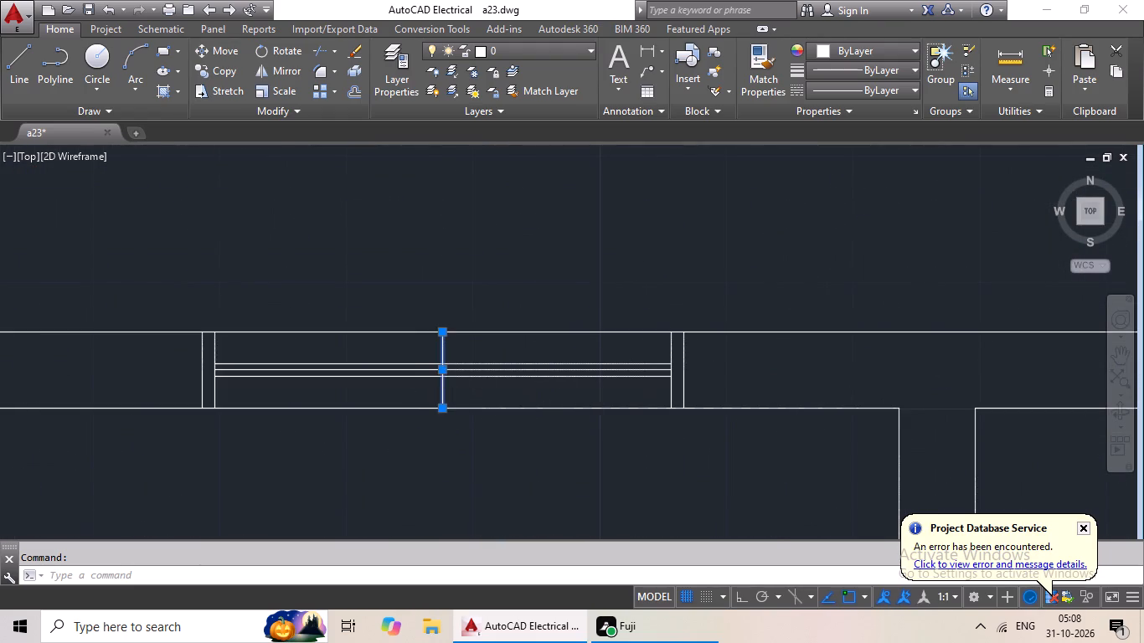
scroll(572, 405, "down", 2)
middle_click_drag(574, 405, 214, 408)
scroll(510, 416, "up", 5)
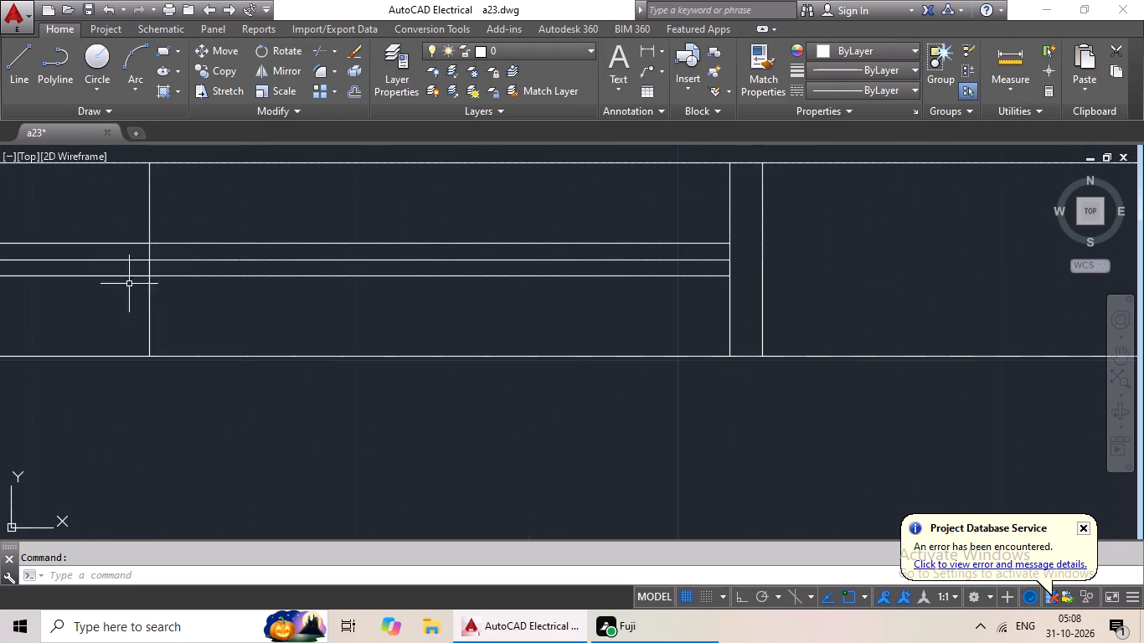
left_click(150, 300)
Add the centre division lines of the right wing's outer hall window and toilet ventilator in the third unit row to the selection.
scroll(252, 333, "down", 3)
middle_click_drag(264, 341, 206, 468)
middle_click_drag(494, 379, 426, 518)
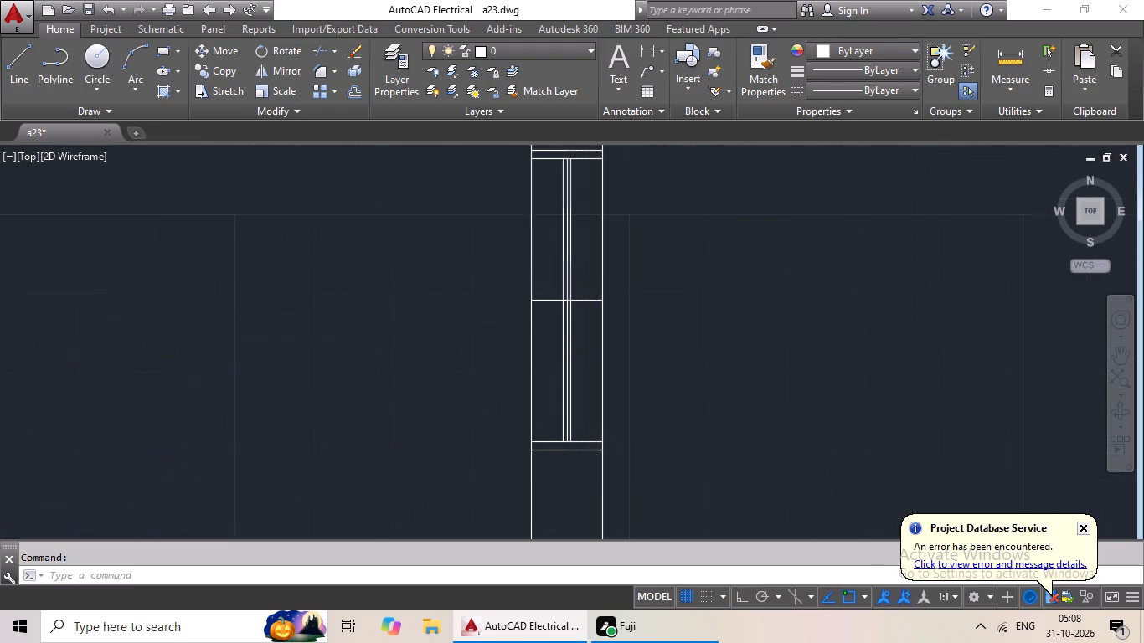
middle_click_drag(426, 518, 428, 519)
left_click(551, 301)
scroll(510, 320, "down", 2)
middle_click_drag(469, 332, 443, 470)
left_click(514, 258)
Add the centre division lines of the bottom unit row's upper side windows in the right wing's outer and corridor walls to the selection.
scroll(427, 323, "down", 2)
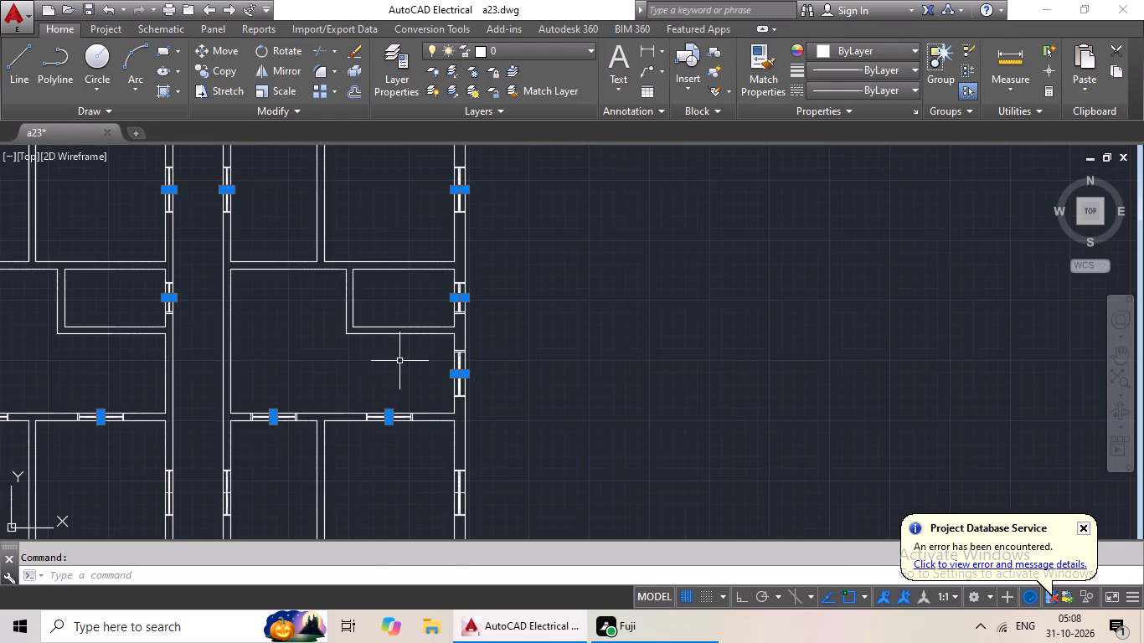
middle_click_drag(396, 368, 447, 243)
scroll(446, 315, "down", 3)
middle_click_drag(446, 329, 508, 224)
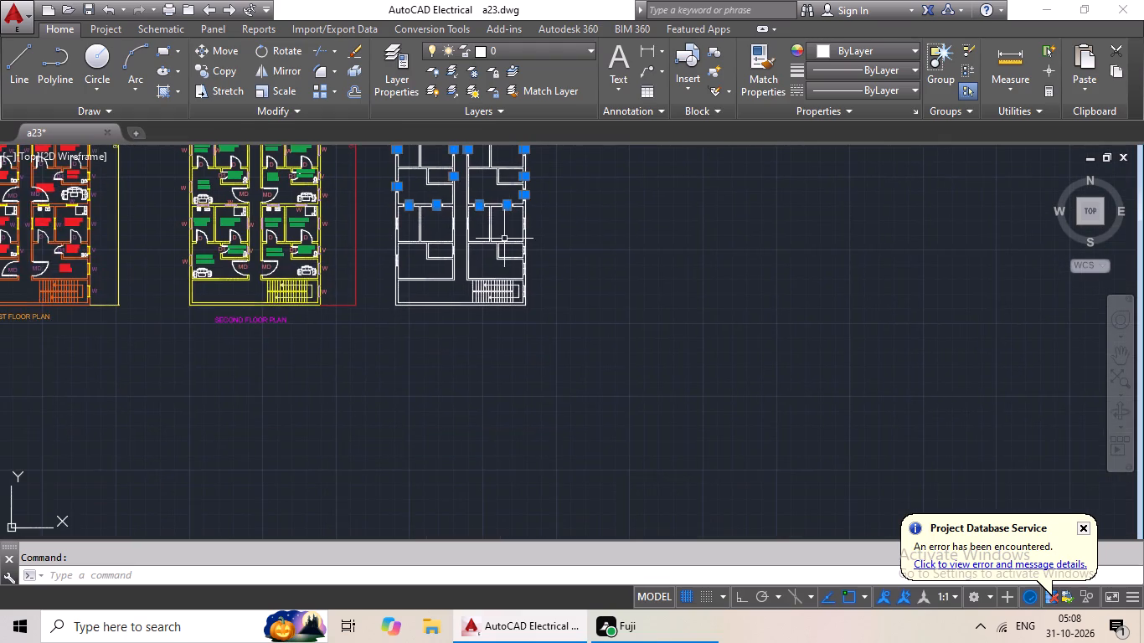
scroll(482, 255, "up", 2)
middle_click_drag(482, 255, 438, 390)
scroll(547, 310, "up", 4)
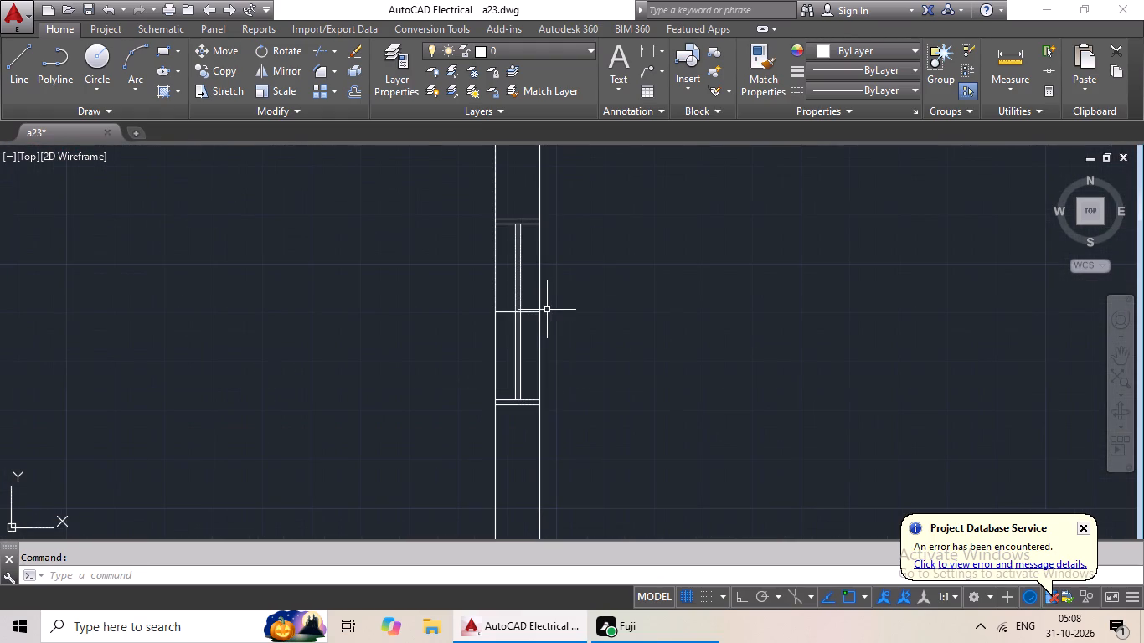
left_click(531, 313)
scroll(524, 336, "down", 2)
middle_click_drag(426, 363, 700, 345)
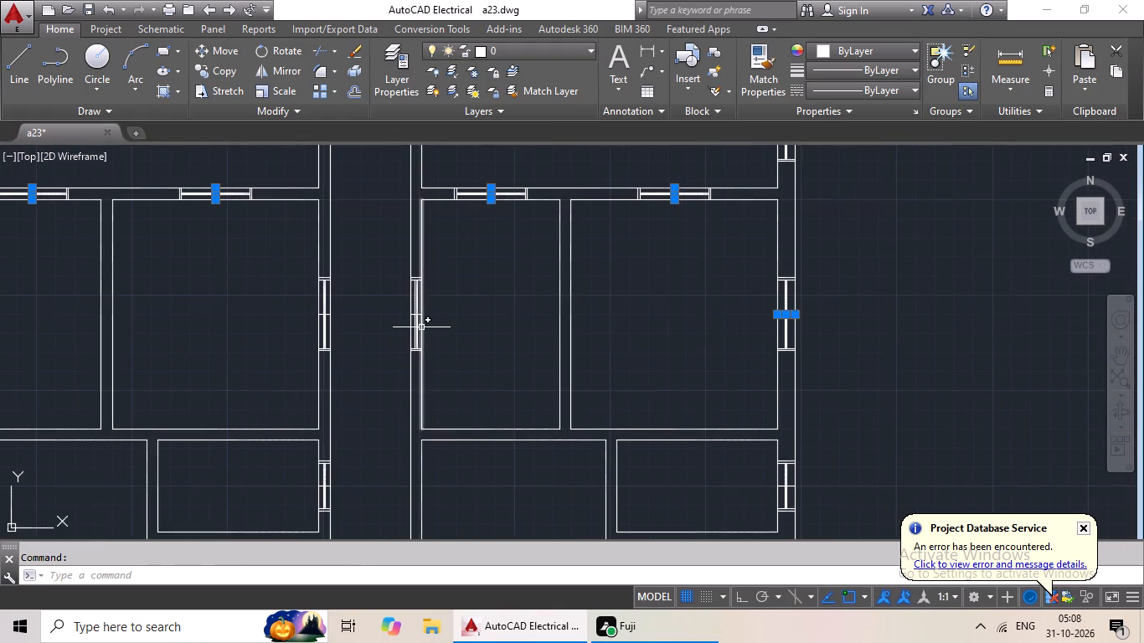
scroll(420, 327, "up", 5)
left_click(394, 202)
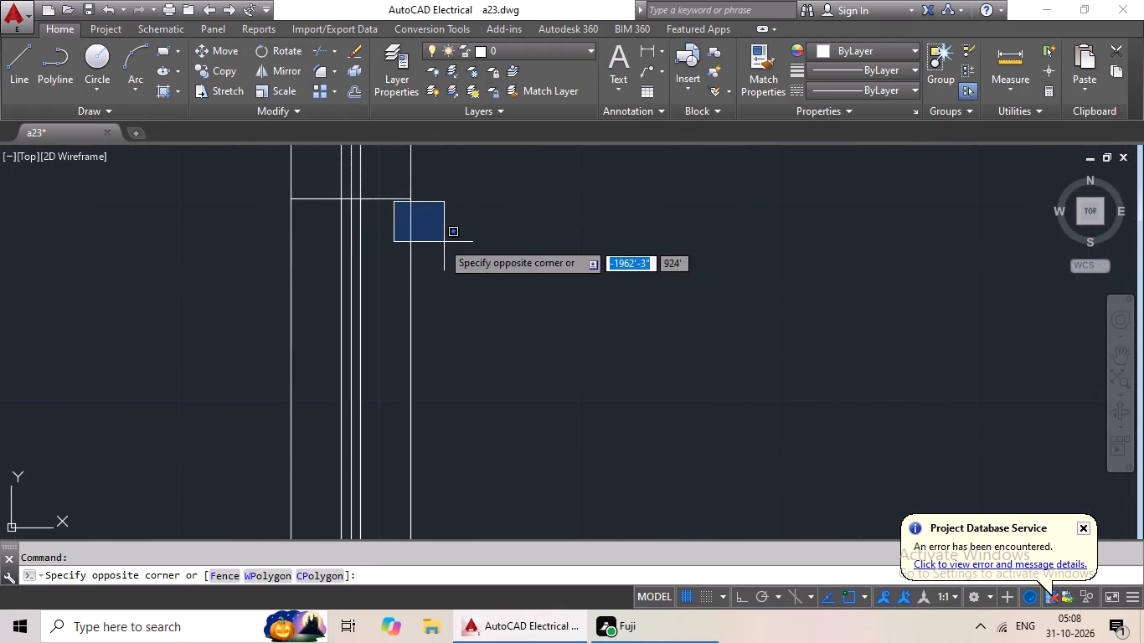
left_click(377, 193)
Add the centre division lines of the bottom unit row's upper side windows in the left wing's corridor and outer walls to the selection.
scroll(399, 224, "down", 3)
middle_click_drag(309, 263, 681, 317)
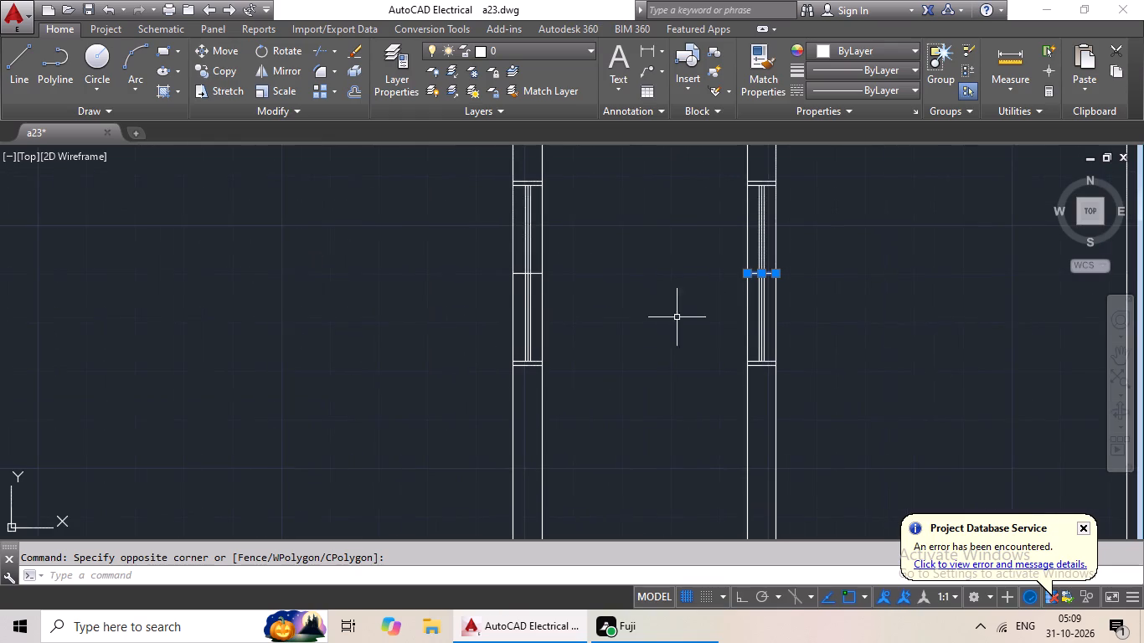
left_click(536, 275)
scroll(614, 286, "down", 2)
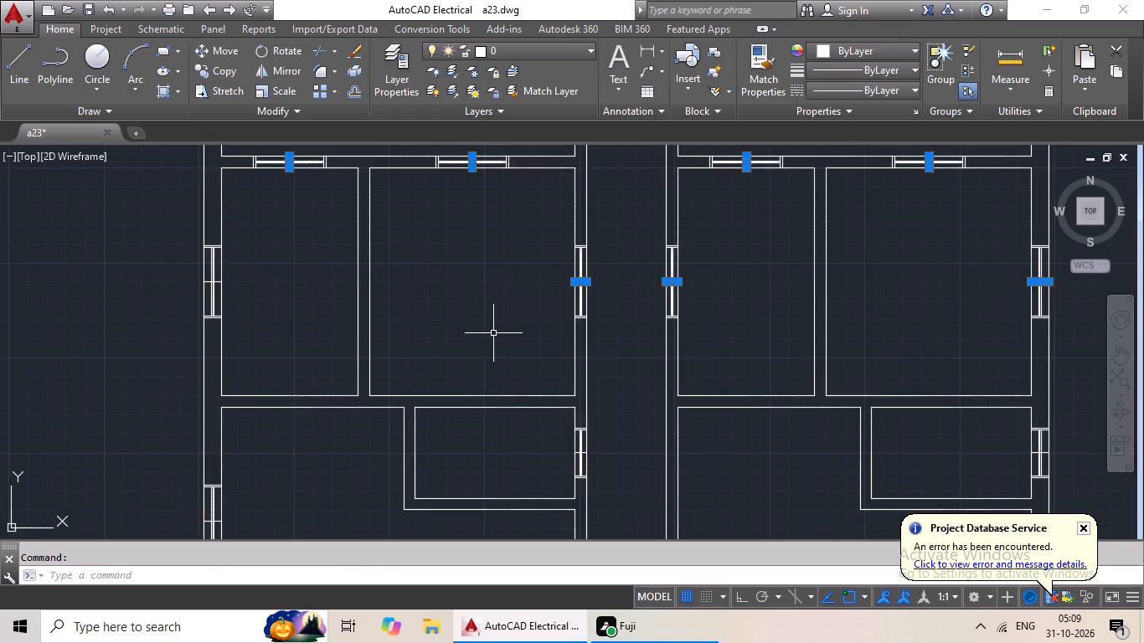
middle_click_drag(485, 333, 693, 290)
scroll(639, 312, "down", 1)
scroll(512, 265, "up", 4)
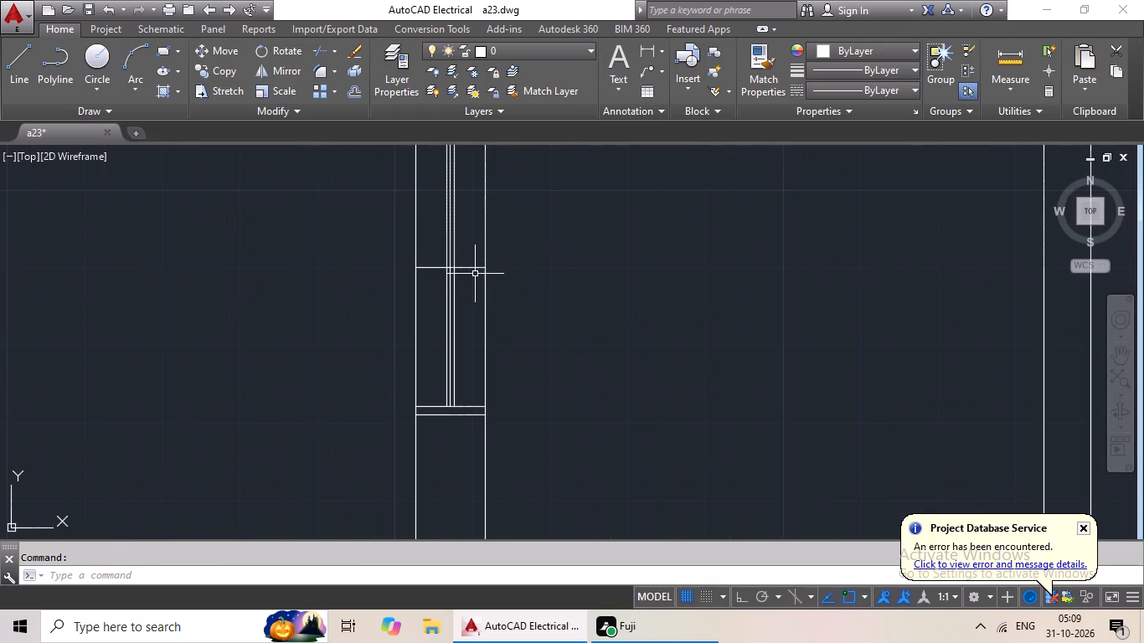
left_click(475, 267)
Add the centre division lines of both wings' toilet ventilators in the bottom unit row to the selection.
scroll(545, 262, "down", 2)
middle_click_drag(625, 329, 650, 219)
scroll(670, 213, "down", 3)
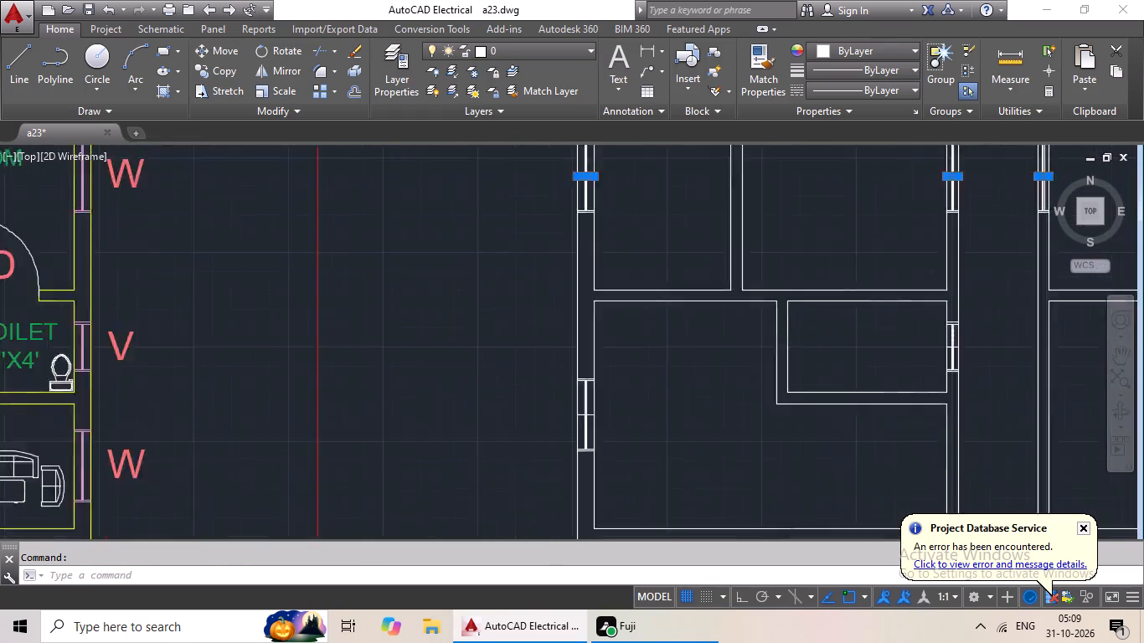
scroll(673, 230, "down", 1)
scroll(859, 269, "up", 6)
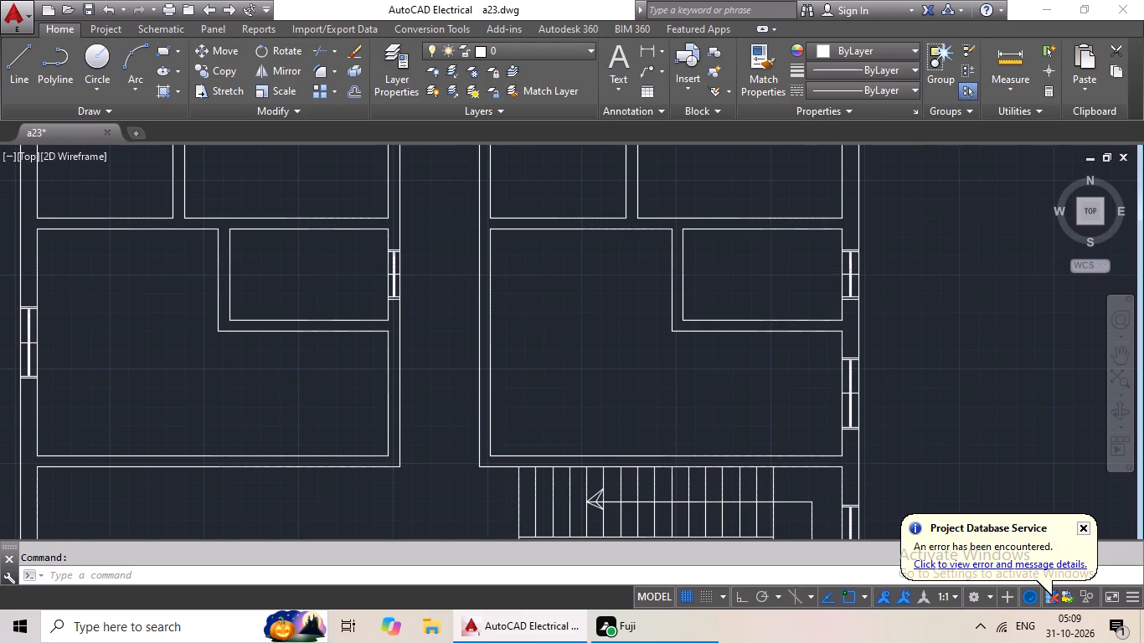
scroll(856, 268, "up", 2)
left_click(848, 311)
scroll(719, 345, "down", 4)
middle_click_drag(652, 358, 841, 314)
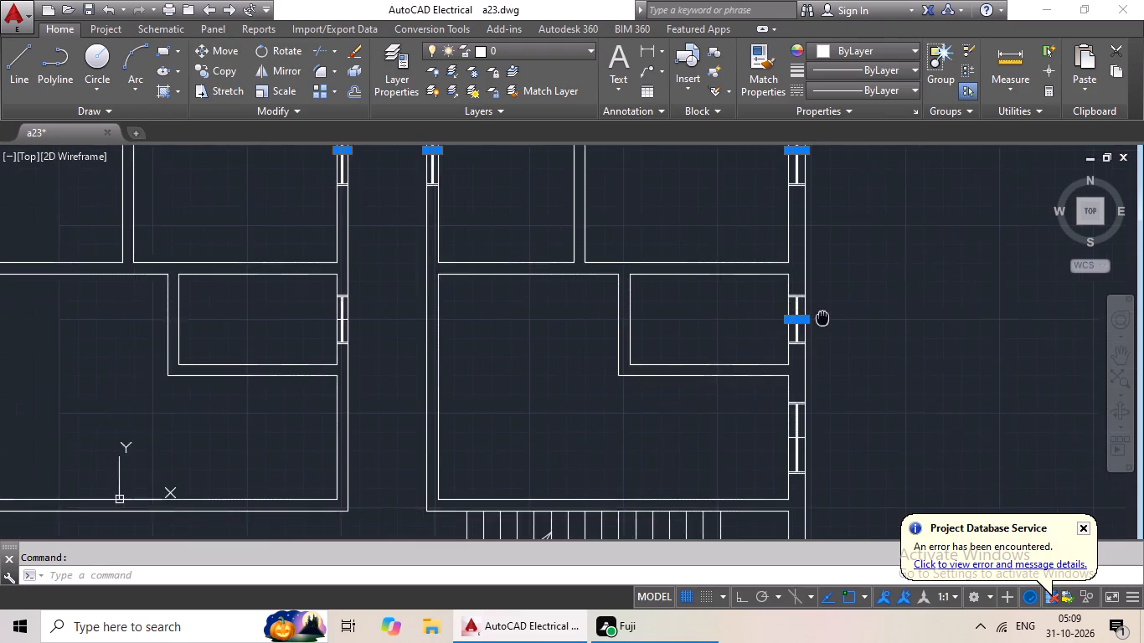
middle_click_drag(841, 314, 965, 306)
scroll(542, 295, "up", 5)
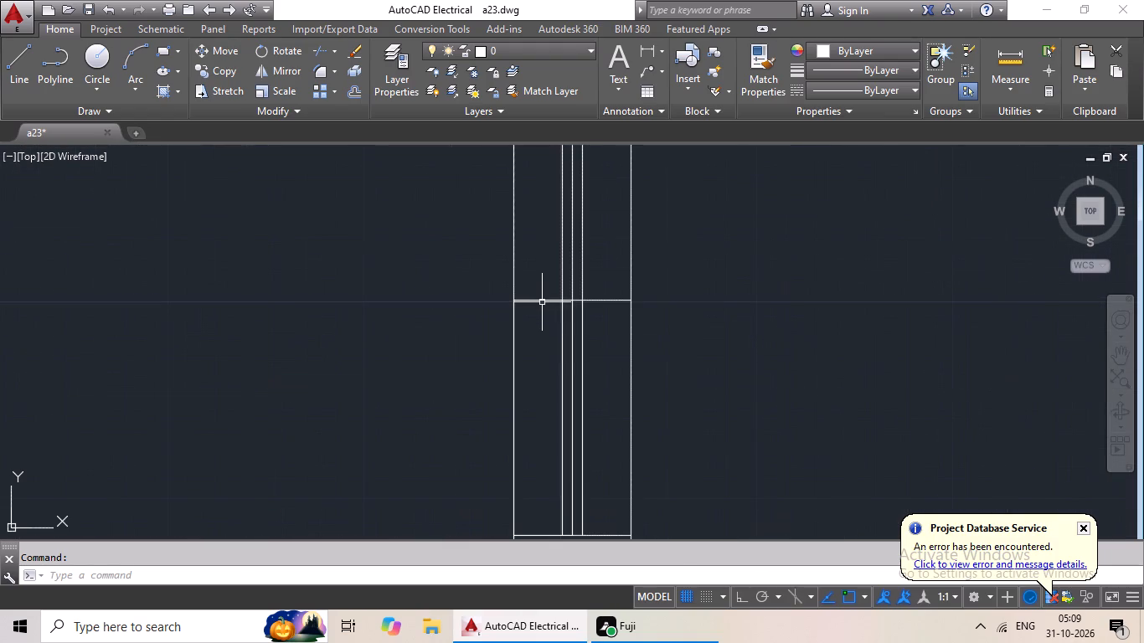
left_click(543, 301)
Add the centre division line of the bottom-row hall window in the left outer wall to the selection.
scroll(543, 301, "down", 3)
middle_click_drag(459, 321, 673, 277)
scroll(580, 310, "down", 1)
middle_click_drag(549, 330, 729, 299)
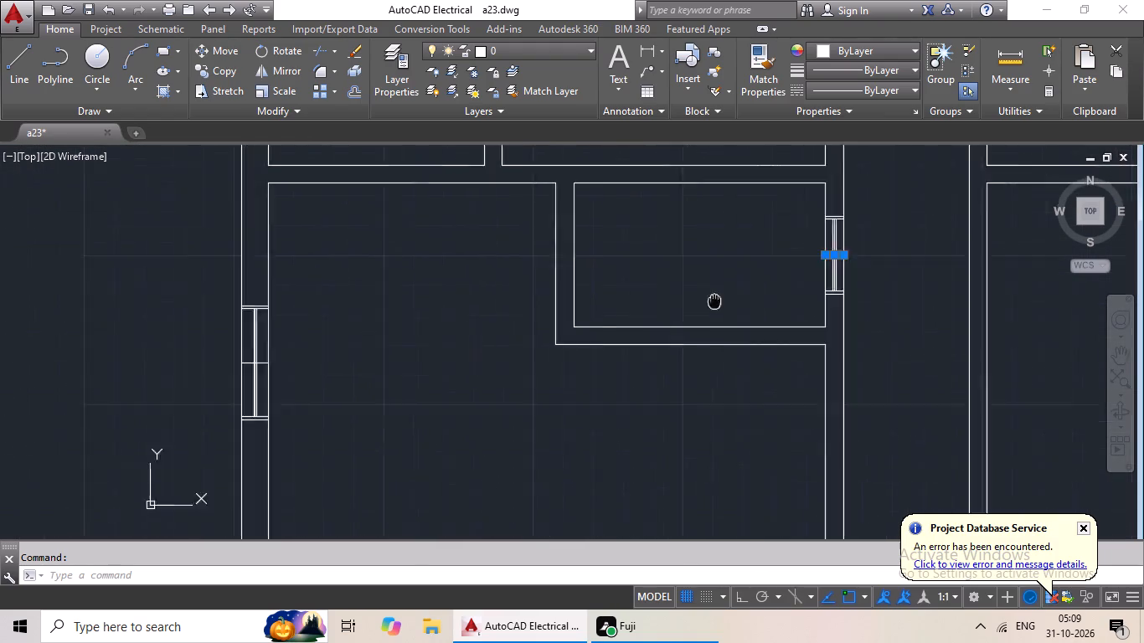
middle_click_drag(729, 299, 752, 296)
scroll(327, 365, "up", 4)
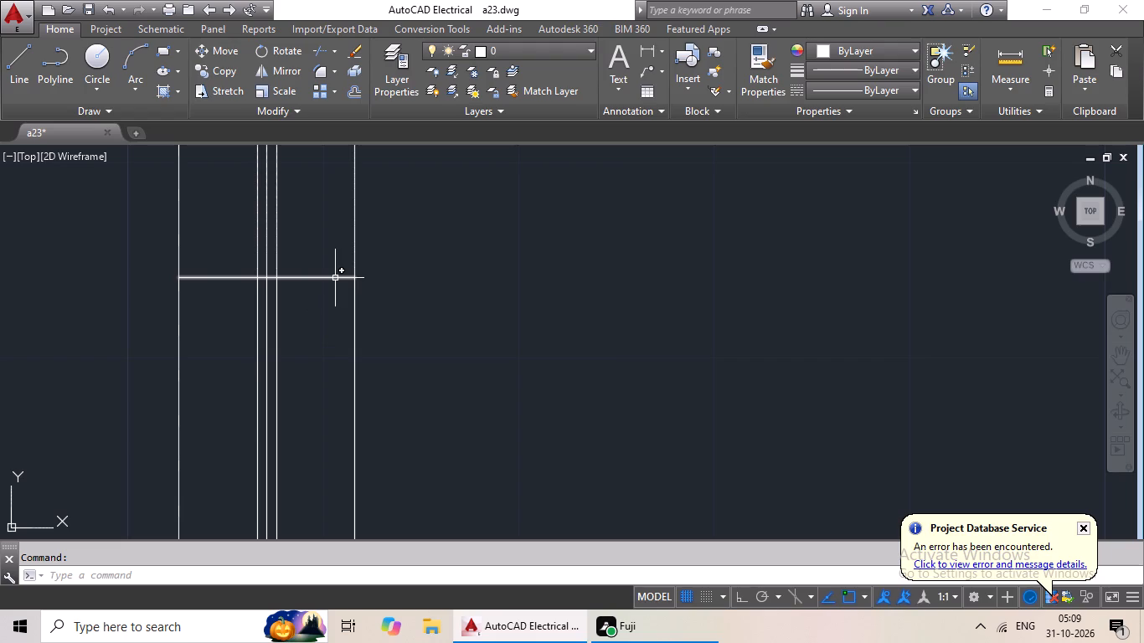
left_click(335, 277)
Add the centre division lines of the right wing's bottom-row hall window and the staircase window to the selection, and erase all selected lines.
scroll(620, 291, "down", 3)
middle_click_drag(657, 330, 683, 211)
scroll(710, 245, "down", 4)
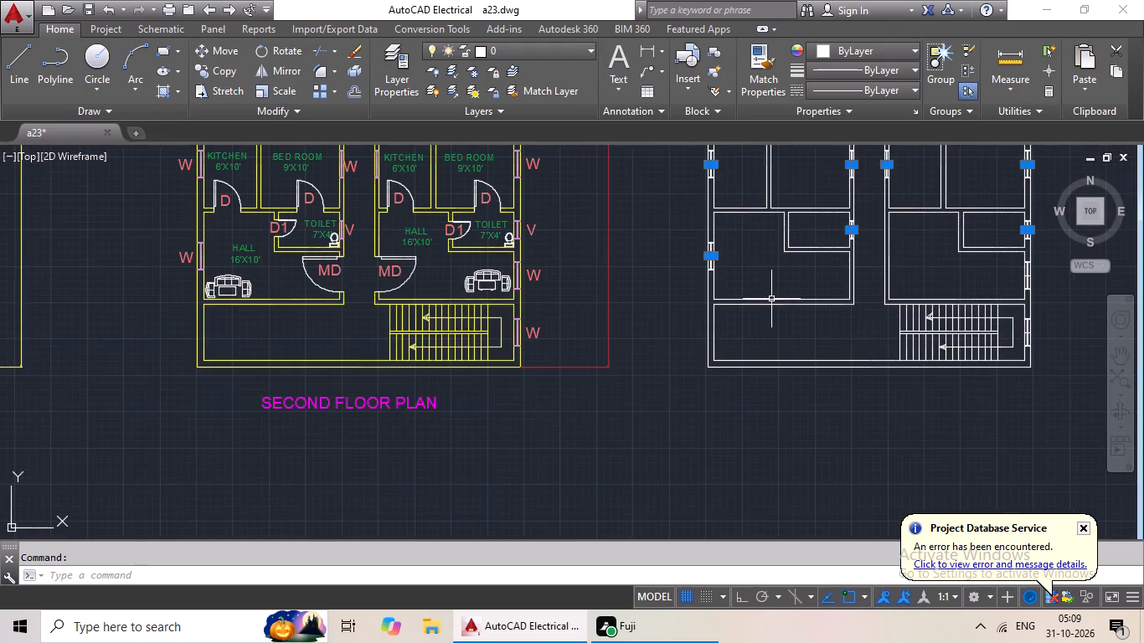
middle_click_drag(739, 316, 607, 368)
scroll(895, 338, "up", 5)
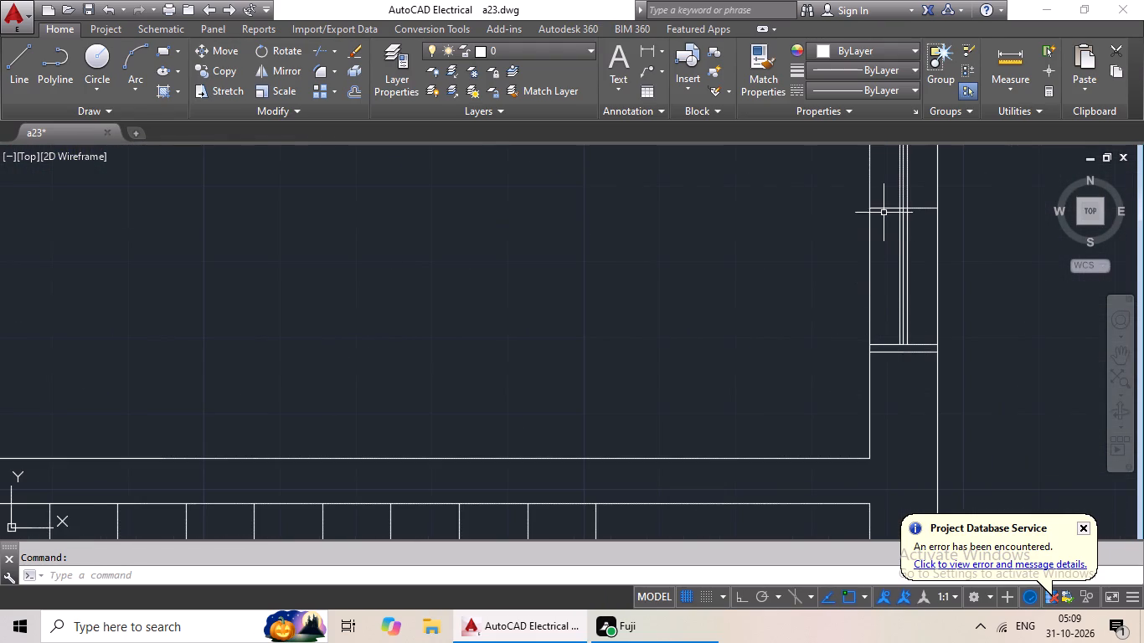
left_click(884, 209)
scroll(766, 275, "down", 2)
middle_click_drag(736, 276, 614, 163)
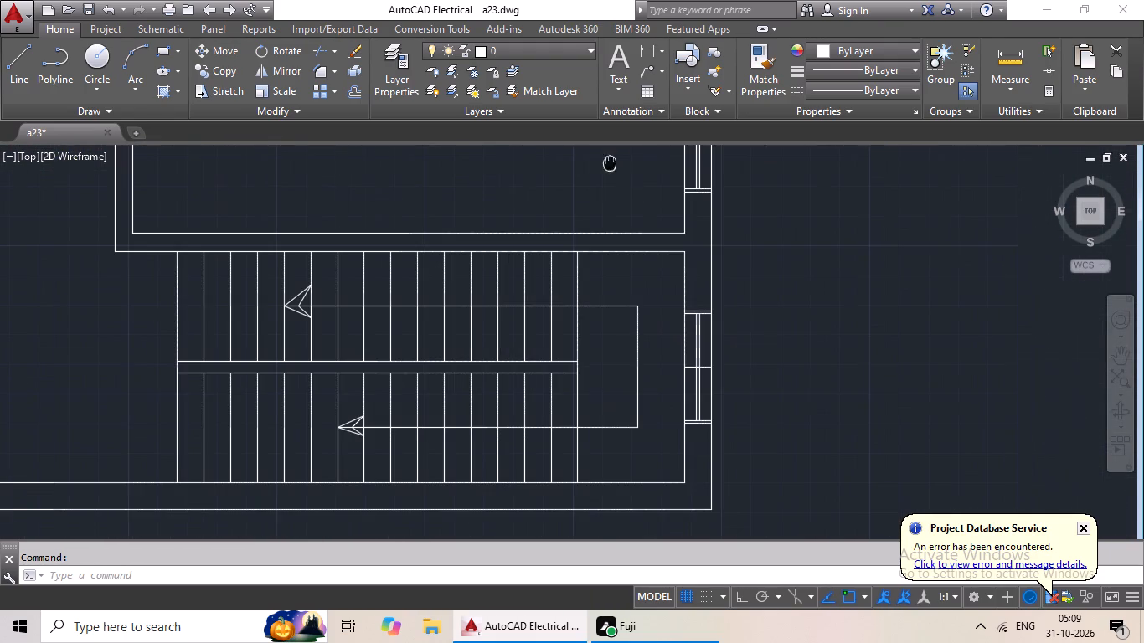
left_click(704, 370)
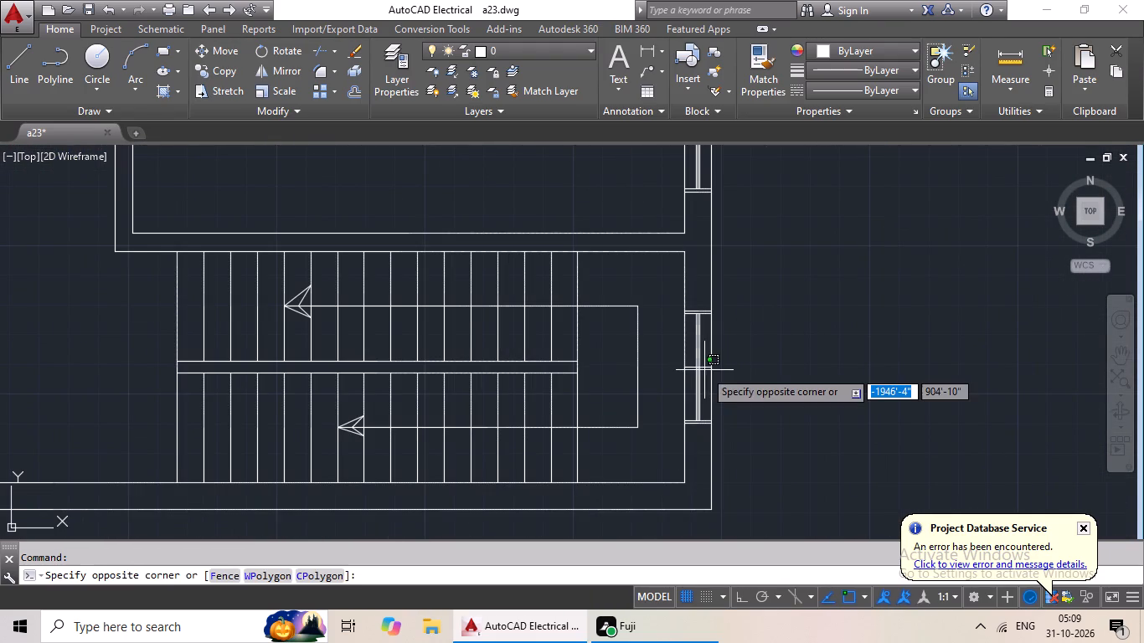
left_click(706, 362)
left_click(704, 368)
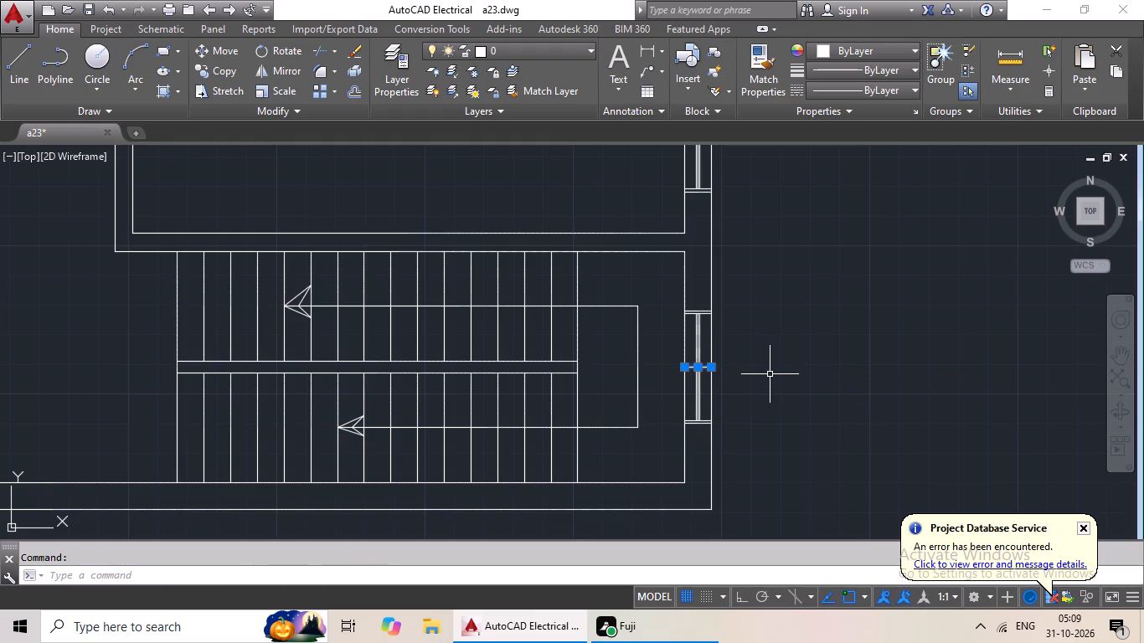
key("Delete")
Draw a jamb line across the wall between kitchen and hall in the third floor plan's top-row left unit, near the outer wall.
scroll(793, 370, "down", 4)
middle_click_drag(811, 364, 725, 450)
scroll(652, 427, "down", 1)
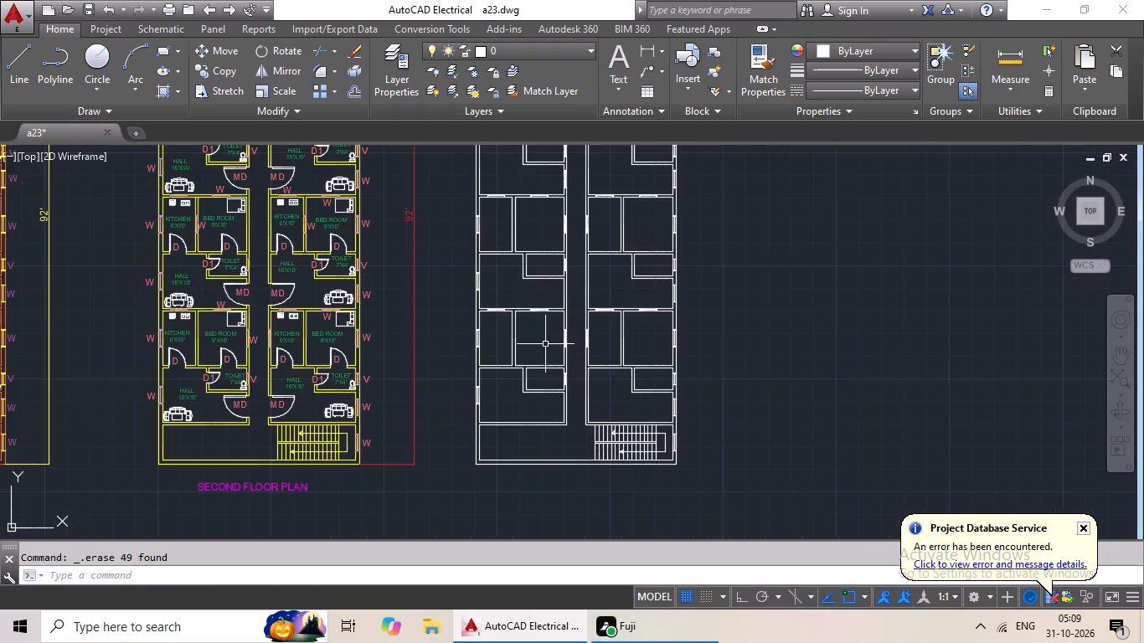
middle_click_drag(544, 317, 492, 403)
middle_click_drag(511, 337, 477, 417)
middle_click_drag(460, 244, 432, 397)
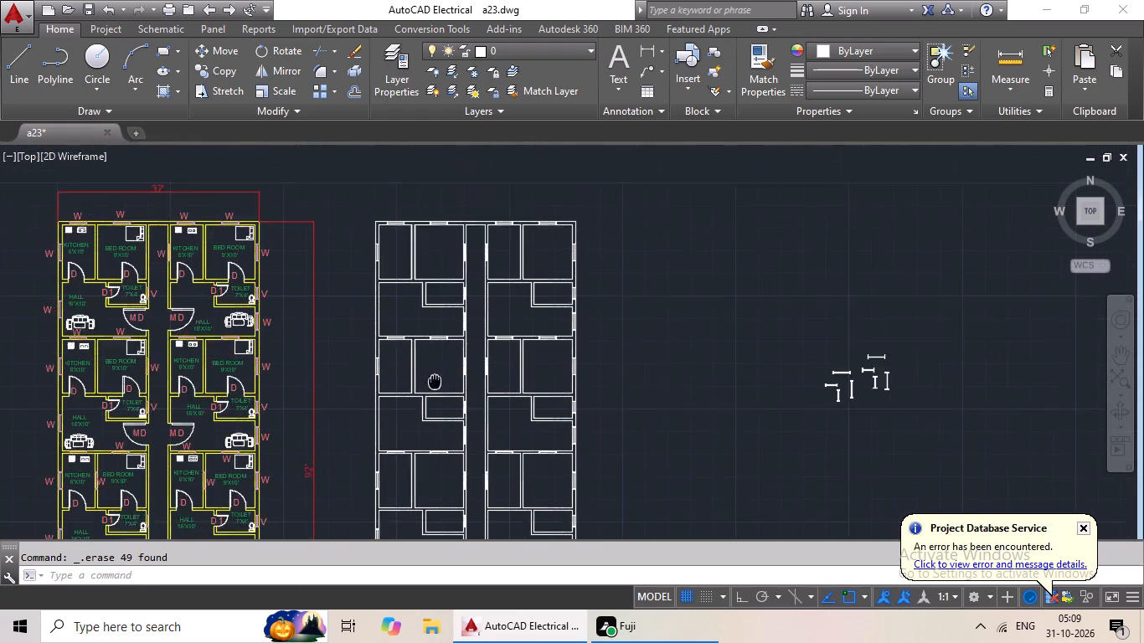
middle_click_drag(432, 397, 430, 405)
left_click_drag(13, 73, 21, 89)
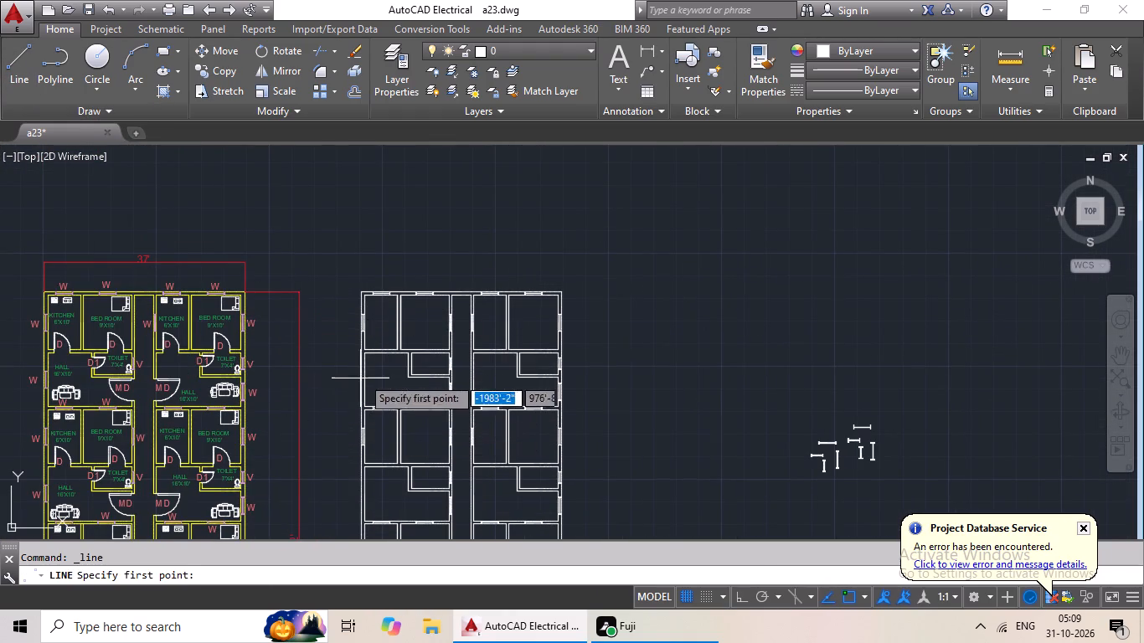
scroll(380, 356, "up", 5)
left_click(301, 329)
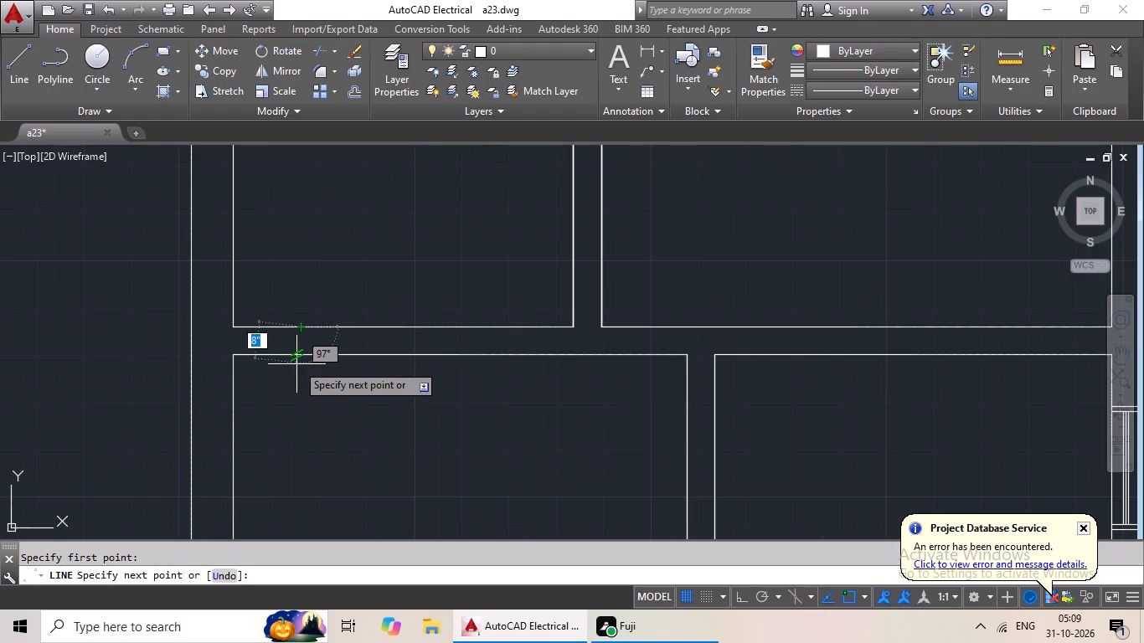
left_click(300, 352)
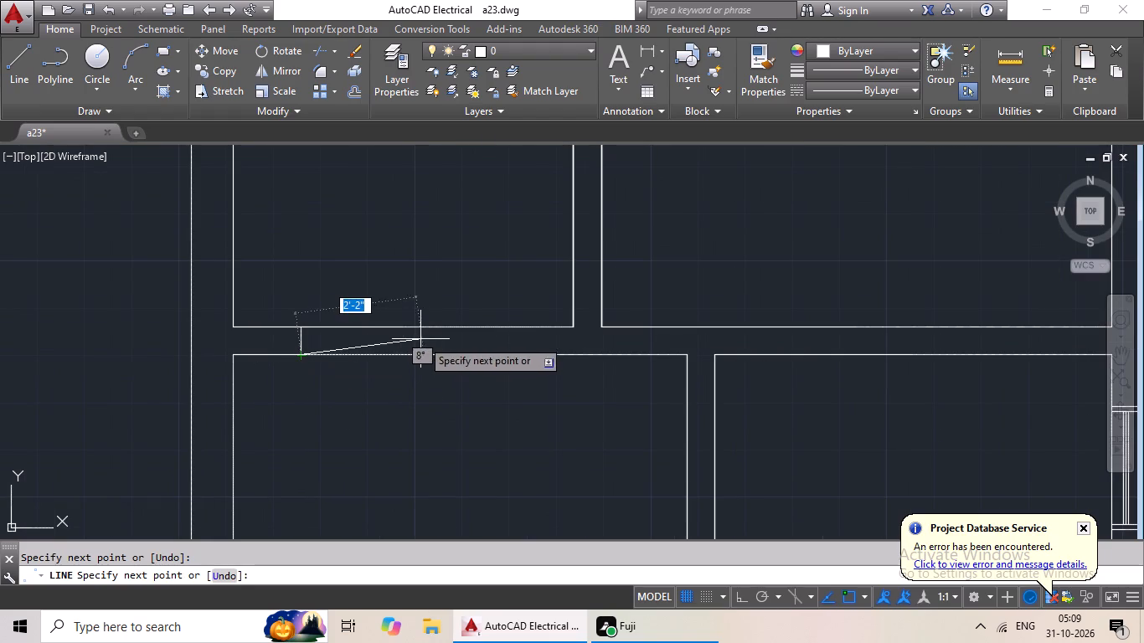
key("Escape")
Turn on Ortho mode and offset the kitchen jamb line 3' toward the bedroom side to mark the door opening.
left_click(740, 594)
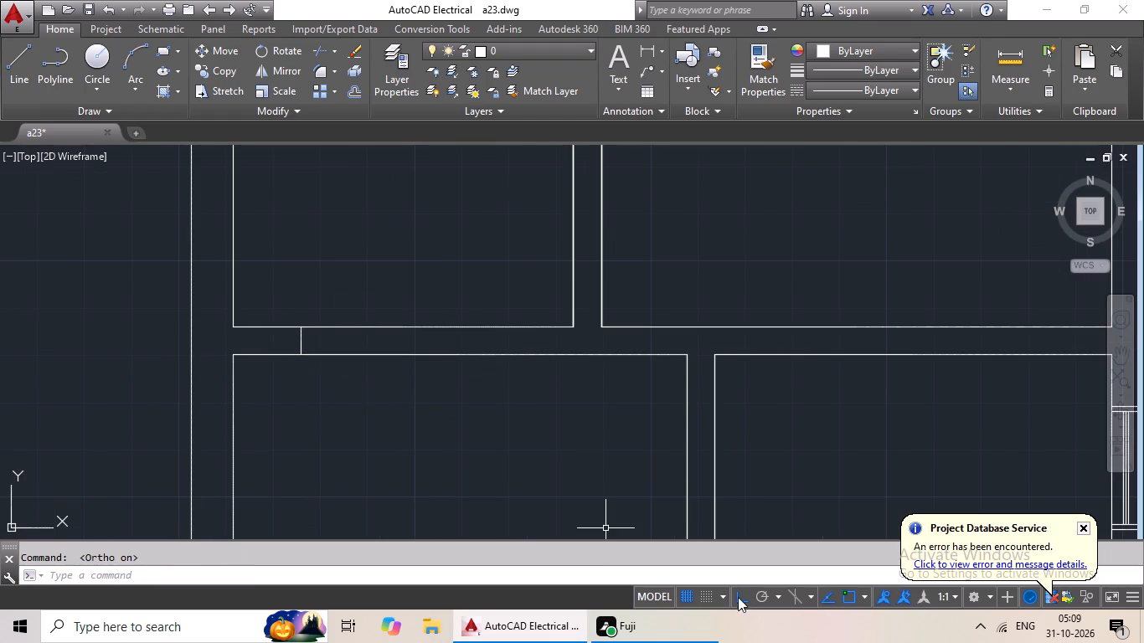
key("o")
key("Return")
type("3'")
key("Return")
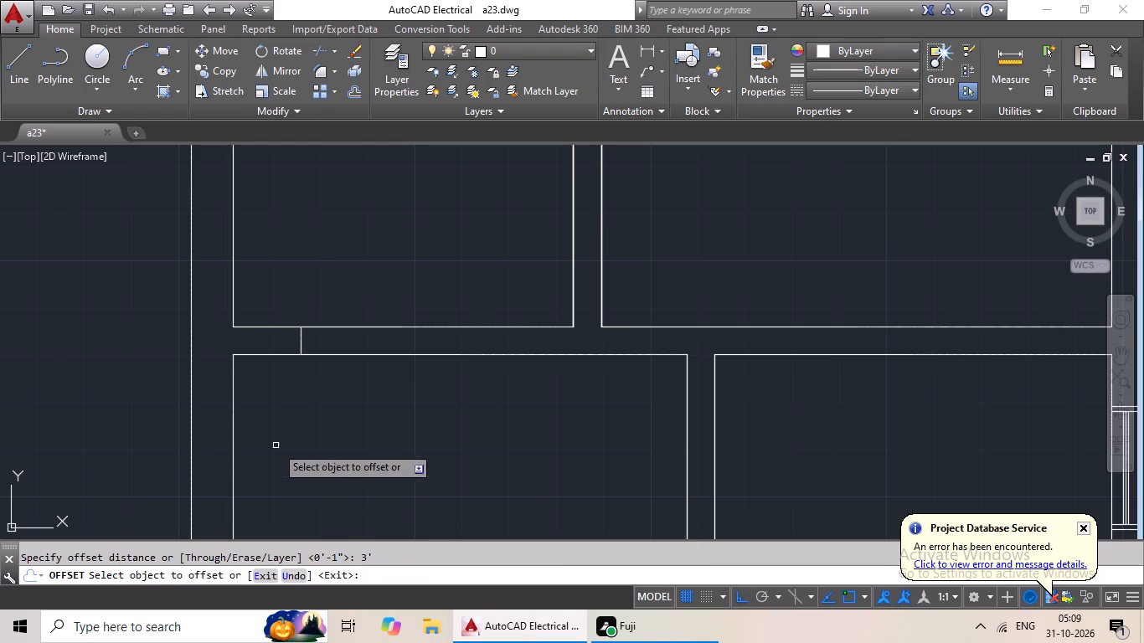
left_click_drag(301, 343, 314, 345)
left_click(339, 347)
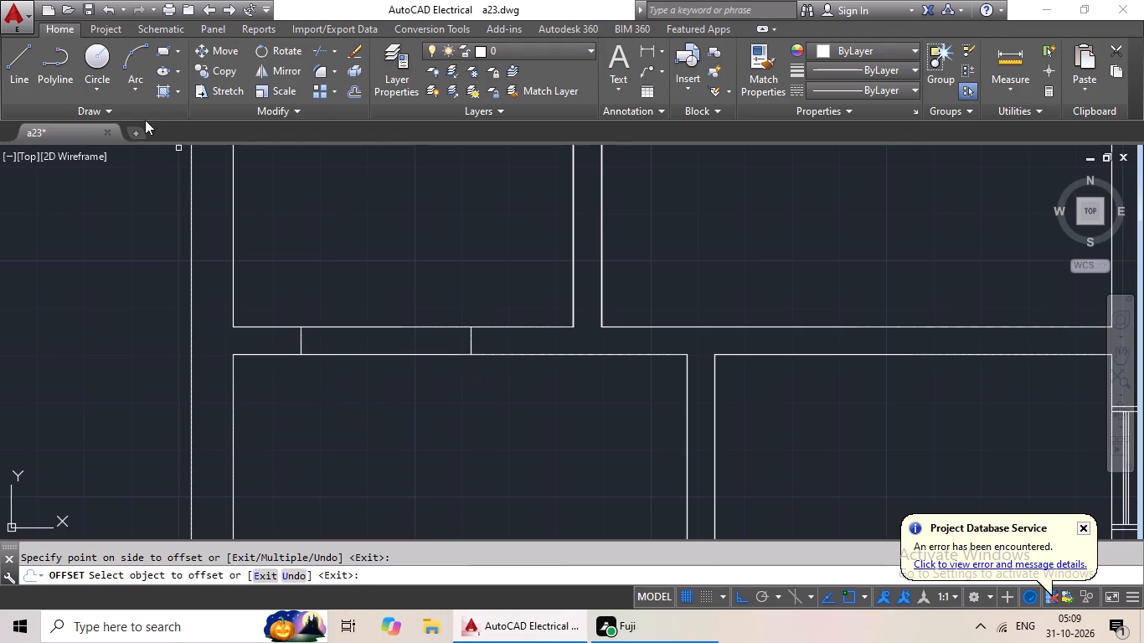
Mark the left unit's bedroom door opening with a jamb line across the wall above the toilet, offset 3' toward the kitchen.
left_click(26, 64)
scroll(565, 285, "down", 2)
middle_click_drag(690, 283, 573, 306)
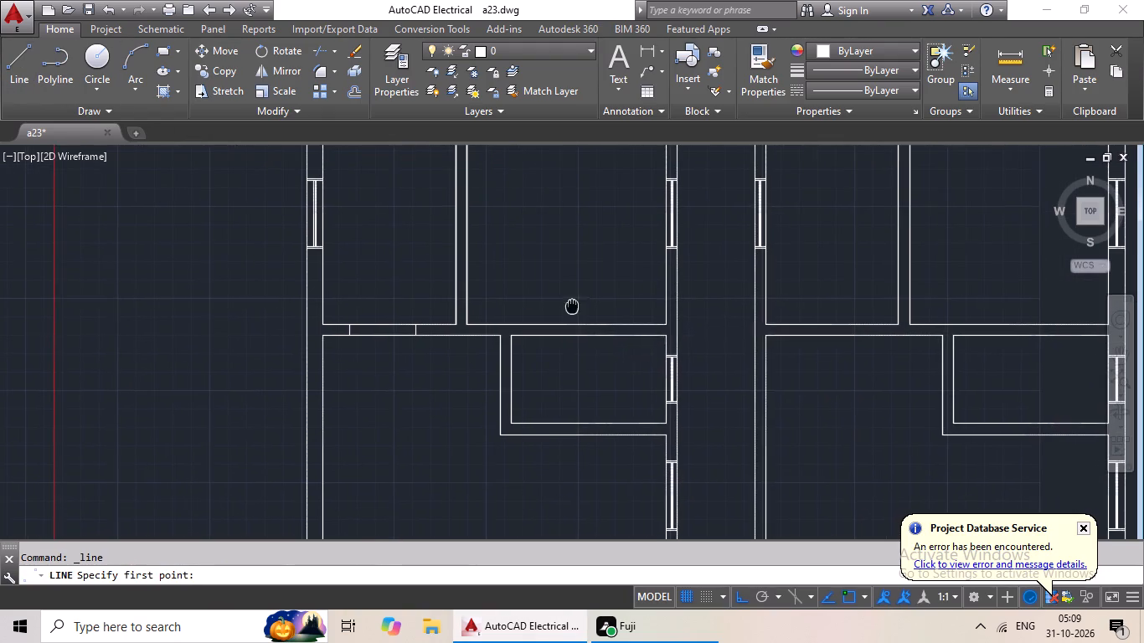
middle_click_drag(560, 344, 524, 348)
scroll(530, 334, "up", 2)
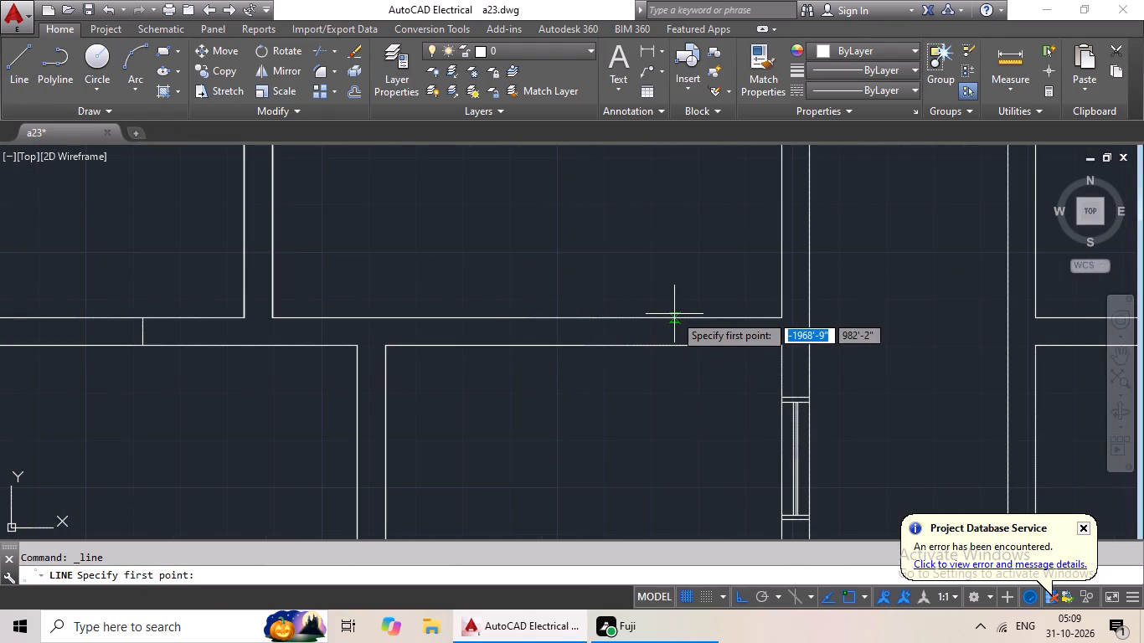
left_click(677, 318)
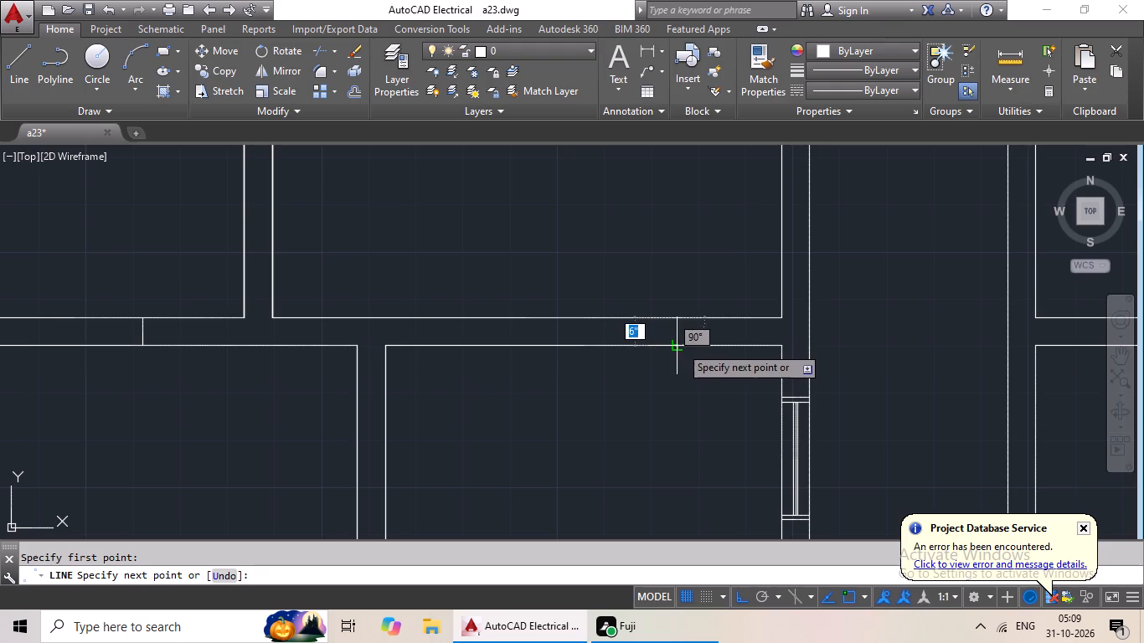
left_click_drag(679, 345, 688, 321)
key("Escape")
key("o")
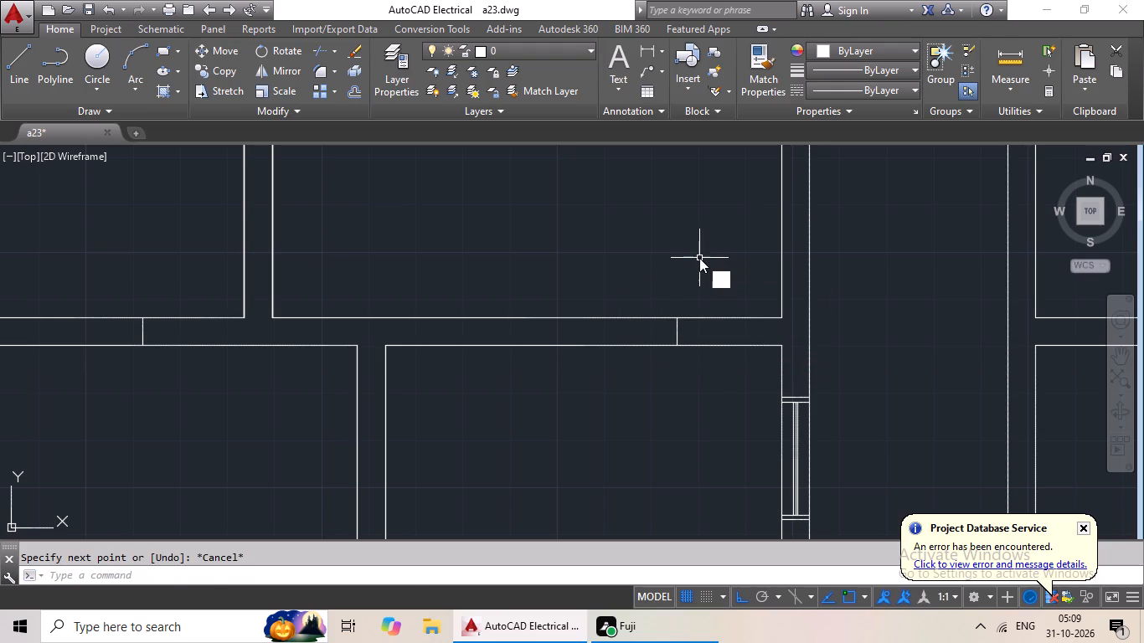
key("Return")
type("3'")
key("Return")
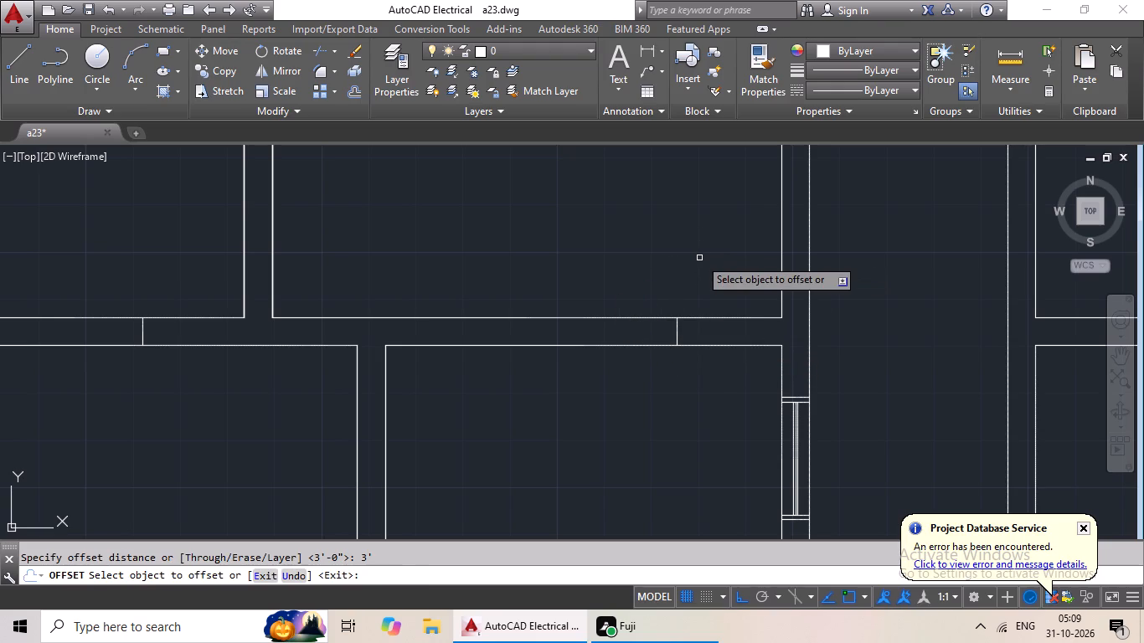
left_click_drag(677, 329, 639, 340)
left_click(614, 344)
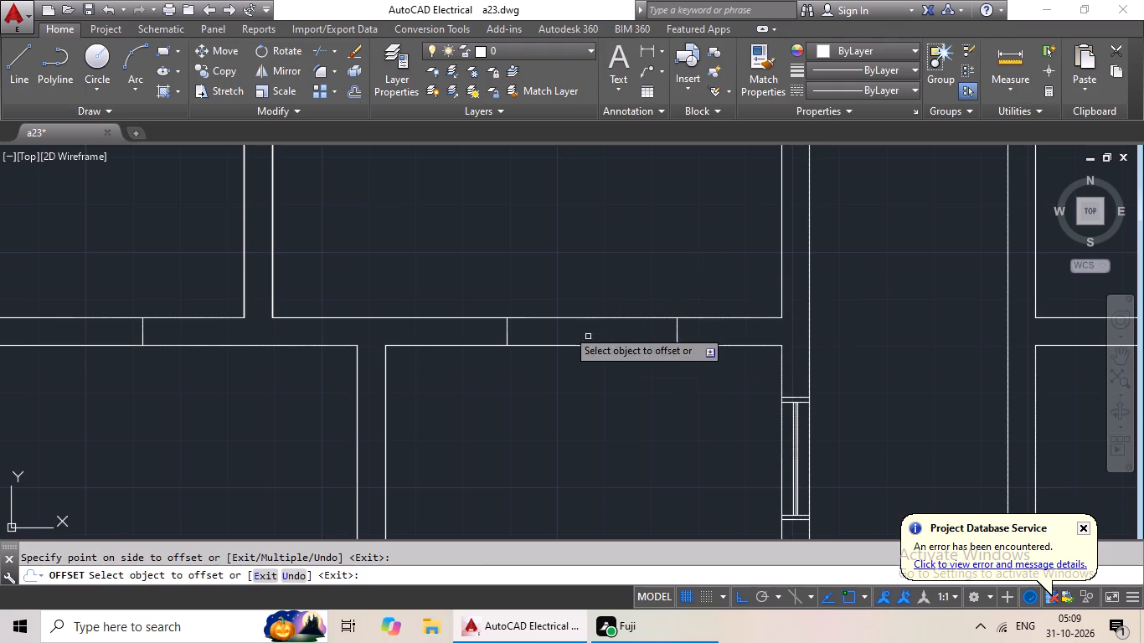
Mark the left unit's toilet door opening with a jamb line across the toilet's hall-side wall, offset 2' downward.
left_click(17, 71)
middle_click_drag(482, 447, 514, 286)
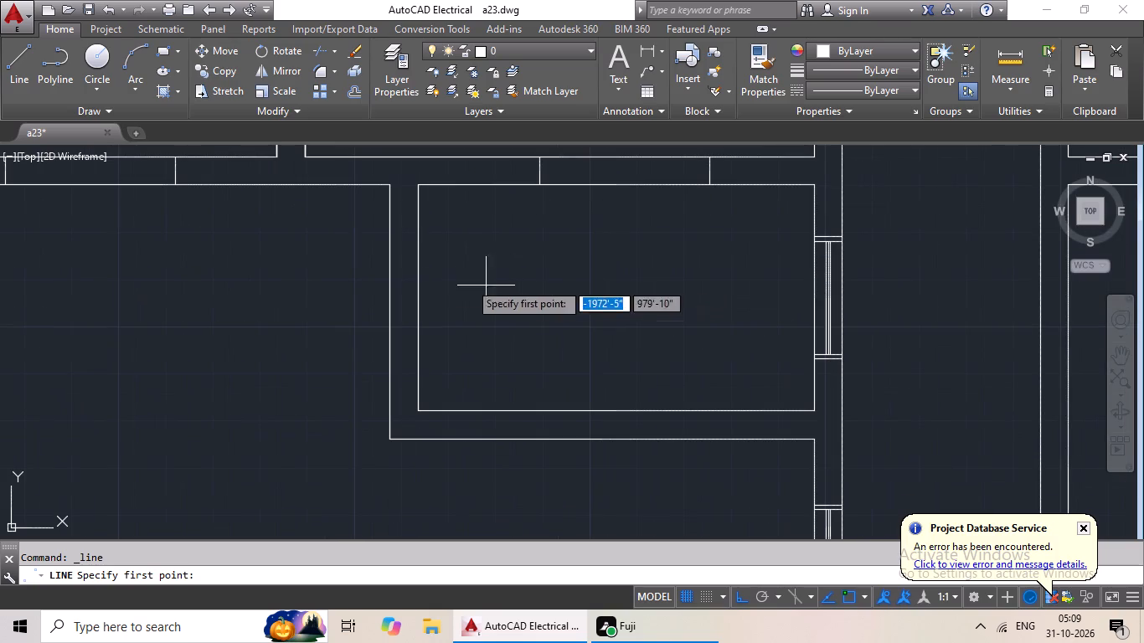
left_click(390, 235)
left_click_drag(419, 237, 435, 236)
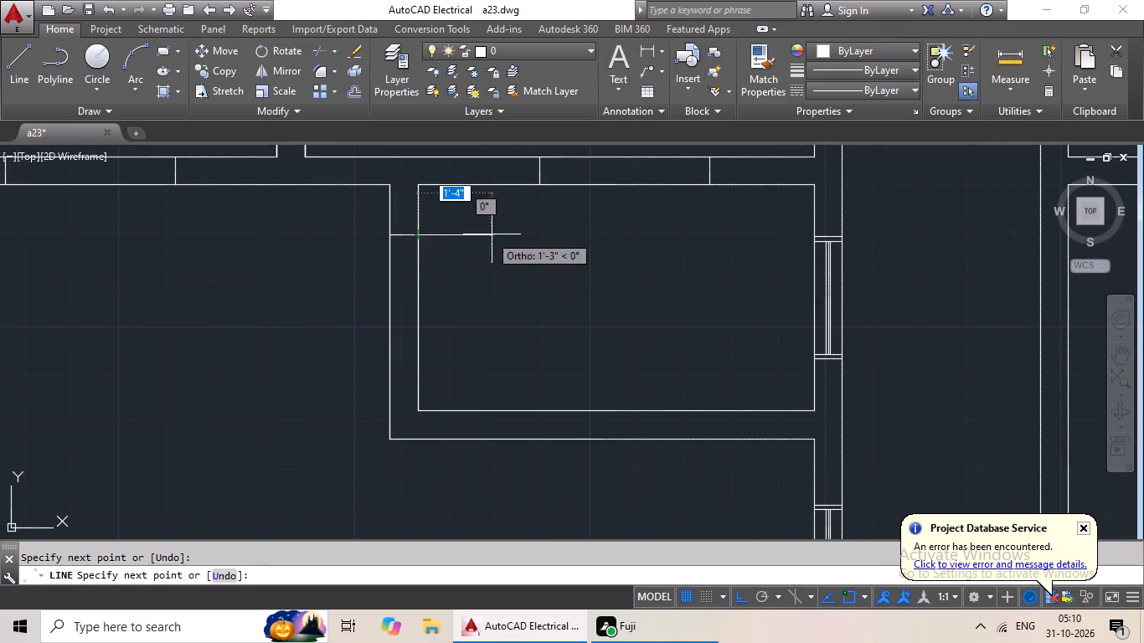
key("Escape")
key("o")
key("Return")
type("2'")
key("Return")
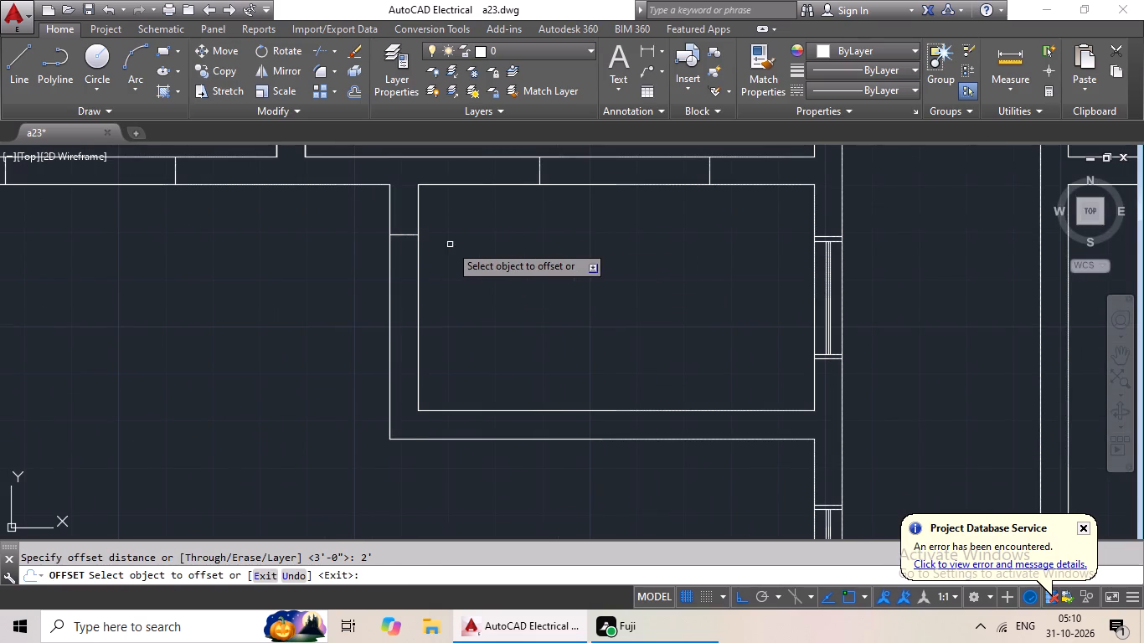
left_click_drag(411, 234, 410, 254)
left_click(409, 272)
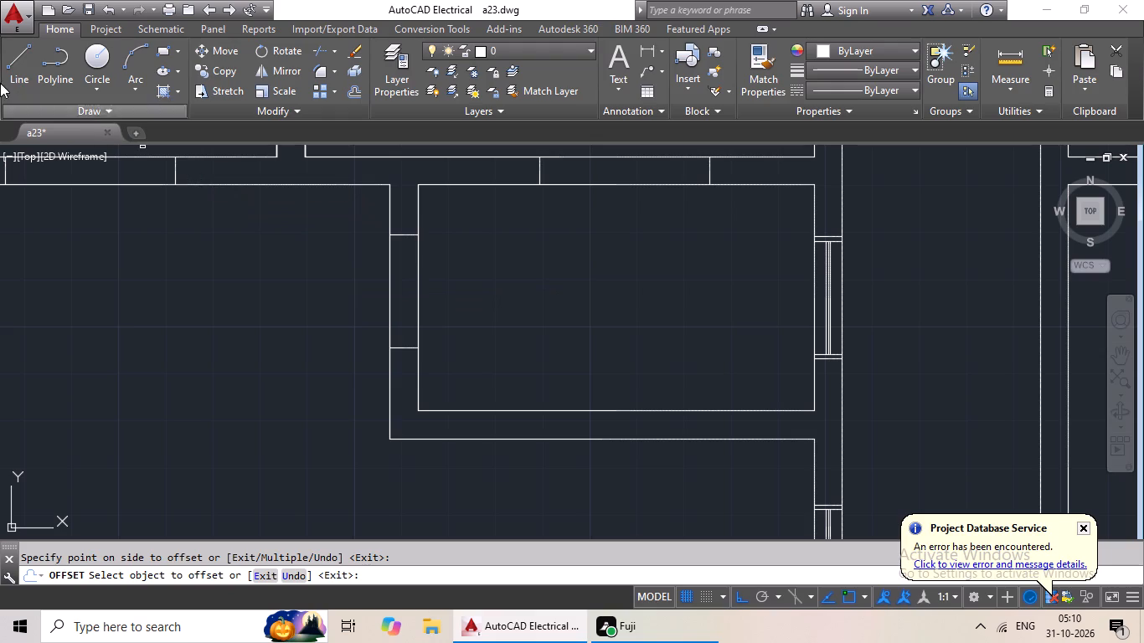
Mark the top-row right unit's kitchen door opening with a jamb line across the kitchen-hall wall near the corridor, offset 3' toward the bedroom.
left_click(15, 73)
scroll(229, 220, "down", 3)
middle_click_drag(417, 309, 332, 359)
middle_click_drag(400, 277, 377, 328)
scroll(372, 331, "up", 2)
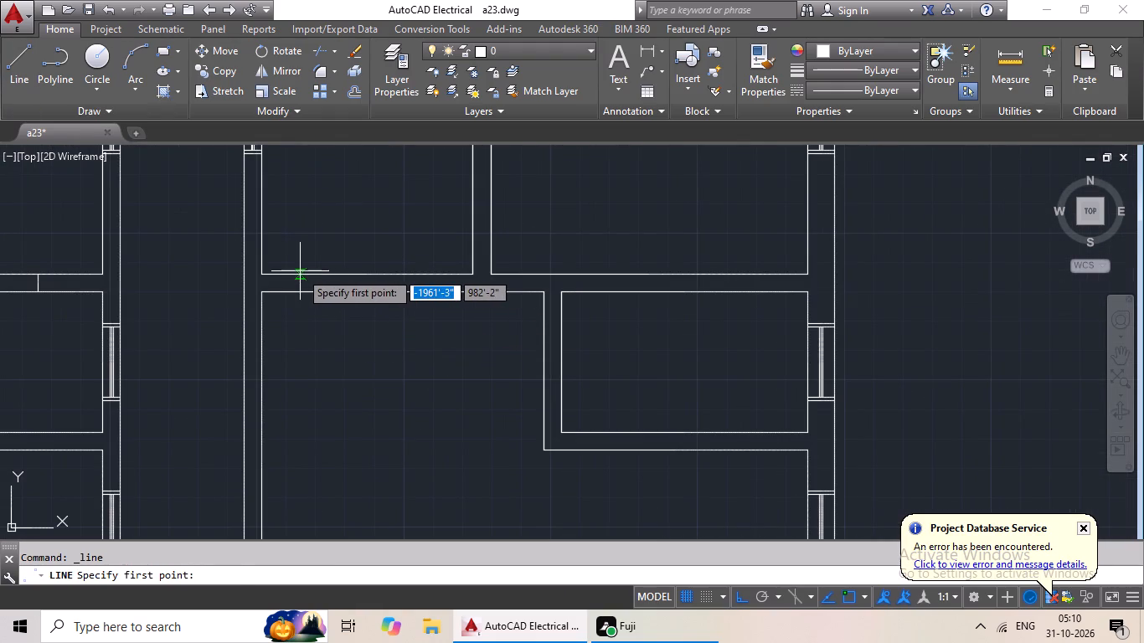
left_click(300, 271)
left_click_drag(300, 292, 310, 292)
key("Escape")
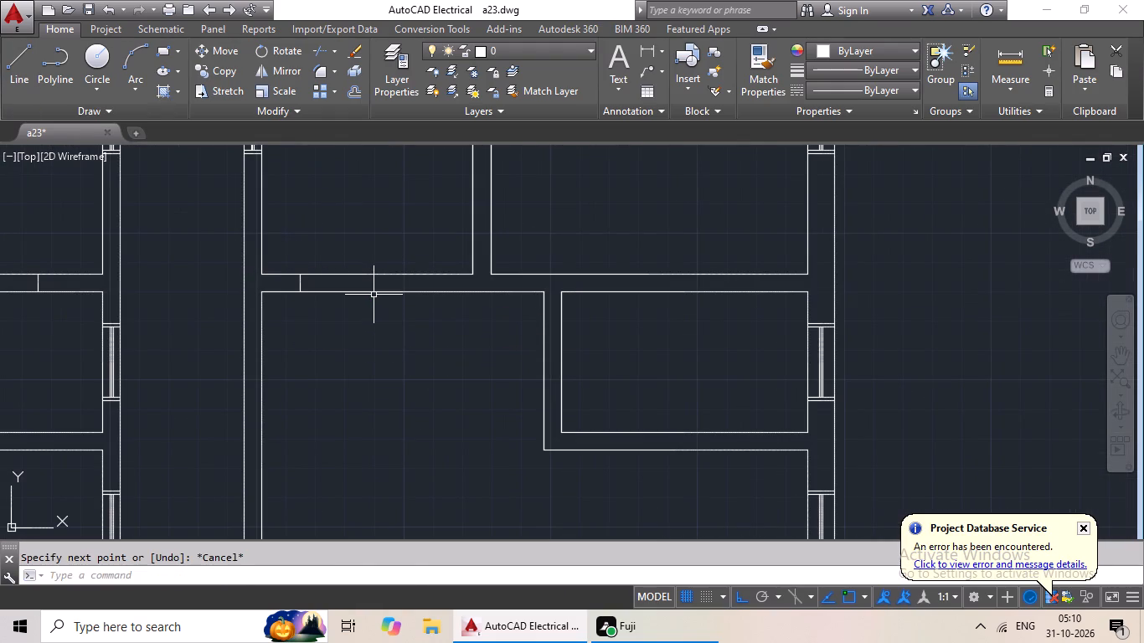
key("o")
key("Return")
type("3'")
key("Return")
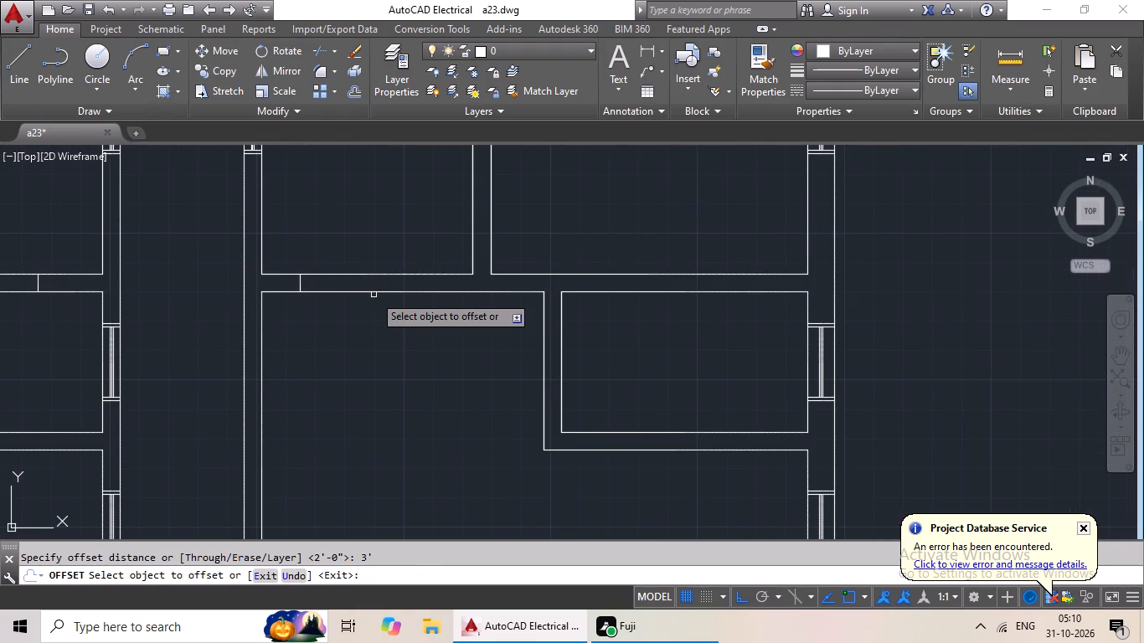
left_click_drag(301, 282, 351, 303)
left_click(425, 324)
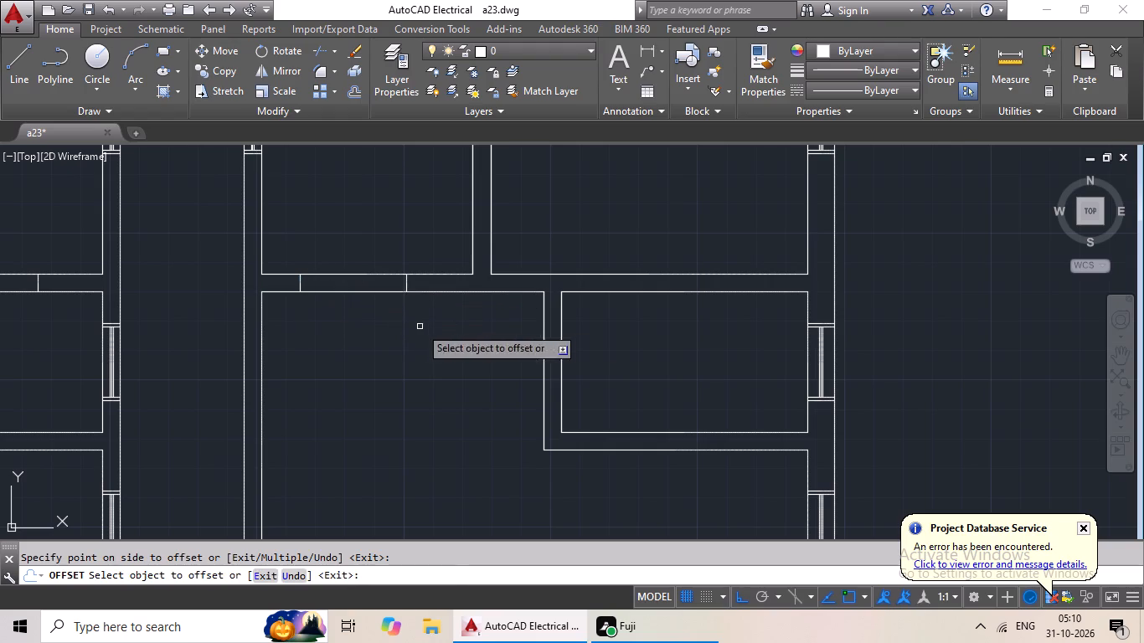
Mark the right unit's bedroom door opening with a jamb line across the wall above the toilet, offset 3' toward the kitchen.
left_click(17, 69)
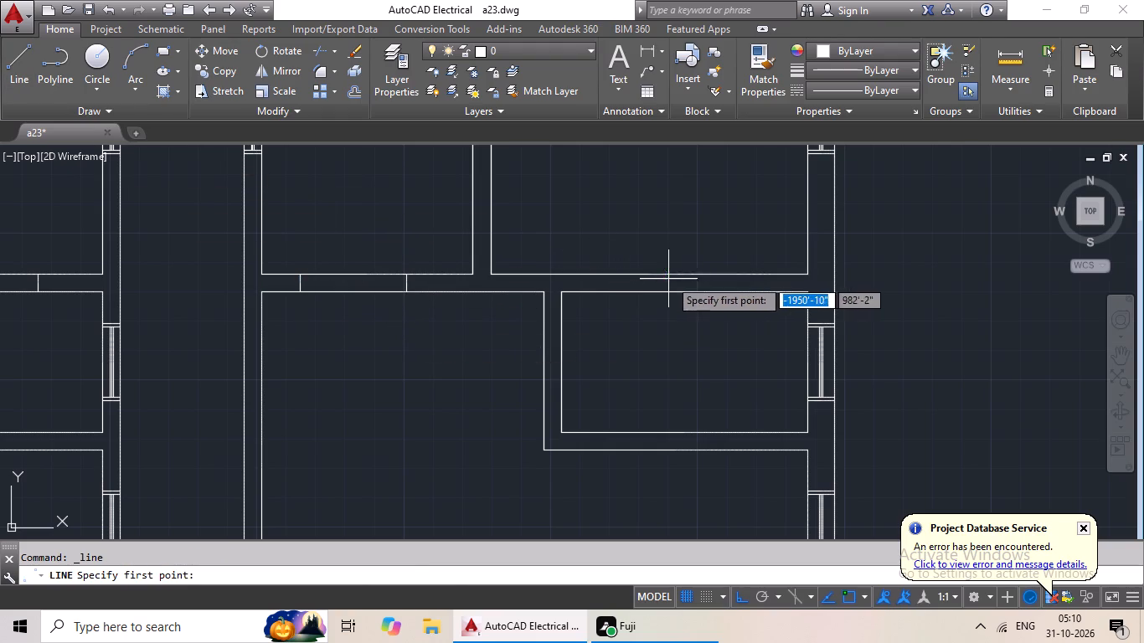
left_click(745, 272)
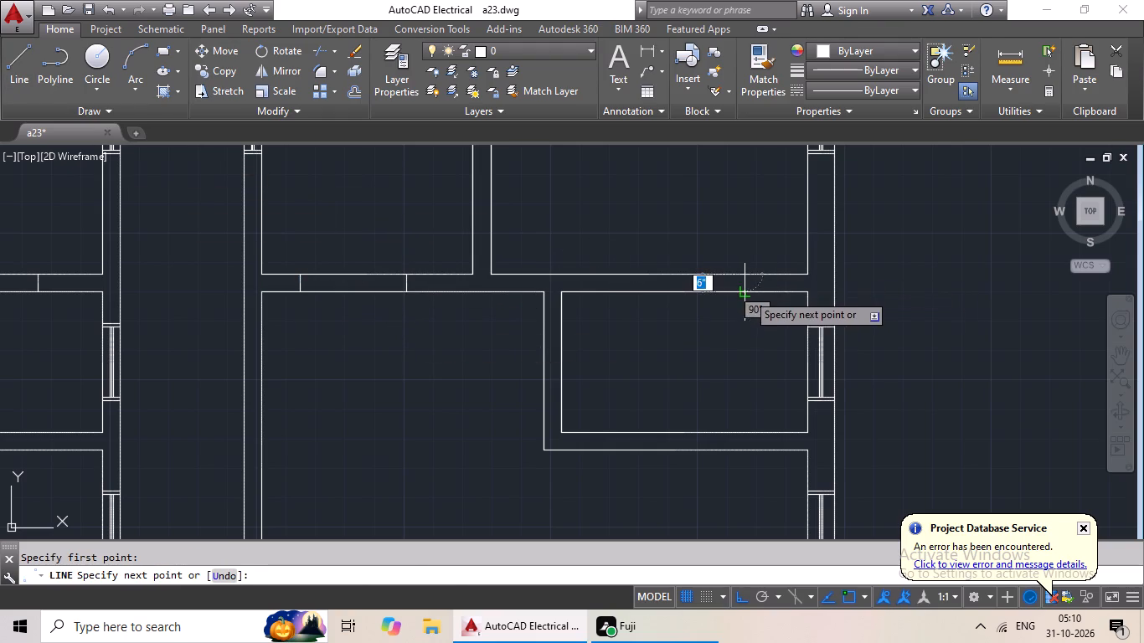
left_click_drag(747, 295, 759, 283)
key("Escape")
key("o")
key("Return")
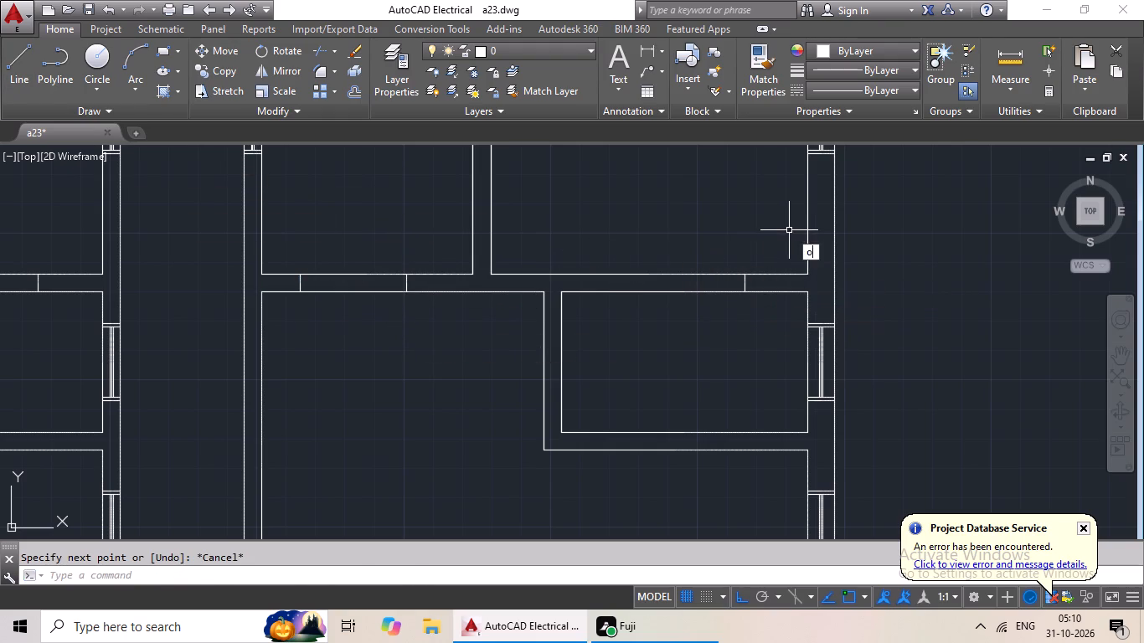
type("3'")
key("Return")
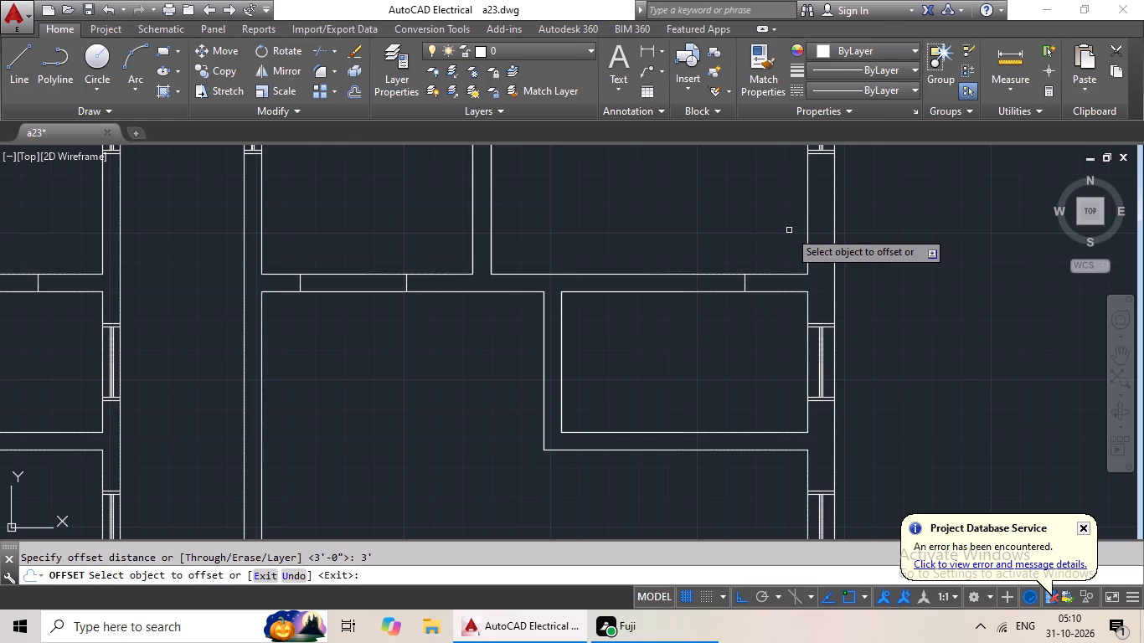
left_click(745, 285)
left_click(663, 280)
Mark the top-row right unit's toilet door opening with a jamb line across the toilet's hall-side wall, offset 2' downward.
left_click(5, 74)
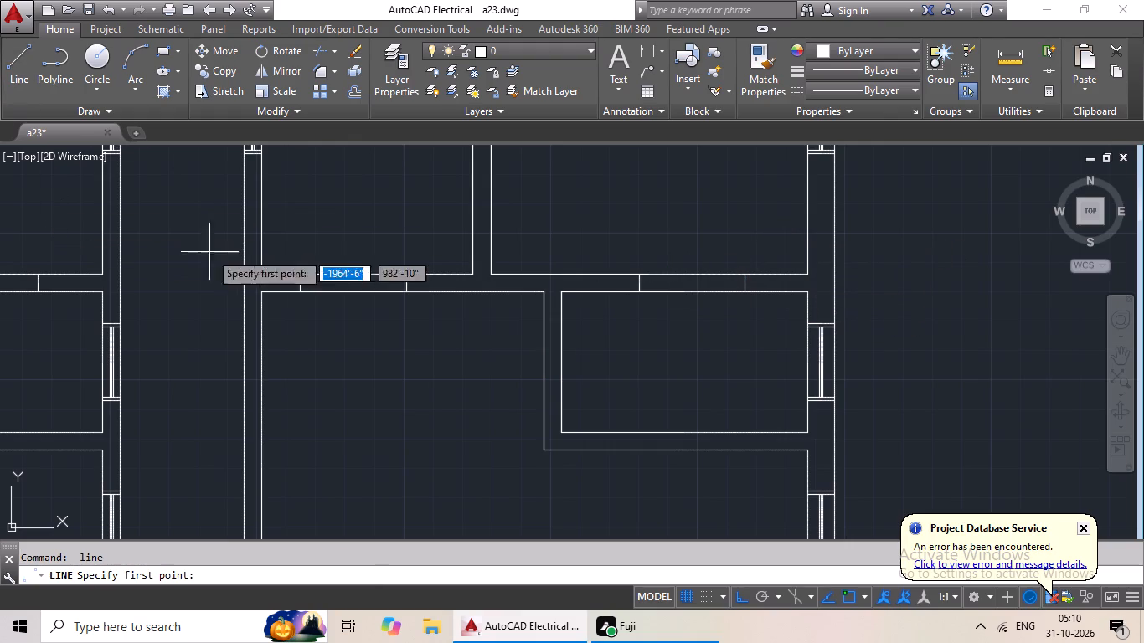
scroll(582, 335, "up", 2)
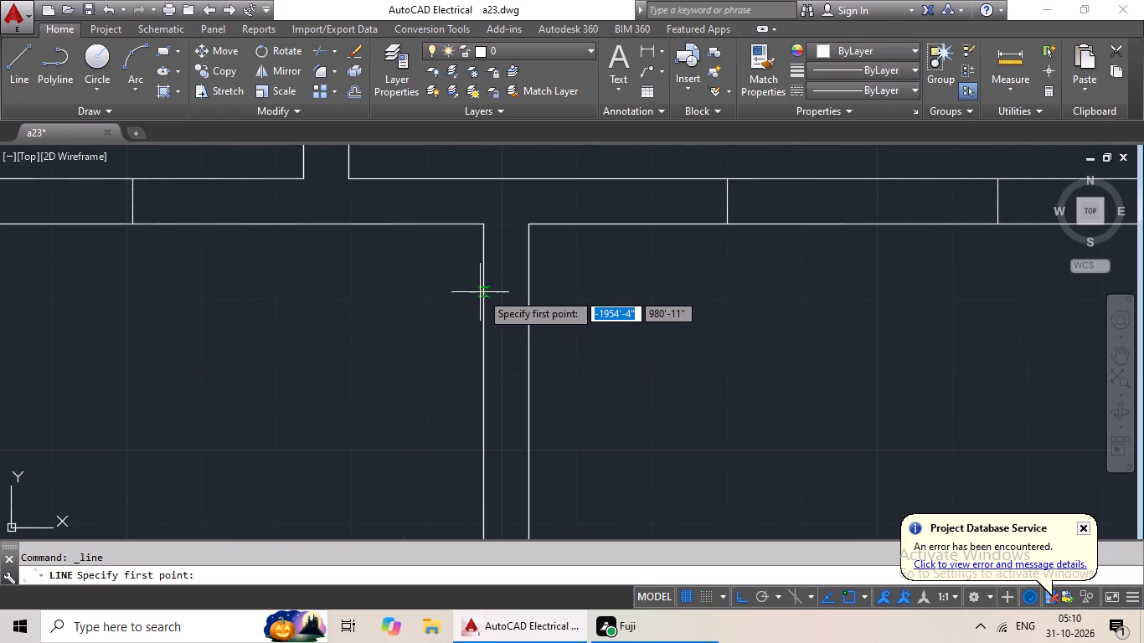
left_click(482, 292)
left_click_drag(528, 291, 540, 292)
key("Escape")
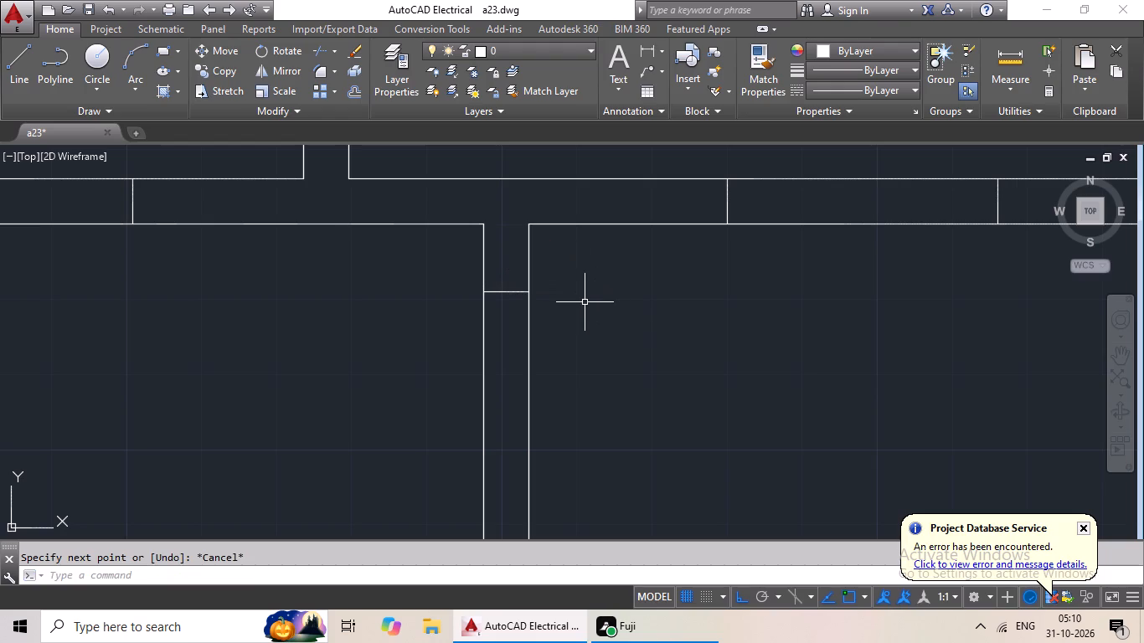
key("o")
key("Return")
type("2'")
key("Return")
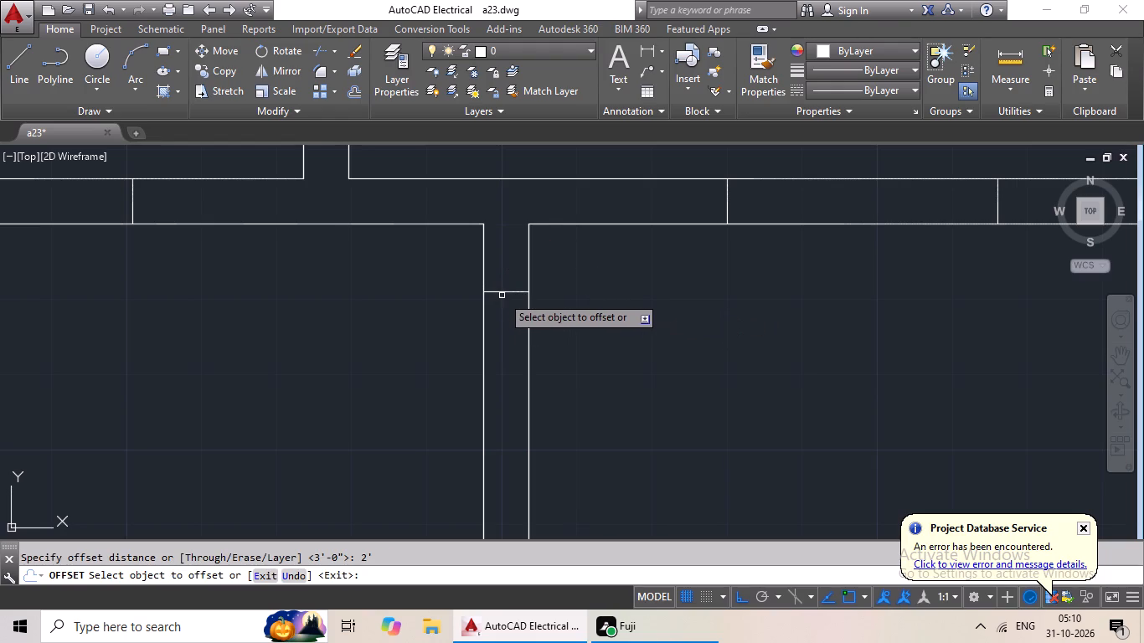
left_click(504, 294)
left_click(504, 334)
scroll(525, 327, "down", 4)
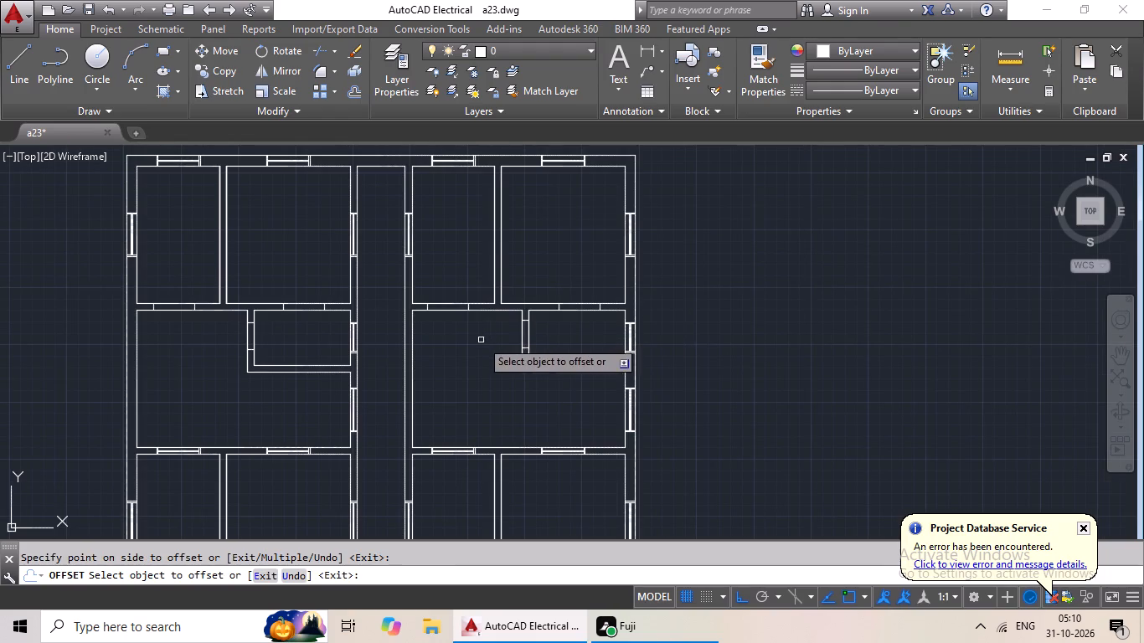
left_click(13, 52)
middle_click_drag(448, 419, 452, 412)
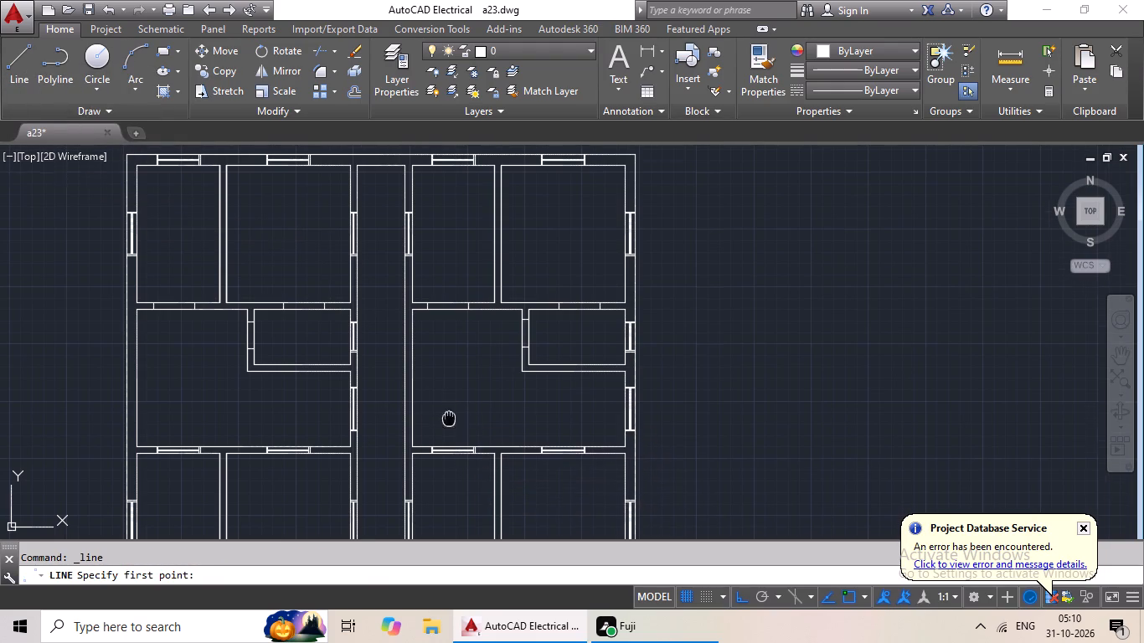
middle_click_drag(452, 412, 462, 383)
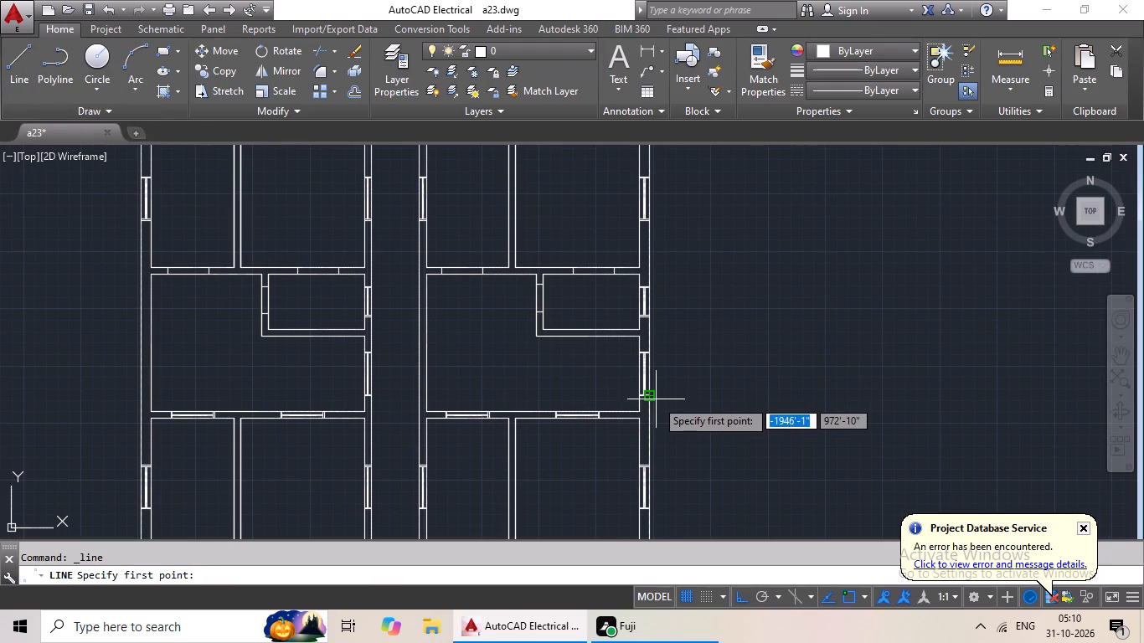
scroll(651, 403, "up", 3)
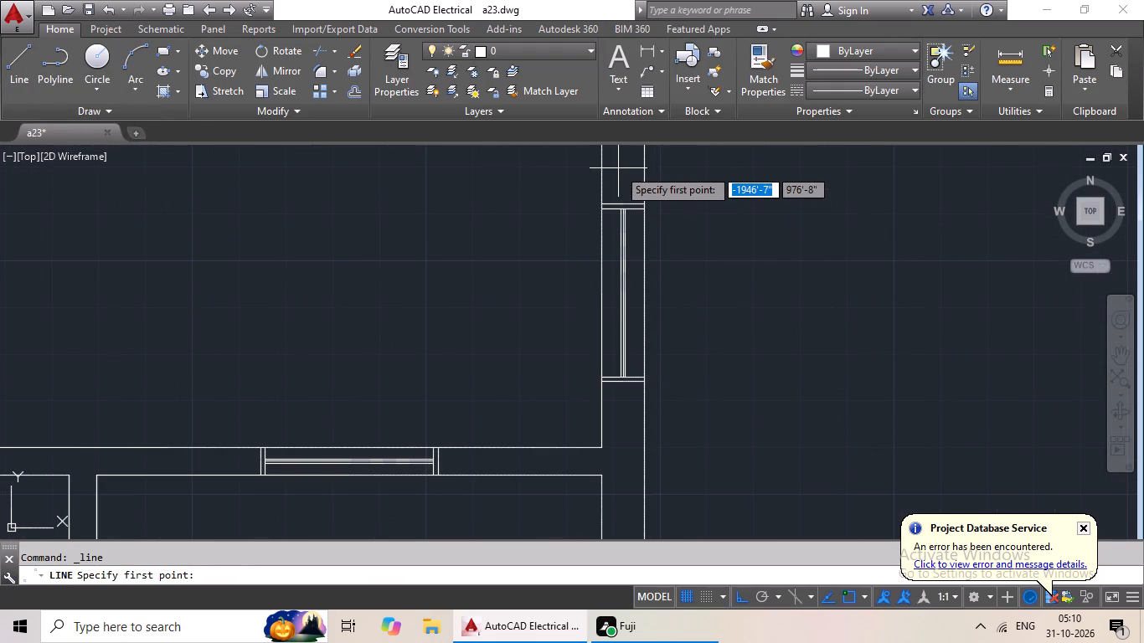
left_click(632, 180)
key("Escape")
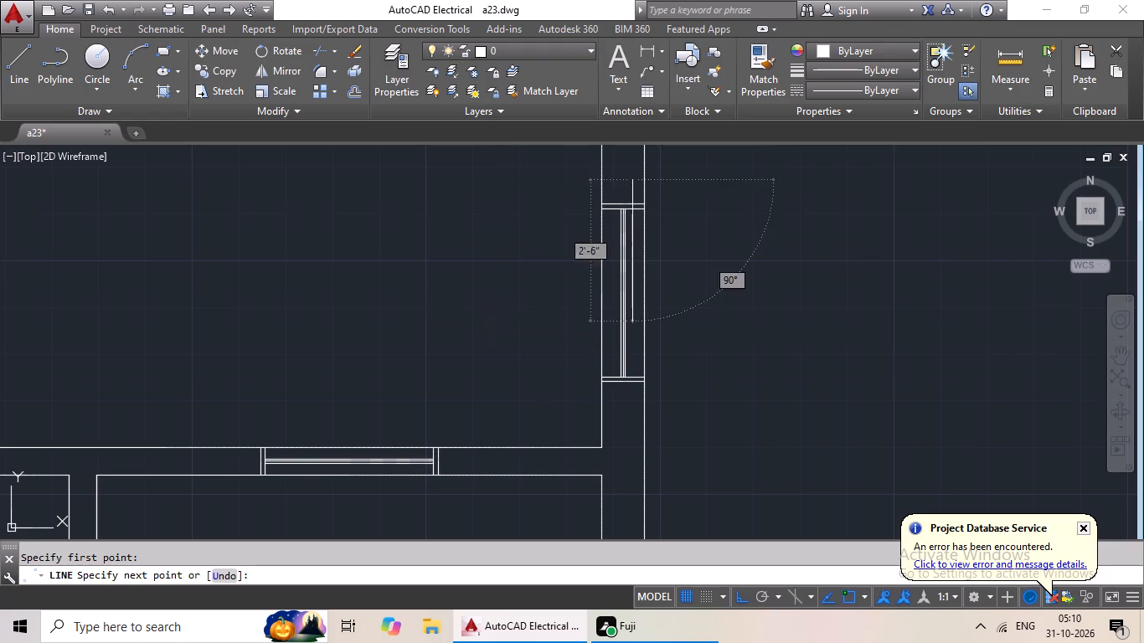
Erase the whole window symbol from the corridor-side wall of the top-row left unit's hall.
scroll(540, 311, "down", 3)
middle_click_drag(451, 332, 590, 300)
scroll(420, 295, "up", 3)
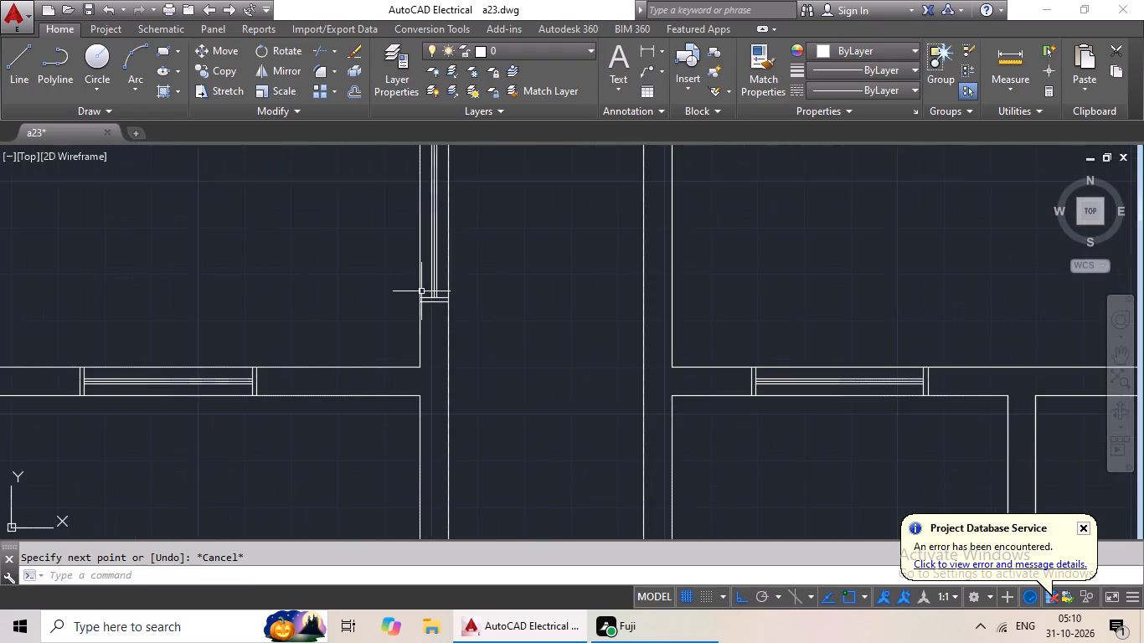
middle_click_drag(432, 278, 416, 395)
left_click_drag(413, 224, 411, 379)
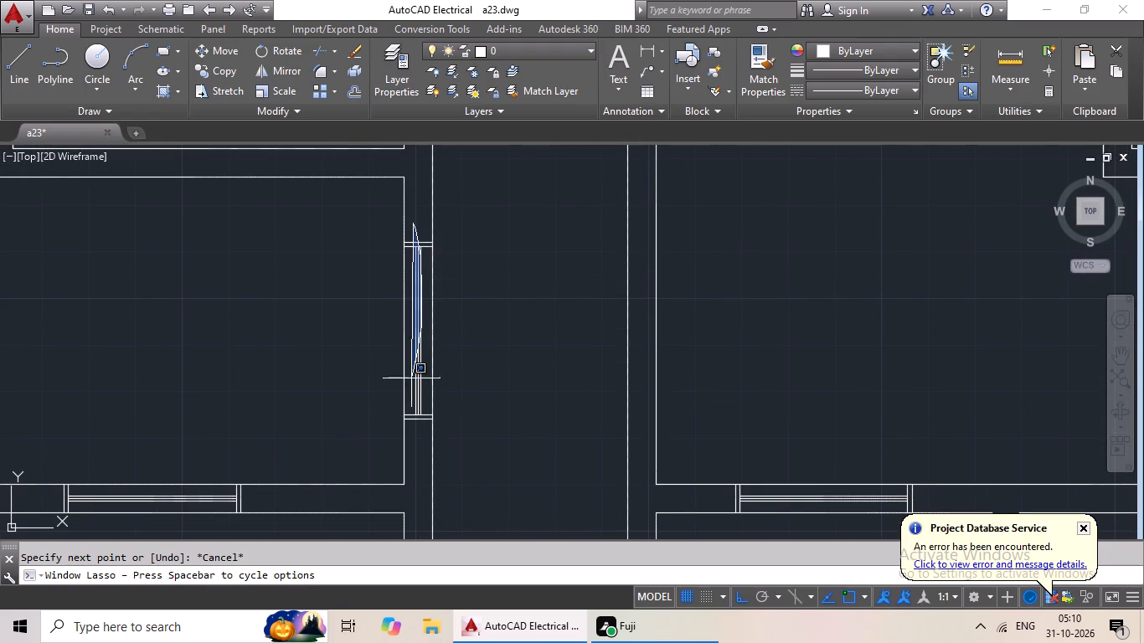
left_click_drag(411, 379, 415, 408)
scroll(412, 422, "up", 3)
left_click_drag(466, 316, 422, 434)
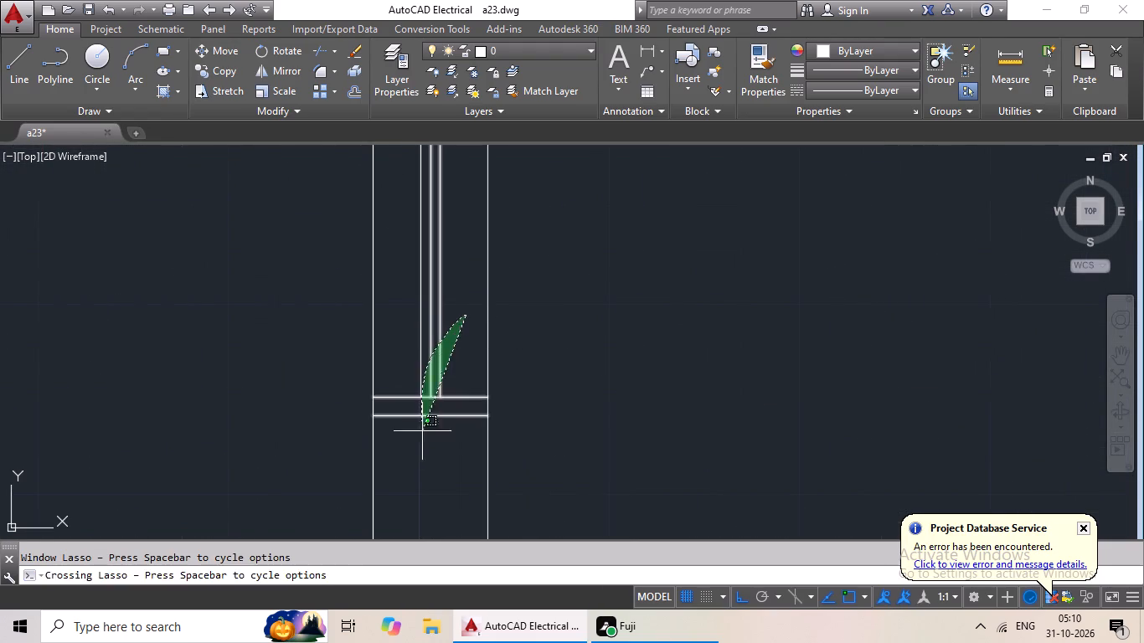
left_click_drag(422, 434, 427, 445)
scroll(446, 376, "down", 1)
middle_click_drag(445, 368, 420, 557)
middle_click_drag(425, 256, 393, 449)
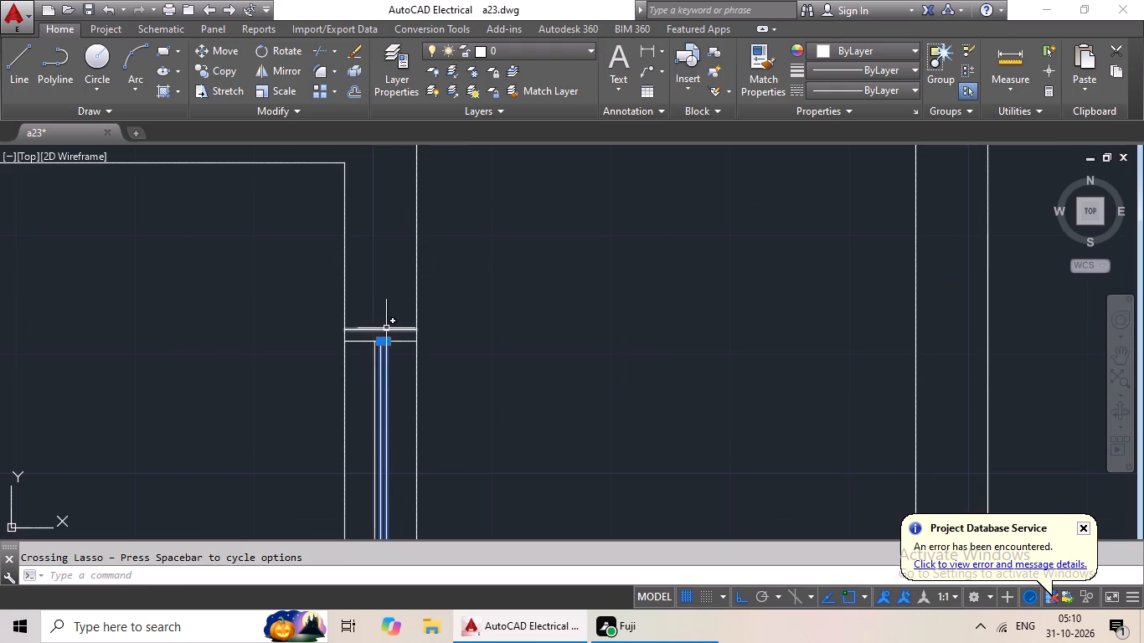
left_click_drag(386, 319, 389, 454)
scroll(469, 373, "down", 3)
middle_click_drag(523, 399, 491, 281)
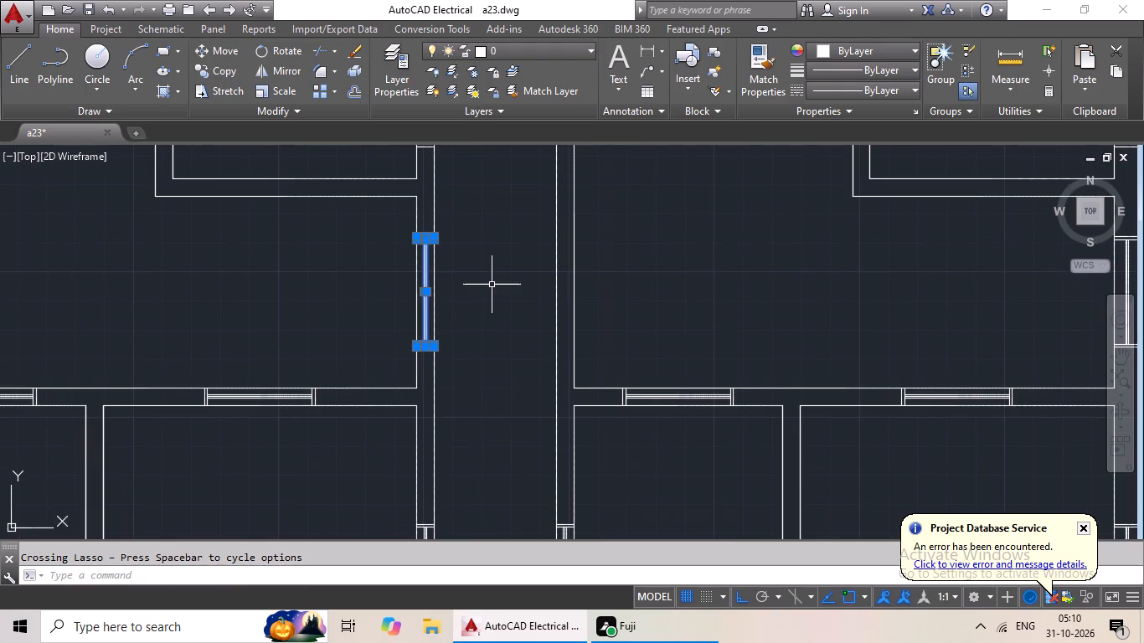
key("Delete")
Erase the window symbol, including both pairs of end lines, from the corridor-side wall of the second-row left unit's hall.
scroll(562, 255, "down", 3)
middle_click_drag(626, 254, 533, 237)
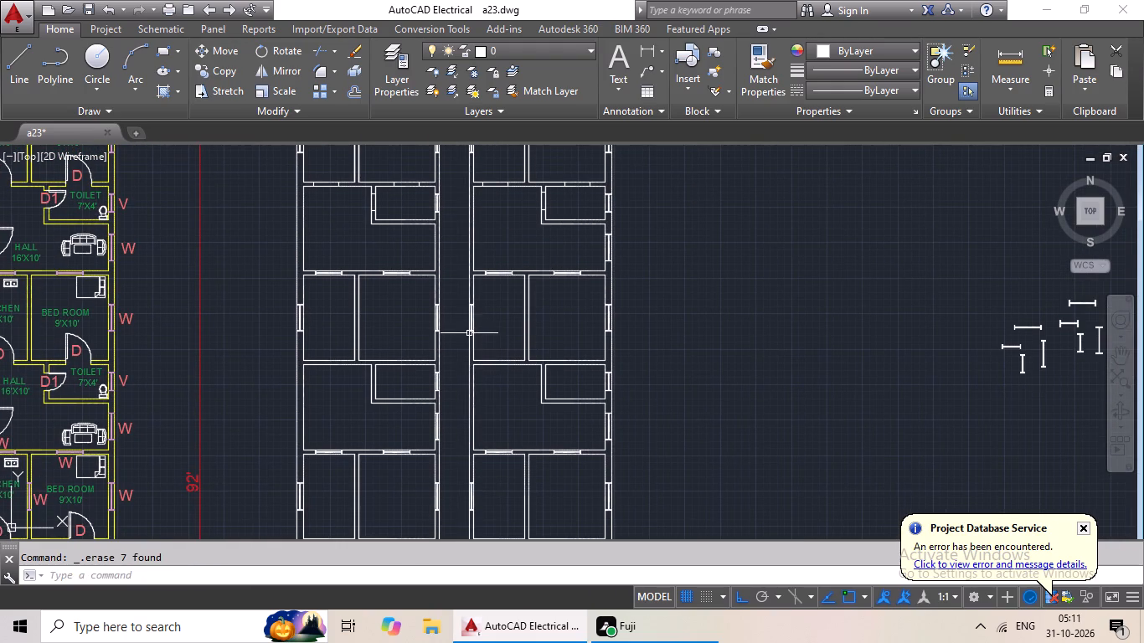
scroll(469, 333, "up", 2)
scroll(469, 332, "down", 3)
middle_click_drag(469, 334, 465, 226)
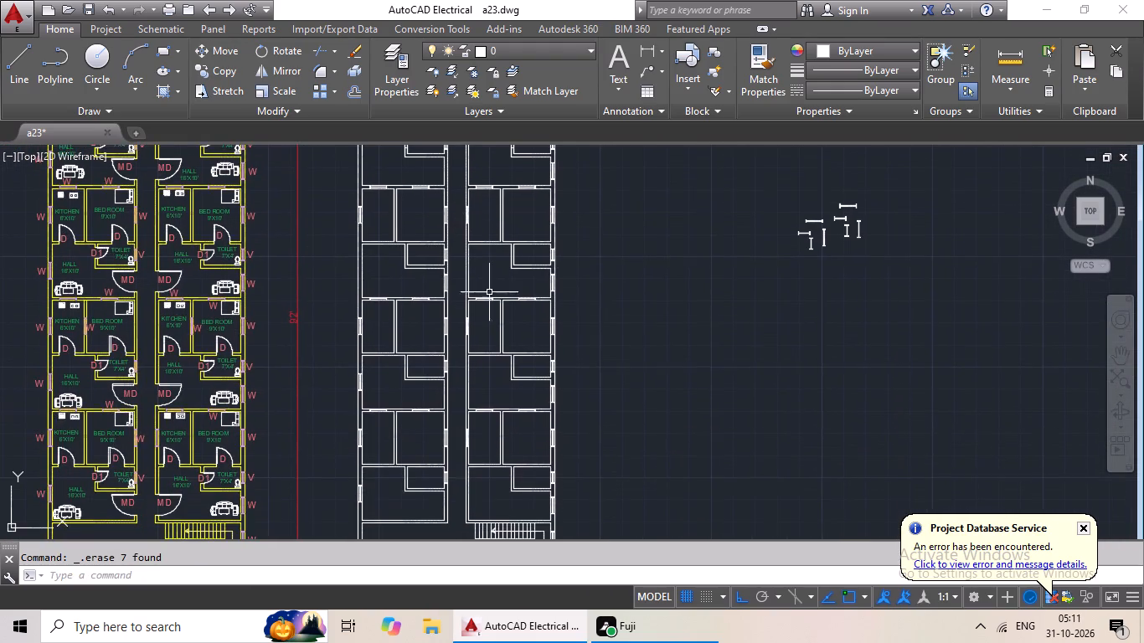
scroll(481, 319, "up", 2)
middle_click_drag(473, 318, 477, 434)
scroll(388, 373, "up", 3)
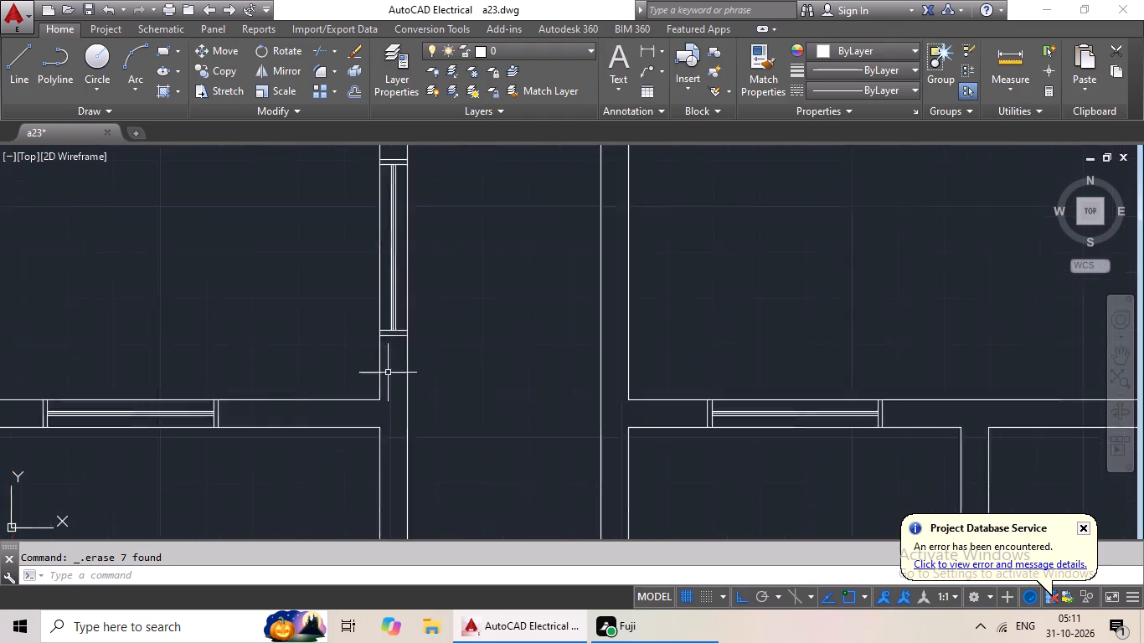
scroll(388, 373, "up", 1)
scroll(406, 247, "up", 3)
left_click_drag(405, 239, 296, 332)
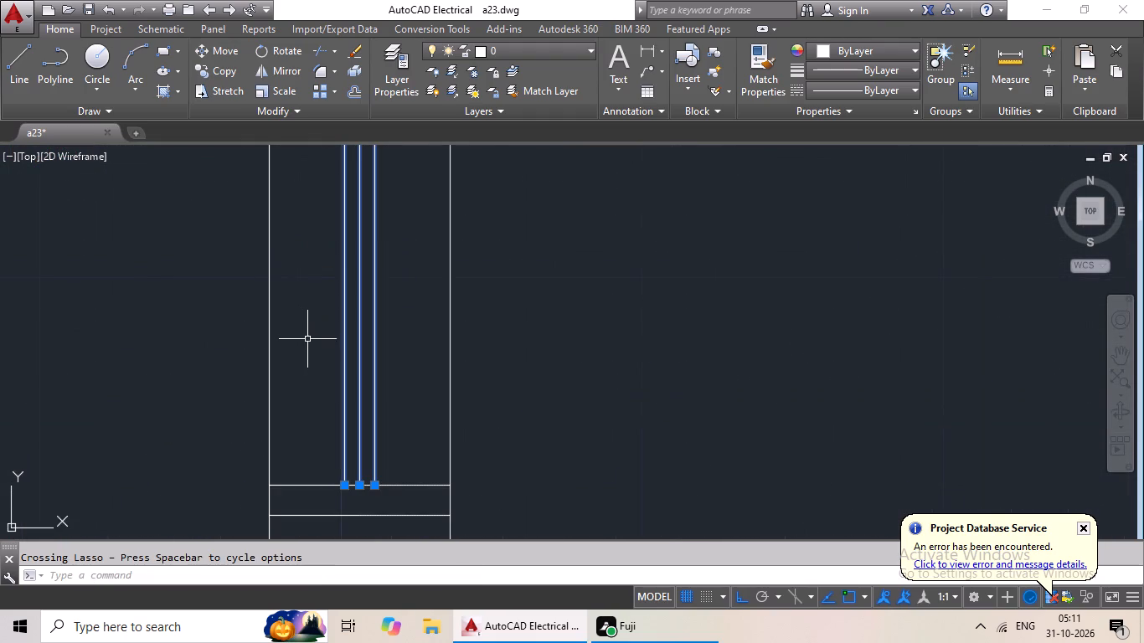
key("Delete")
left_click_drag(418, 421, 365, 545)
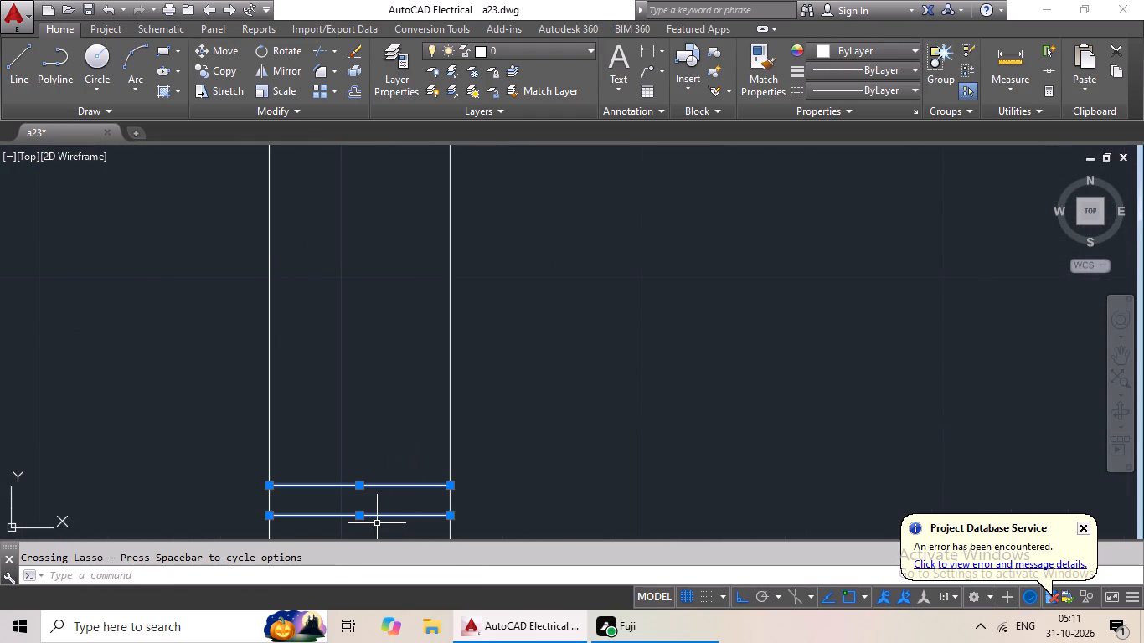
key("Delete")
scroll(385, 414, "down", 3)
middle_click_drag(385, 401, 384, 550)
scroll(389, 321, "up", 3)
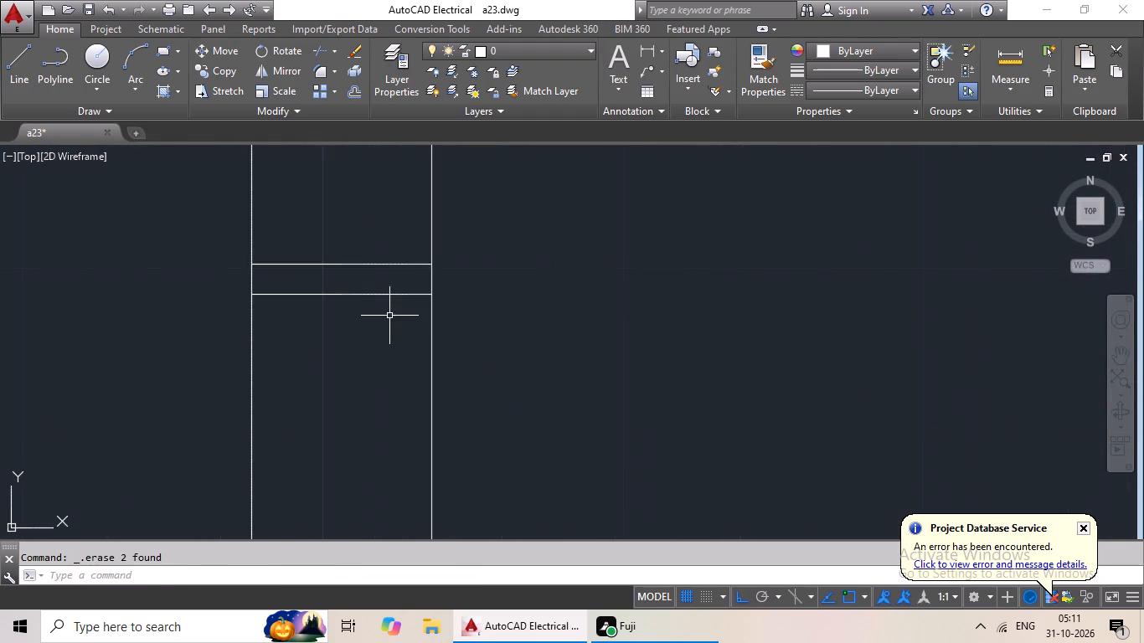
left_click_drag(374, 193, 357, 408)
key("Delete")
scroll(727, 383, "down", 5)
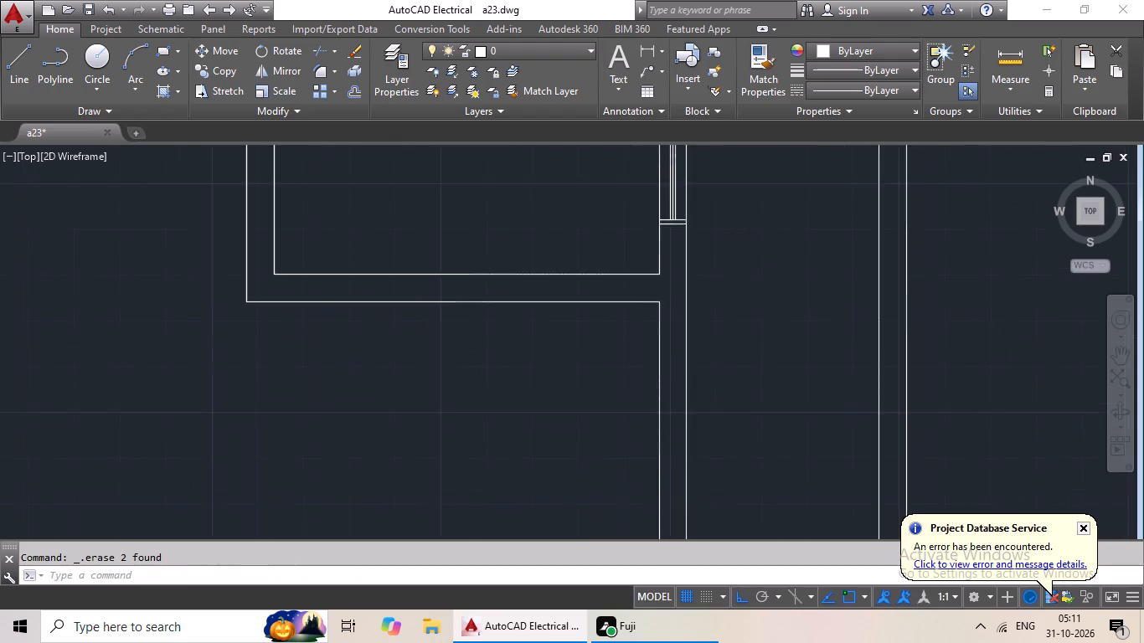
Check the hall windows of the lower-row units in the unlabelled plan against the second floor plan.
scroll(725, 384, "down", 2)
middle_click_drag(733, 387, 630, 344)
middle_click_drag(627, 358, 599, 341)
middle_click_drag(626, 364, 569, 320)
middle_click_drag(597, 379, 591, 295)
middle_click_drag(628, 343, 647, 224)
scroll(668, 293, "down", 2)
middle_click_drag(657, 334, 658, 286)
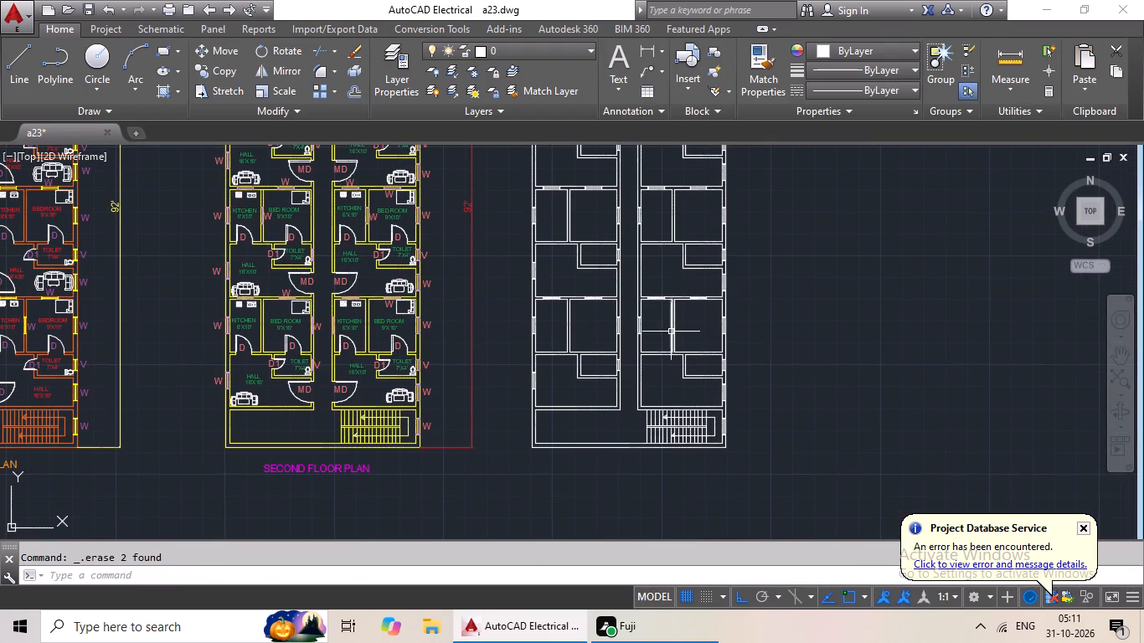
scroll(650, 377, "up", 2)
middle_click_drag(647, 378, 605, 412)
scroll(611, 389, "down", 1)
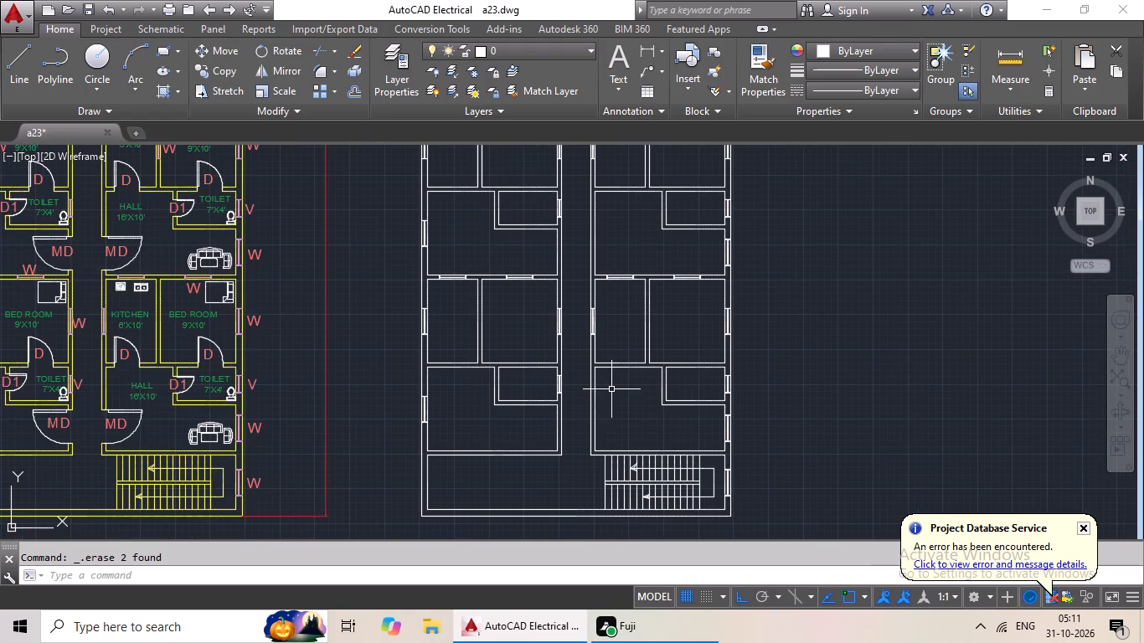
middle_click_drag(526, 313, 527, 332)
middle_click_drag(528, 327, 518, 402)
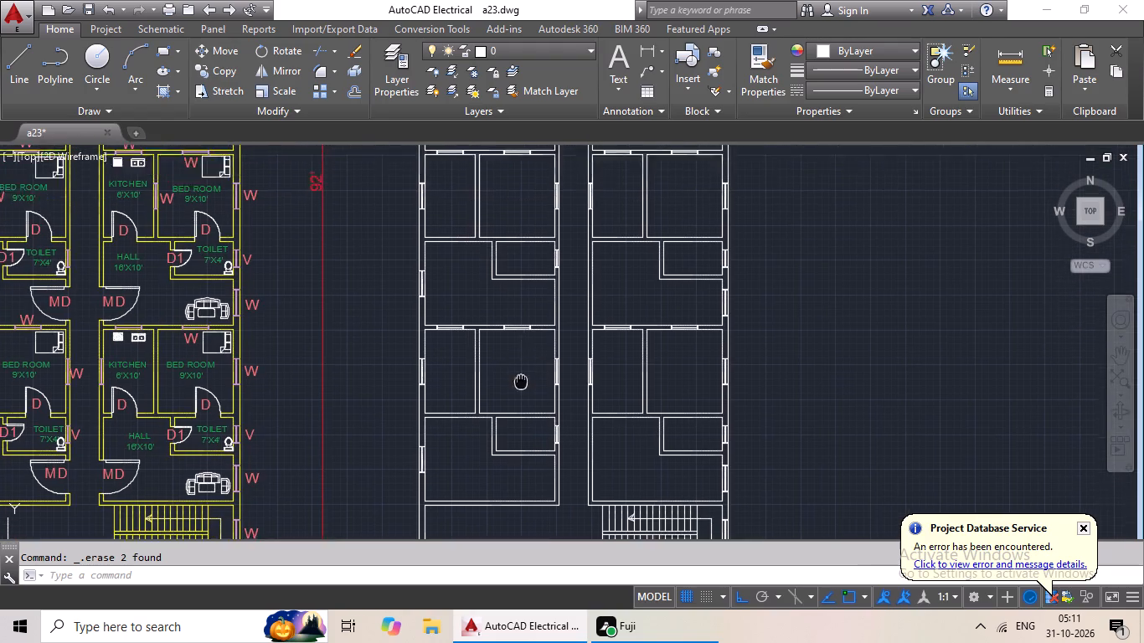
middle_click_drag(518, 402, 517, 409)
middle_click_drag(488, 346, 491, 425)
middle_click_drag(519, 343, 519, 419)
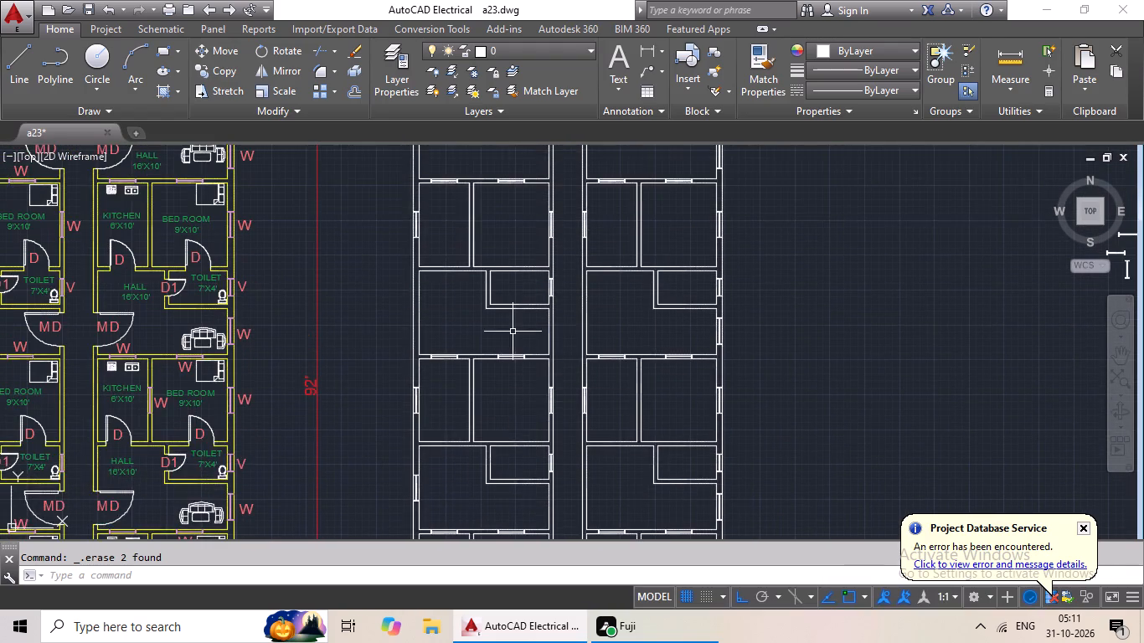
middle_click_drag(513, 332, 513, 374)
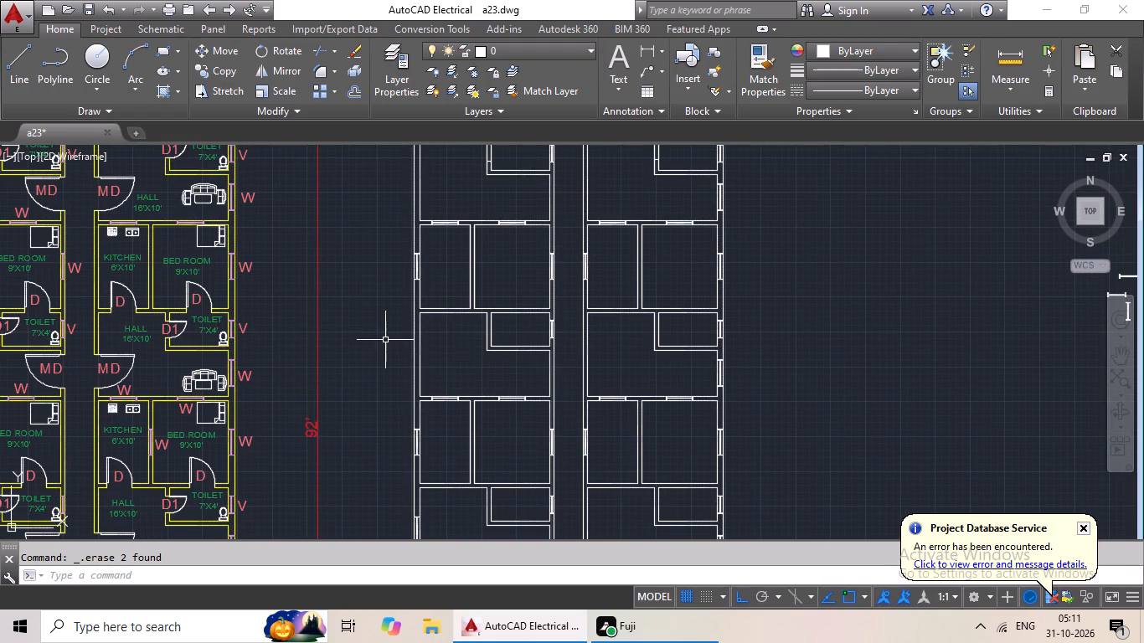
Draw a guide line across the outer wall of the second-row left unit's hall at the wall's midpoint.
left_click_drag(13, 58, 19, 66)
scroll(456, 382, "up", 2)
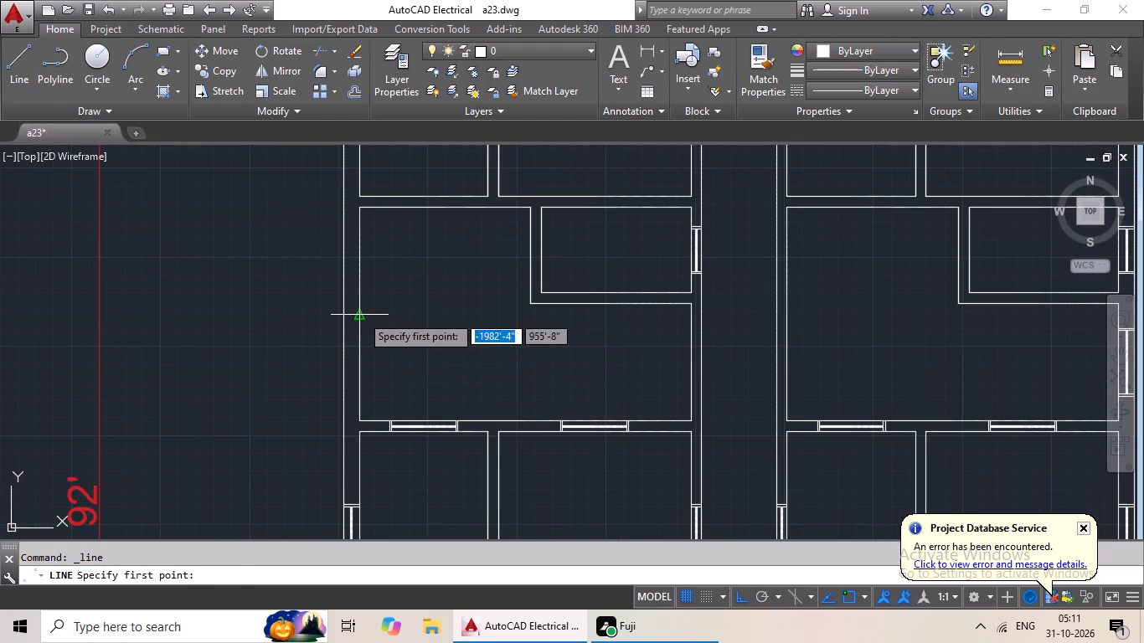
left_click(361, 315)
scroll(346, 314, "up", 2)
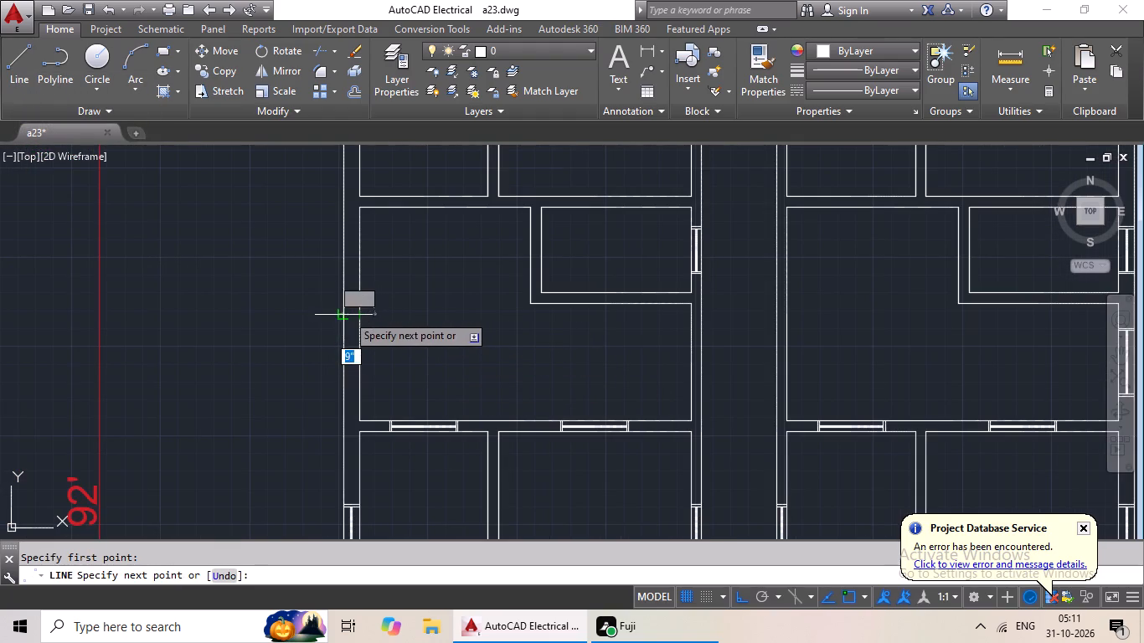
scroll(347, 314, "up", 2)
left_click(338, 308)
key("Escape")
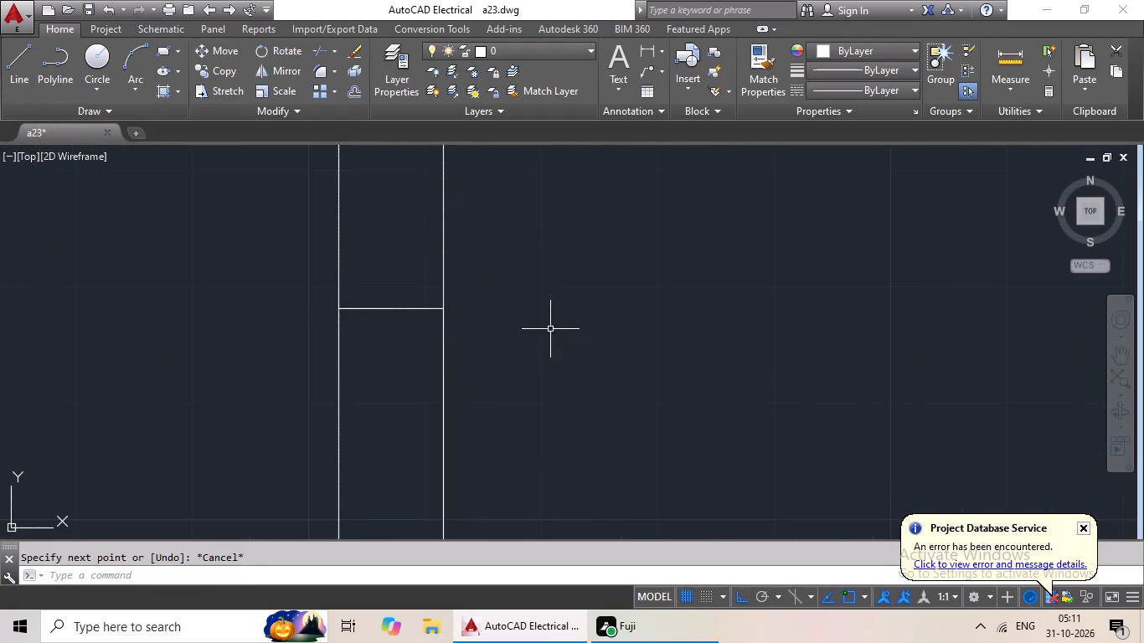
Copy the complete window symbol from the second-row left kitchen's outer wall onto the guide line's midpoint in the hall's outer wall.
scroll(559, 332, "down", 4)
middle_click_drag(585, 326, 507, 424)
scroll(545, 362, "down", 1)
middle_click_drag(545, 353, 530, 384)
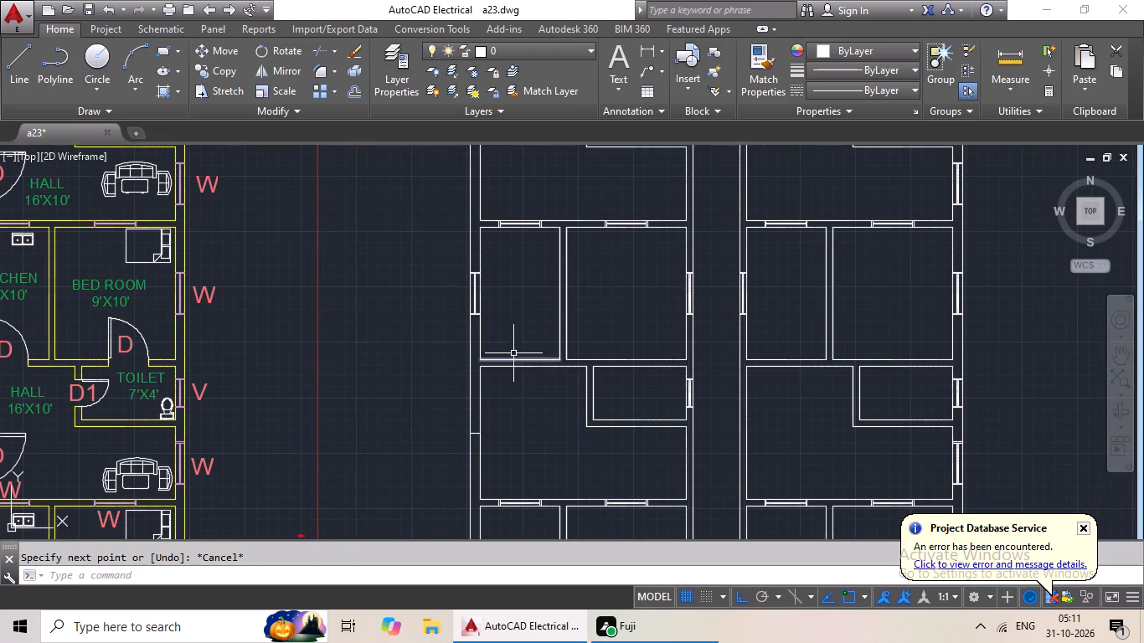
scroll(486, 288, "up", 4)
scroll(419, 289, "up", 3)
left_click_drag(418, 275, 417, 275)
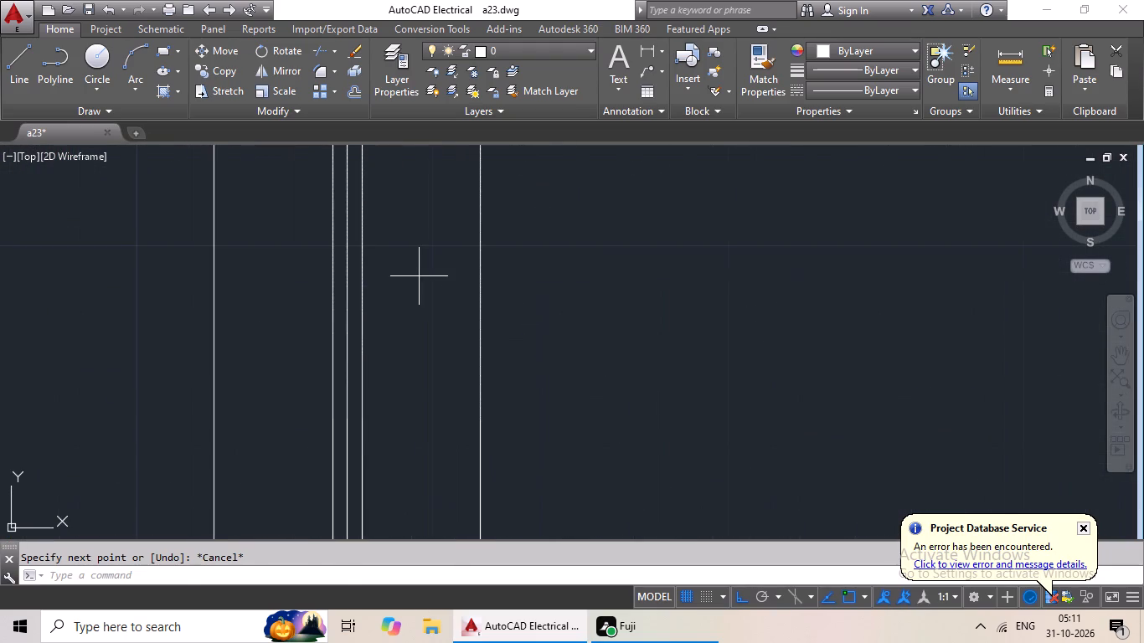
left_click_drag(417, 275, 296, 401)
scroll(410, 340, "down", 2)
middle_click_drag(410, 339, 396, 496)
left_click_drag(382, 291, 333, 359)
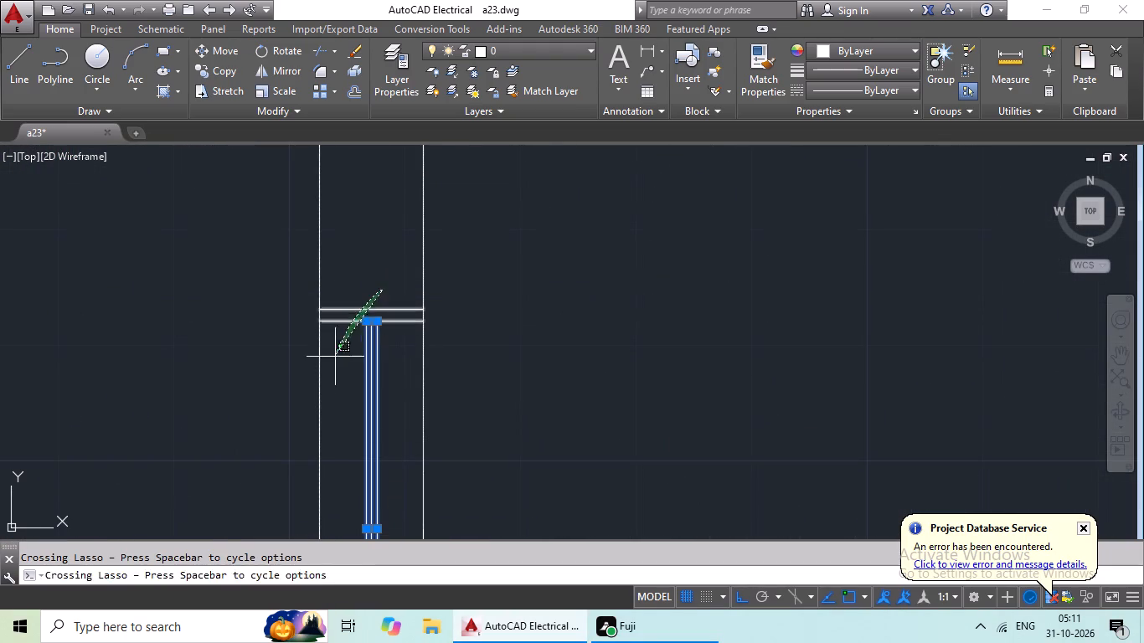
left_click_drag(333, 359, 333, 366)
scroll(389, 419, "down", 2)
middle_click_drag(392, 423, 411, 203)
scroll(405, 375, "up", 4)
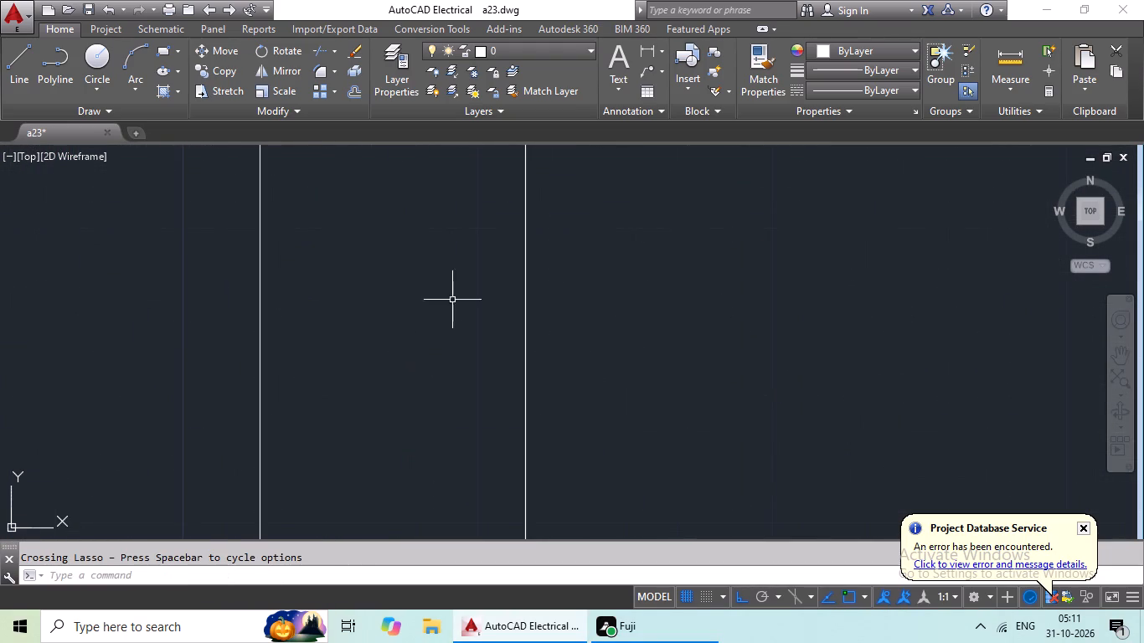
middle_click_drag(457, 291, 436, 546)
left_click_drag(444, 257, 381, 415)
middle_click_drag(477, 401, 482, 574)
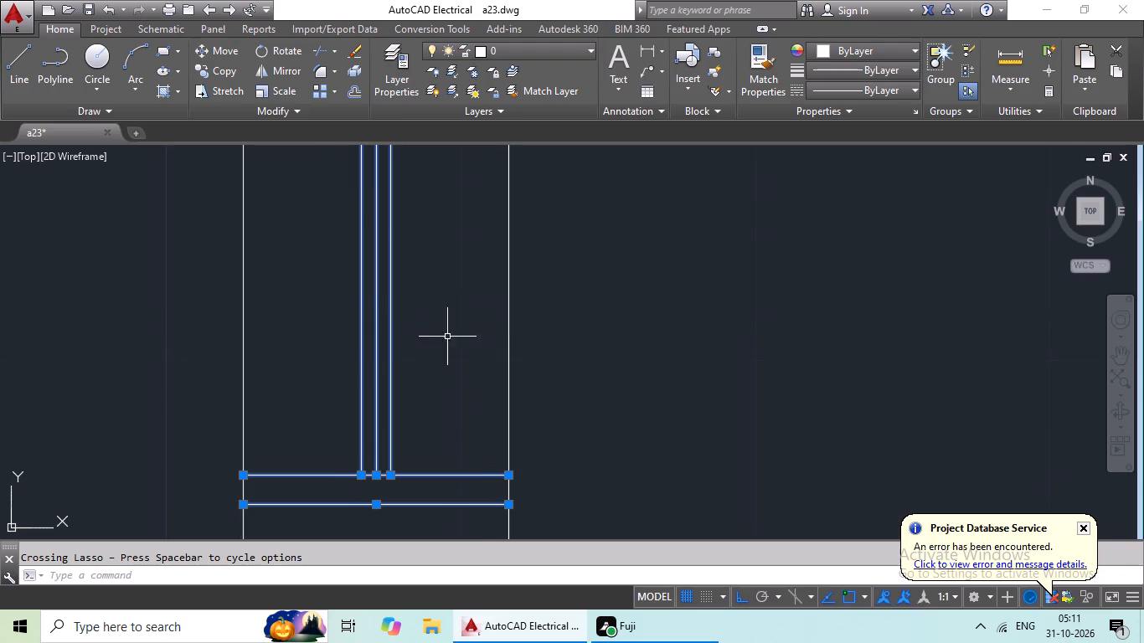
left_click(226, 71)
scroll(350, 214, "down", 2)
middle_click_drag(361, 233, 318, 413)
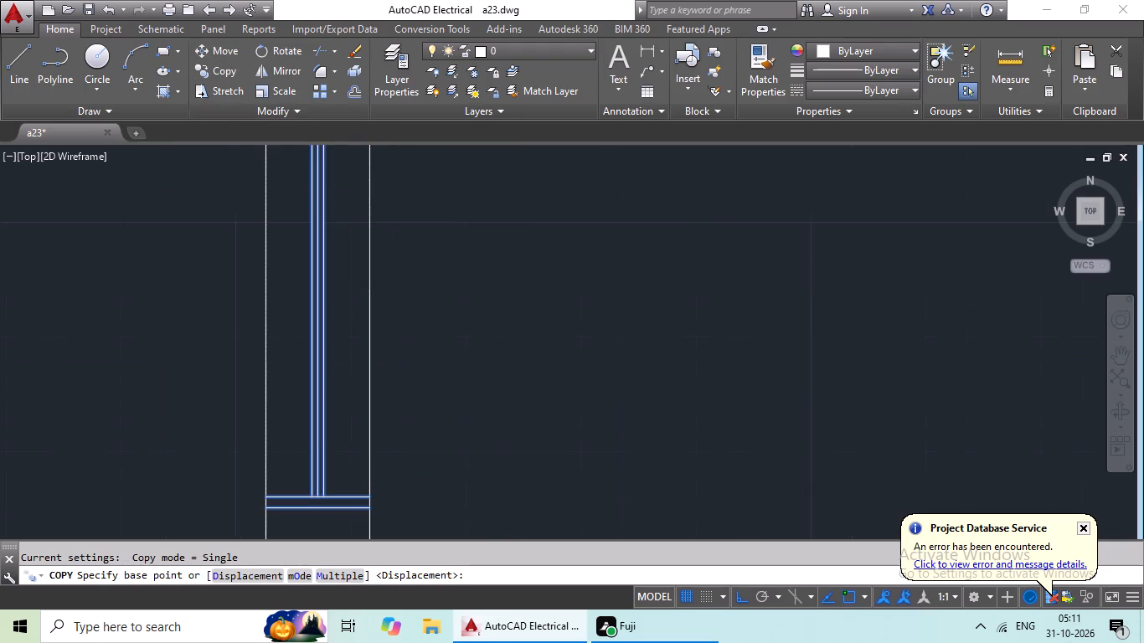
scroll(332, 339, "down", 1)
scroll(322, 283, "up", 2)
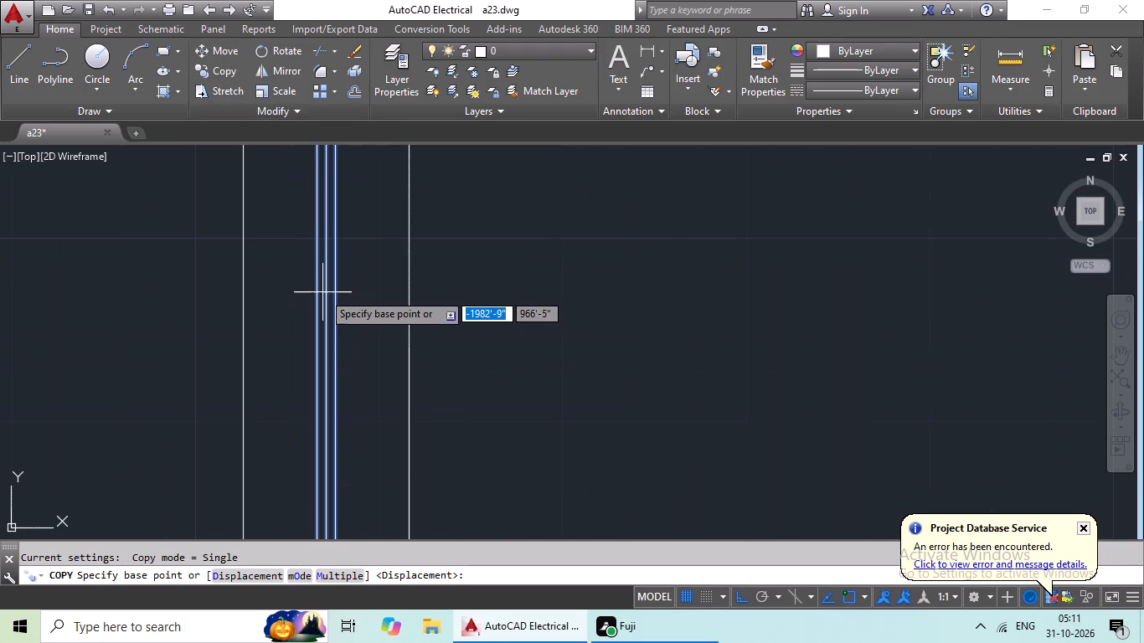
left_click(327, 348)
scroll(344, 435, "down", 3)
middle_click_drag(345, 435, 349, 272)
middle_click_drag(348, 418, 348, 347)
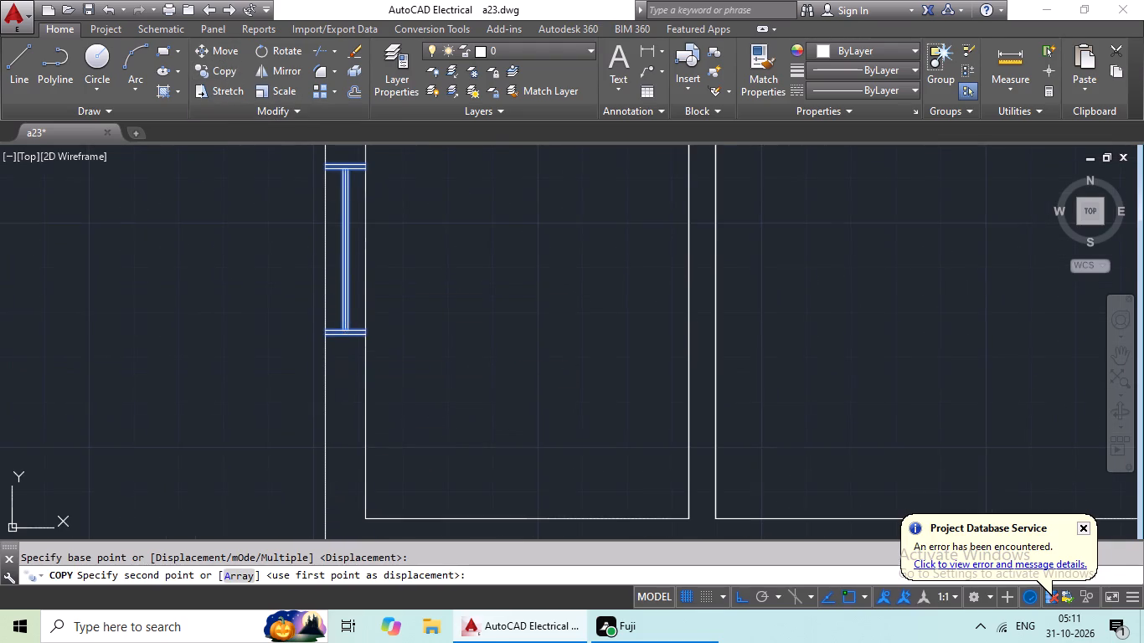
scroll(353, 272, "down", 1)
middle_click_drag(363, 409, 396, 203)
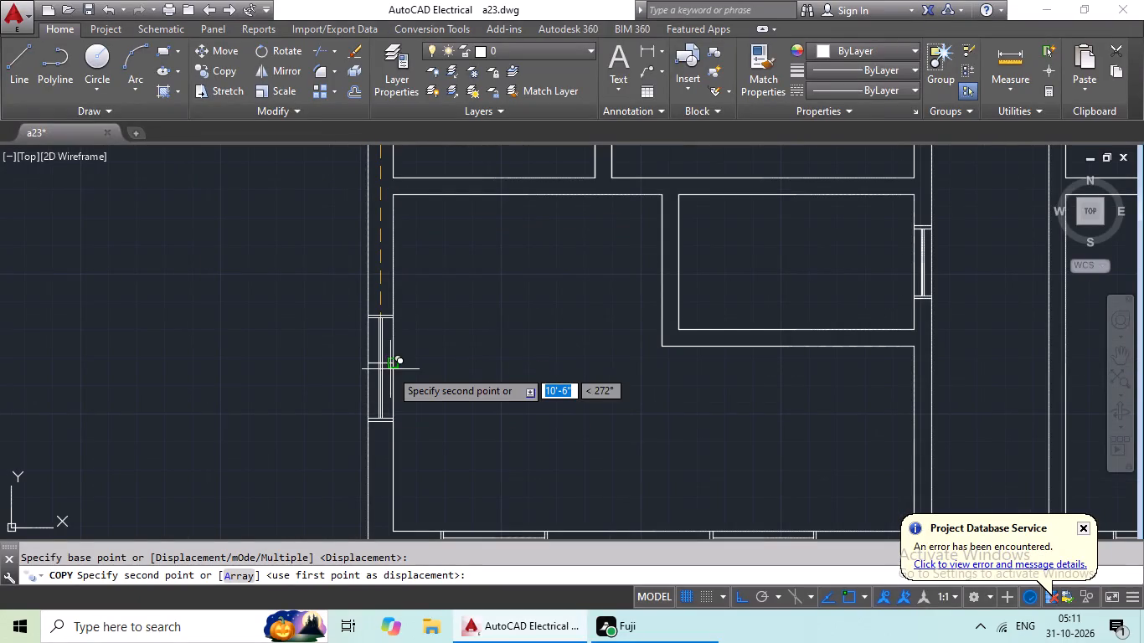
left_click(379, 363)
key("Escape")
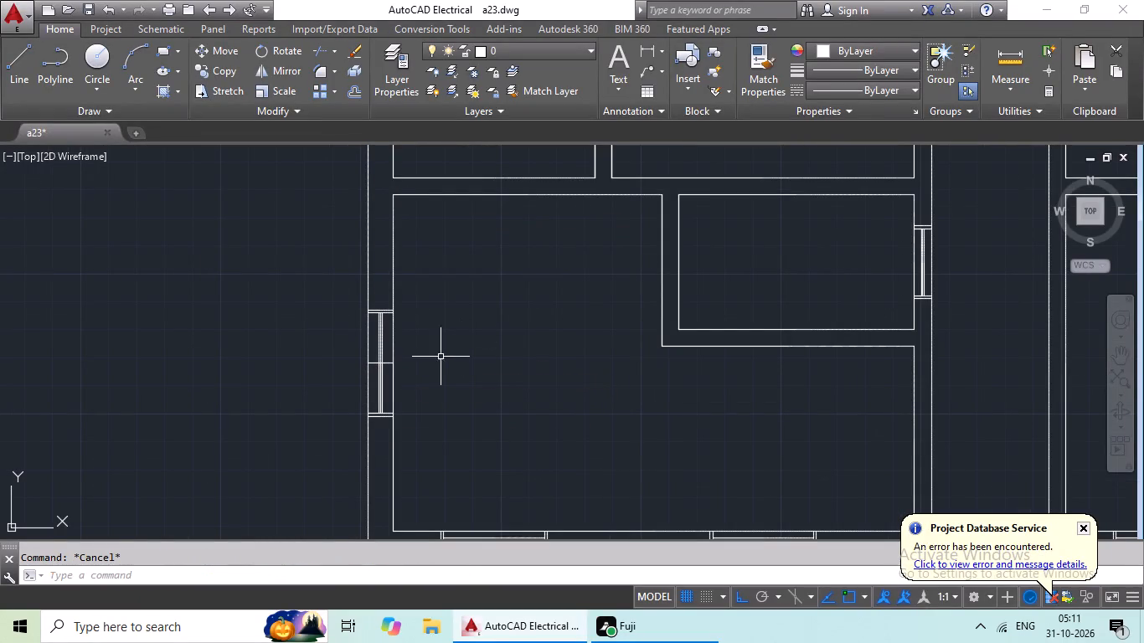
Erase the guide line crossing the copied window in the second-row left hall's outer wall.
scroll(387, 362, "up", 3)
left_click(384, 375)
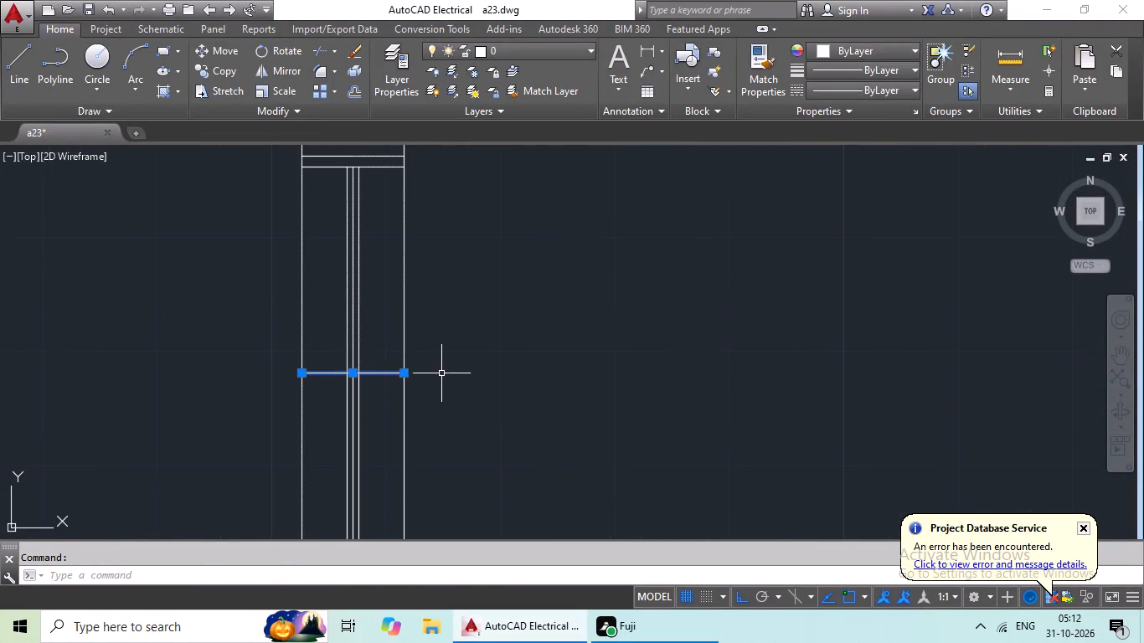
key("Delete")
Compare the hall windows and main door positions of all rows in the unlabelled plan with the second floor plan.
scroll(687, 370, "down", 5)
scroll(762, 394, "down", 1)
middle_click_drag(792, 399, 610, 365)
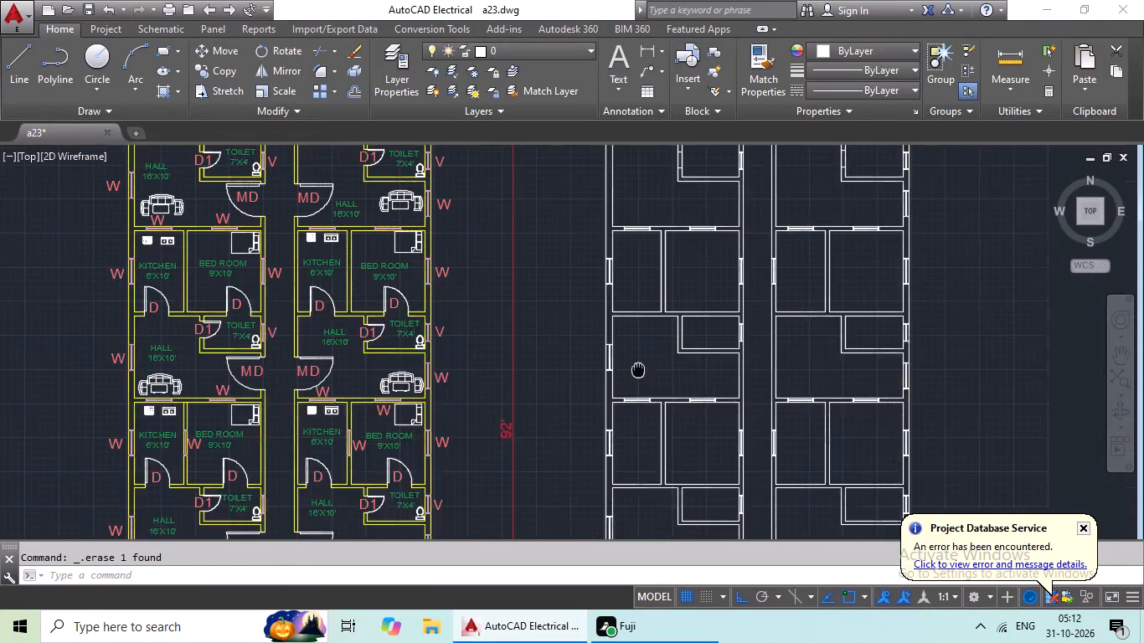
middle_click_drag(724, 425, 693, 368)
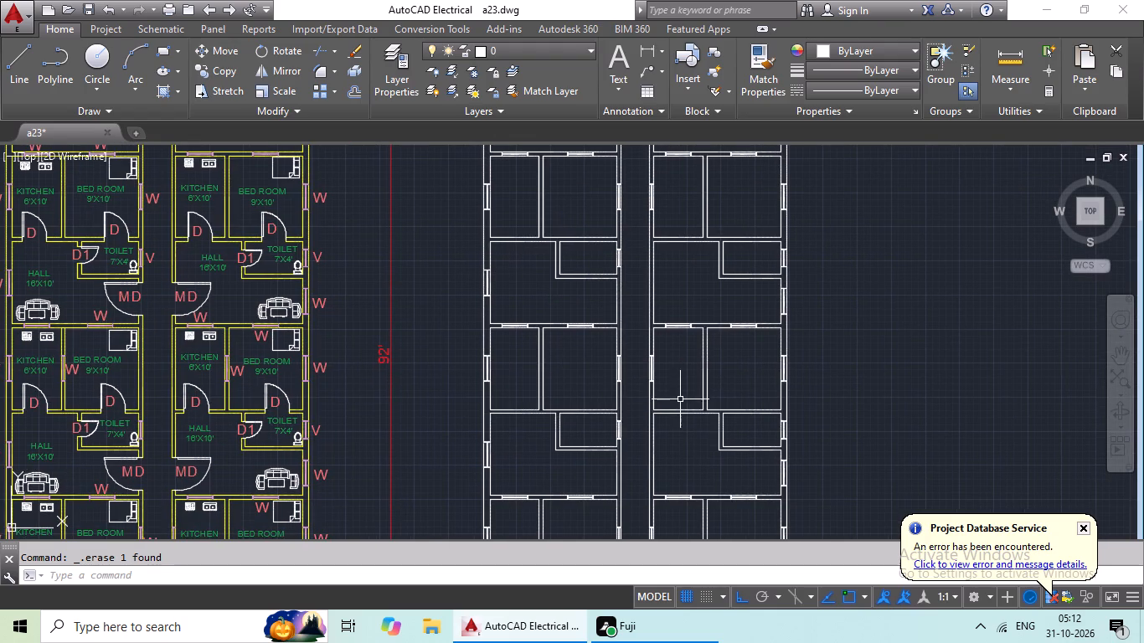
middle_click_drag(679, 404, 691, 311)
middle_click_drag(693, 335, 693, 331)
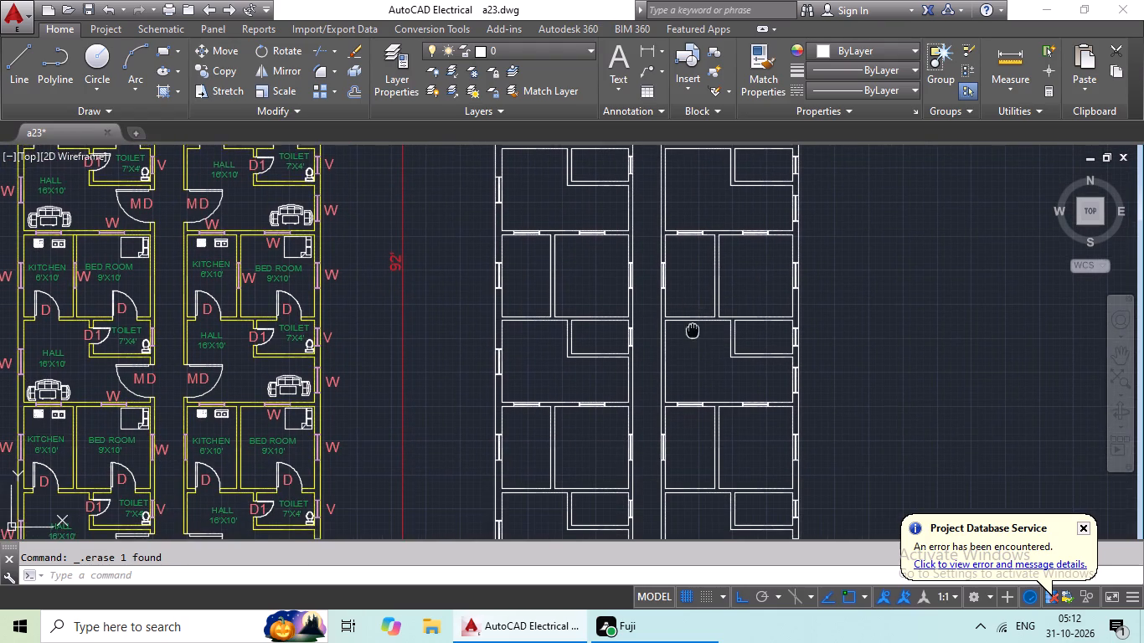
middle_click_drag(693, 331, 693, 296)
middle_click_drag(682, 346, 682, 266)
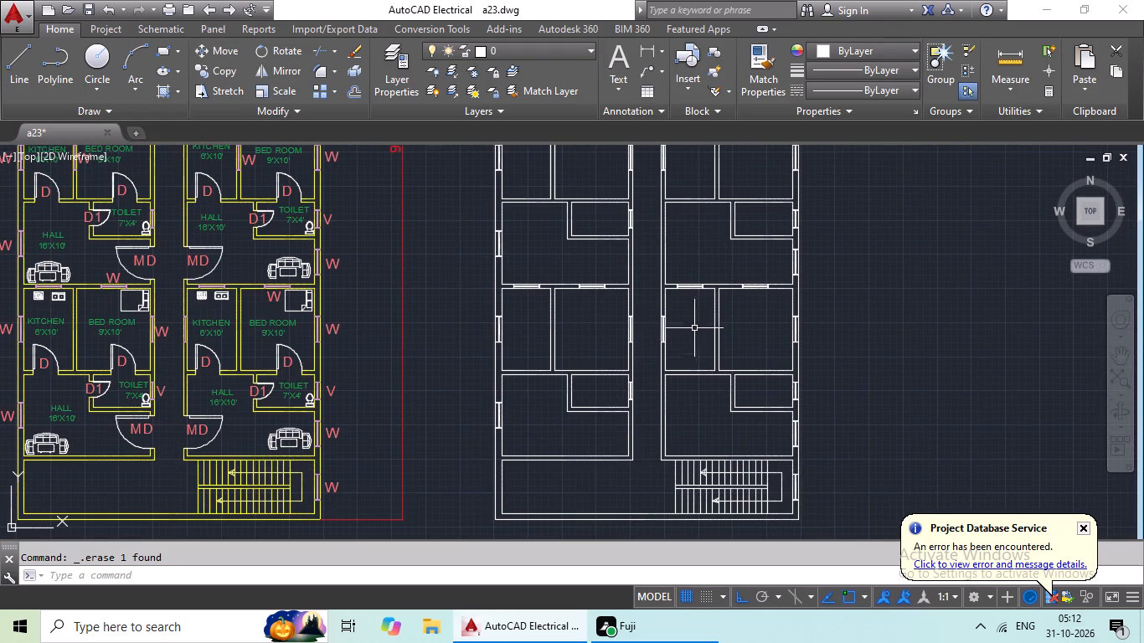
middle_click_drag(693, 325, 668, 449)
middle_click_drag(667, 295, 648, 467)
middle_click_drag(629, 287, 629, 404)
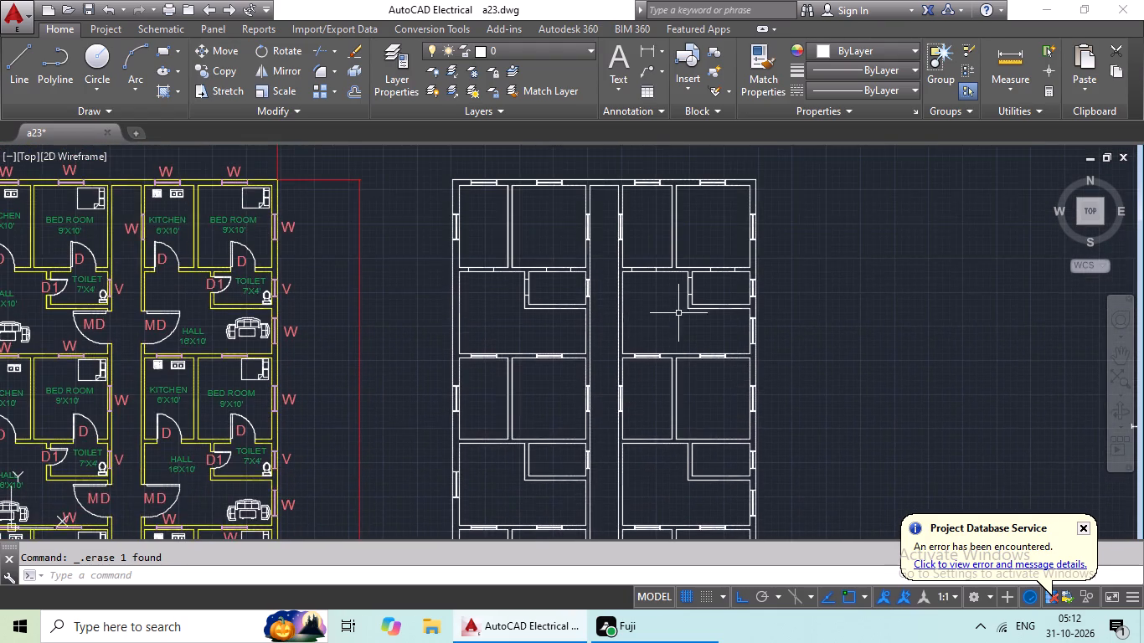
Draw a door jamb line across each of the two corridor walls at the top-row halls, just above the halls' lower walls.
scroll(678, 313, "up", 2)
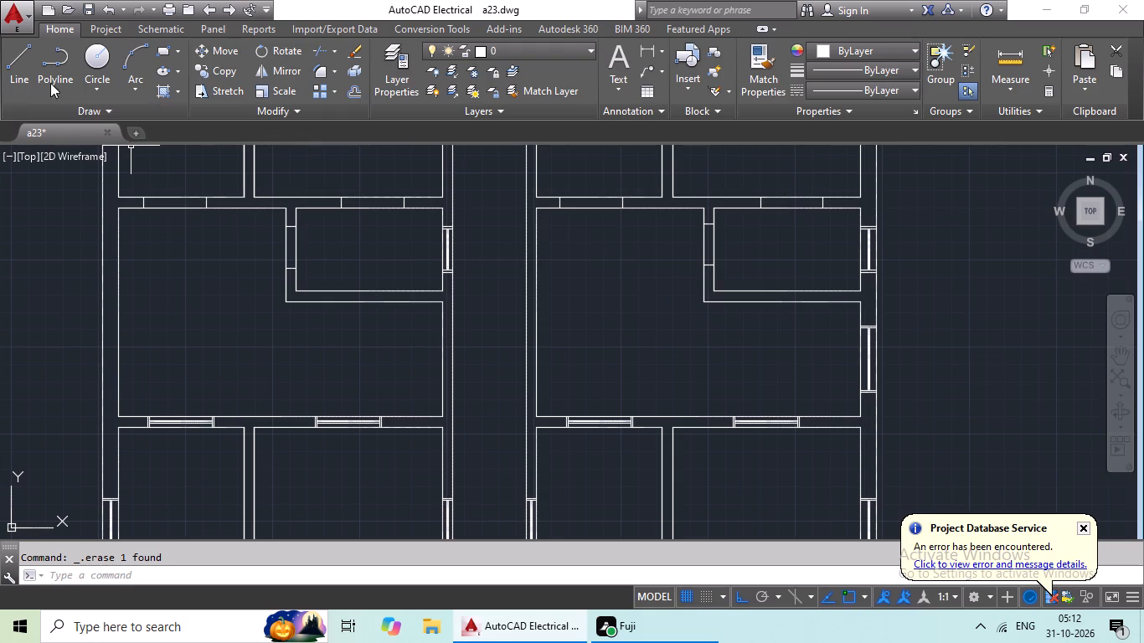
left_click(23, 66)
scroll(506, 440, "up", 2)
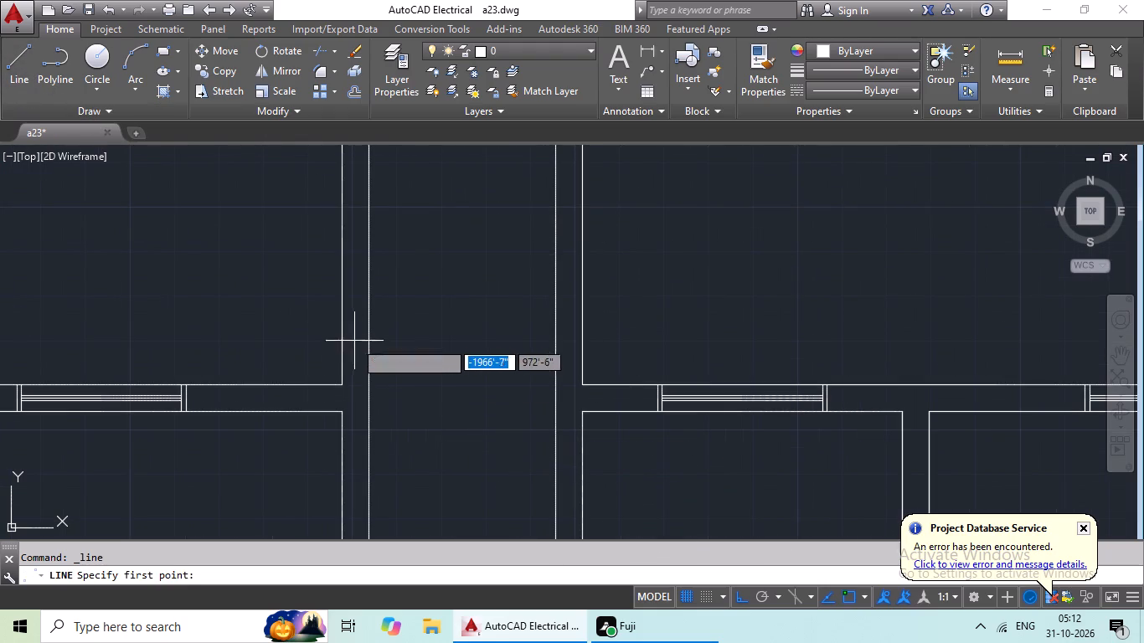
left_click(340, 334)
left_click_drag(368, 335, 378, 334)
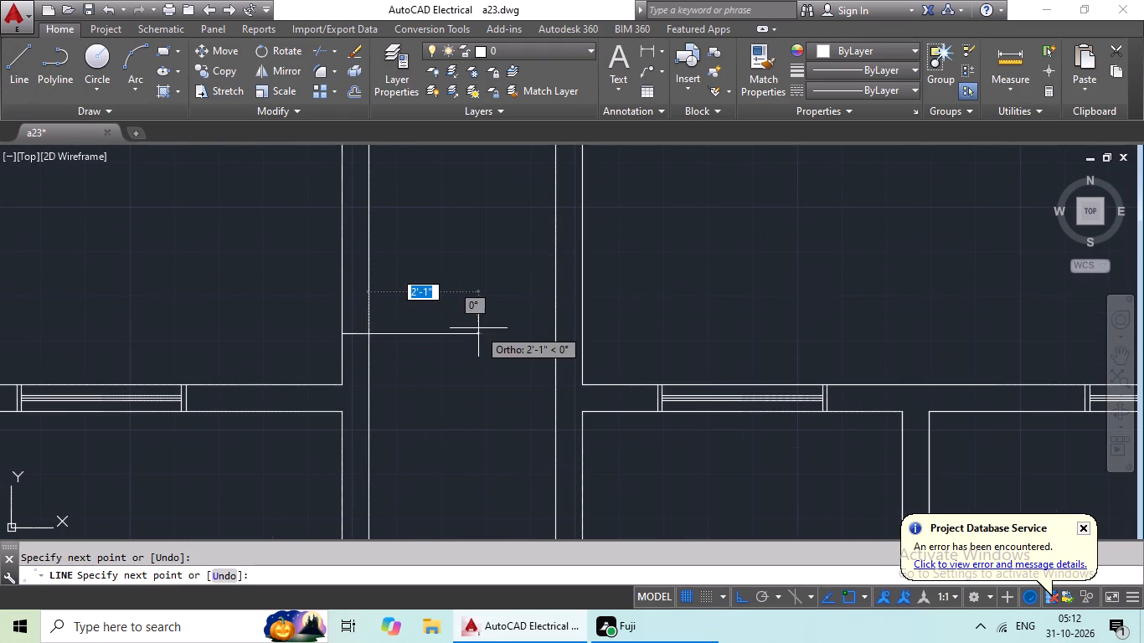
key("Escape")
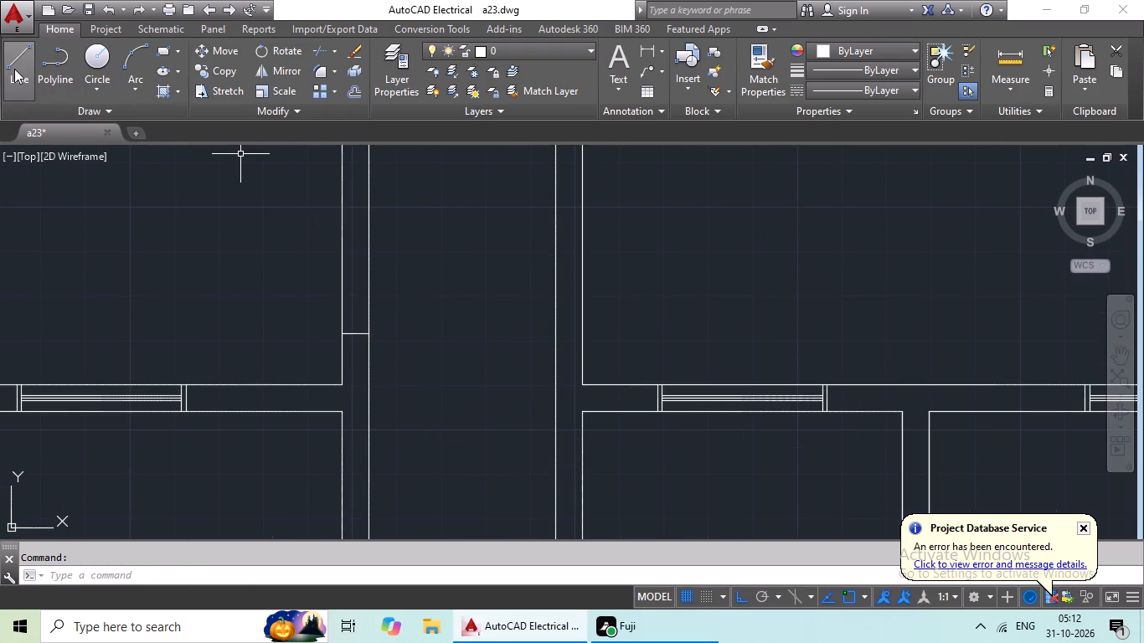
left_click(14, 69)
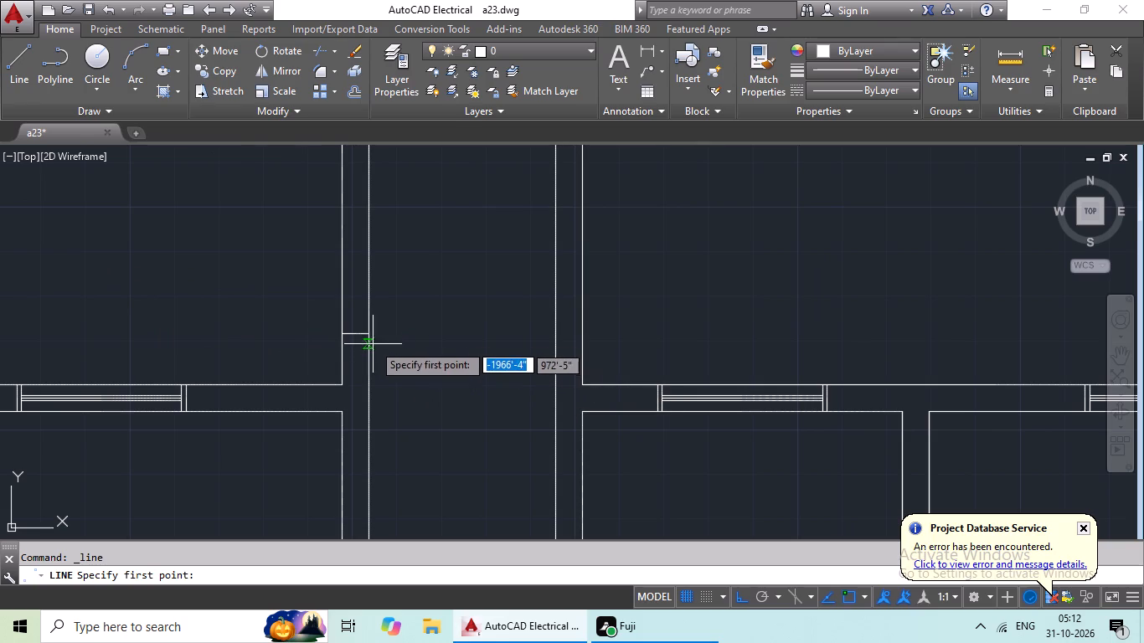
left_click(558, 337)
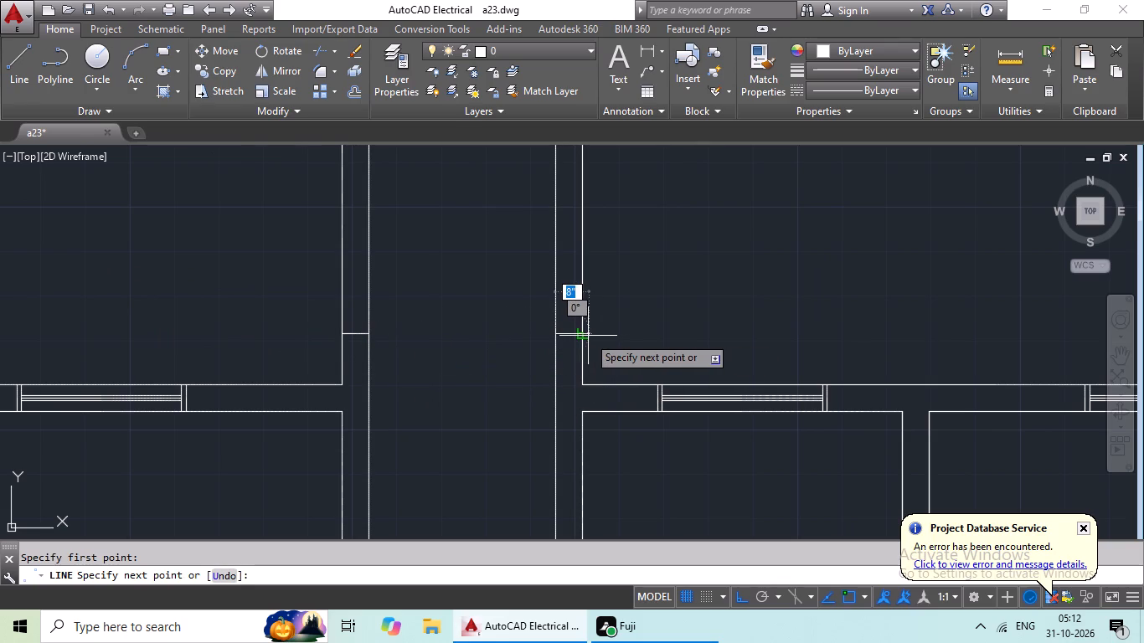
scroll(588, 336, "up", 1)
left_click(582, 332)
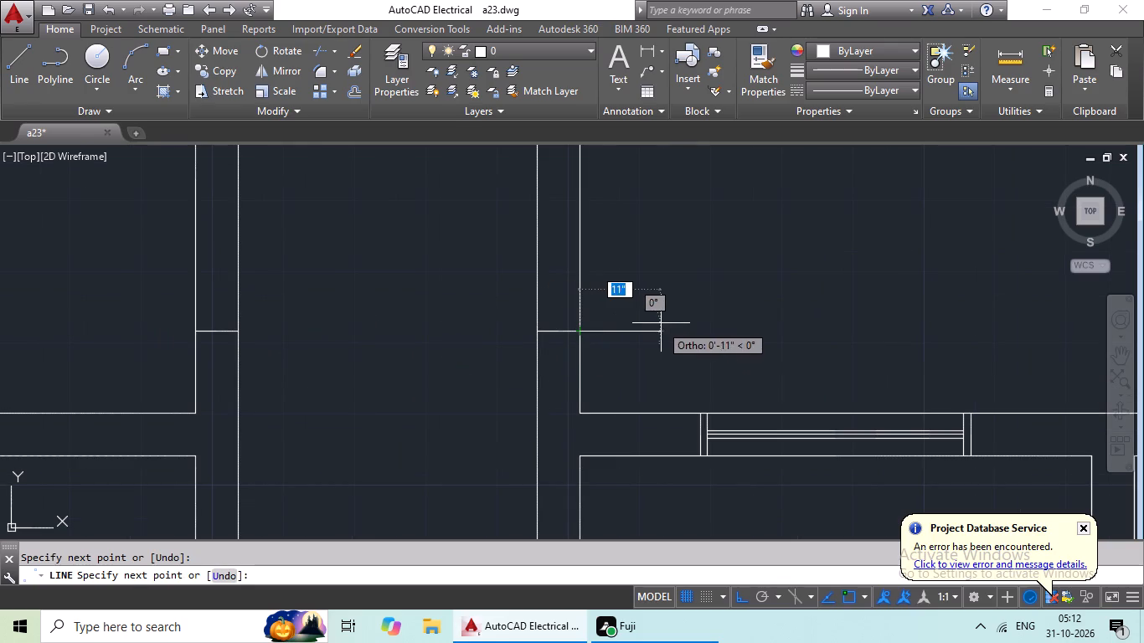
key("Escape")
Offset both corridor-wall jamb lines 4' upward to mark the main door openings of the top-row halls.
key("o")
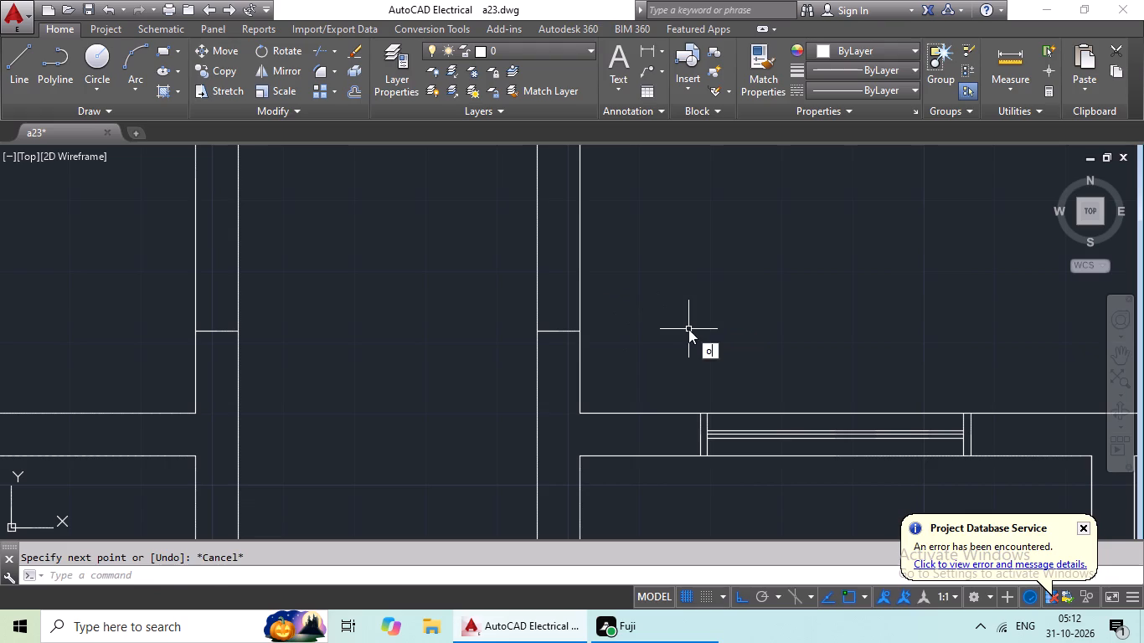
key("Return")
type("4'")
key("Return")
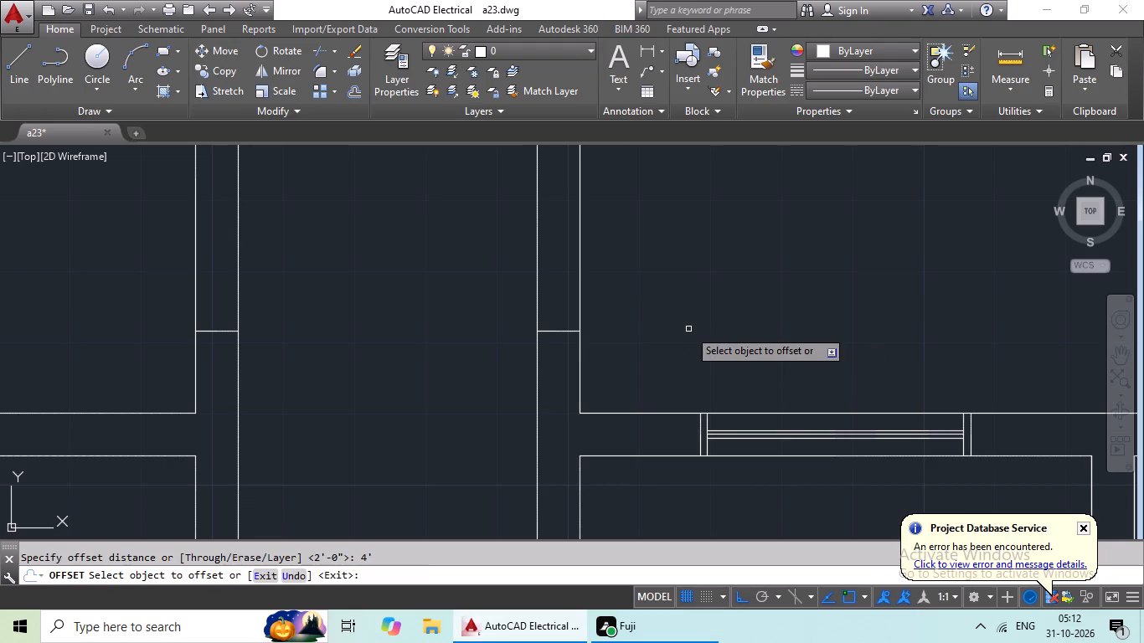
left_click_drag(570, 331, 570, 323)
left_click(570, 286)
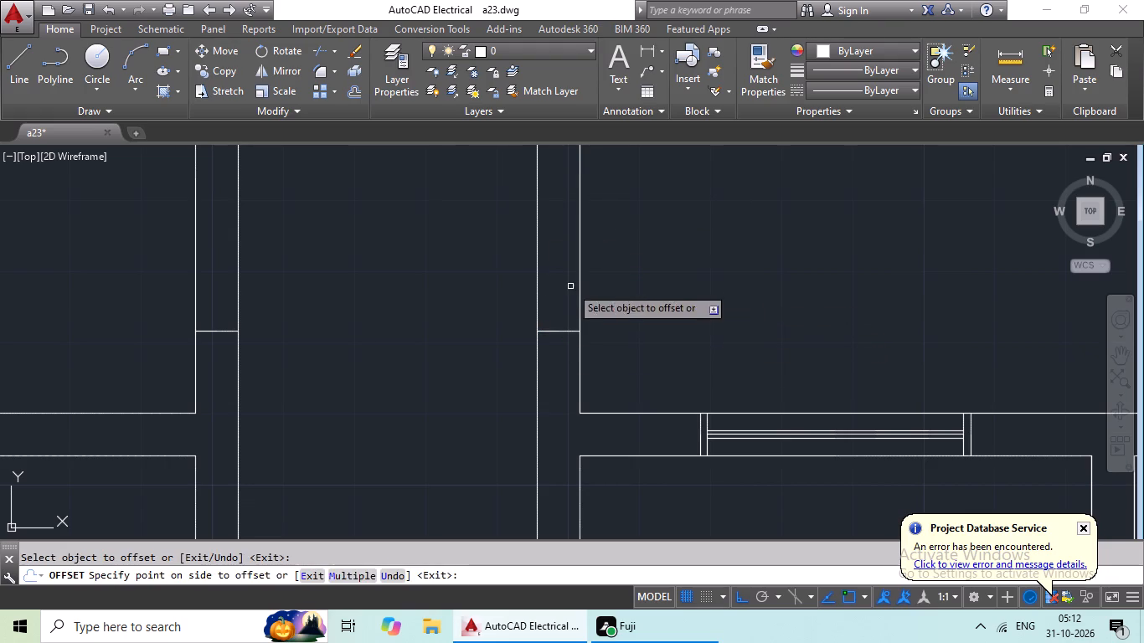
left_click(226, 332)
left_click(226, 304)
scroll(359, 307, "down", 3)
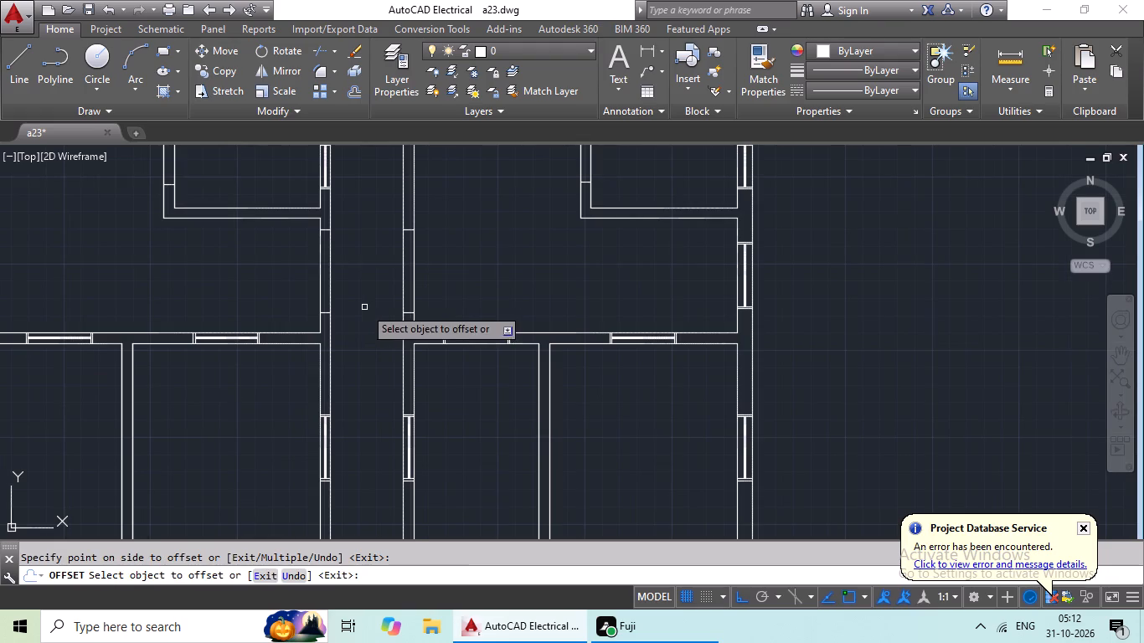
Draw a door jamb line across the wall between the second-row left unit's kitchen and hall, near the outer wall.
left_click(18, 62)
scroll(363, 296, "down", 2)
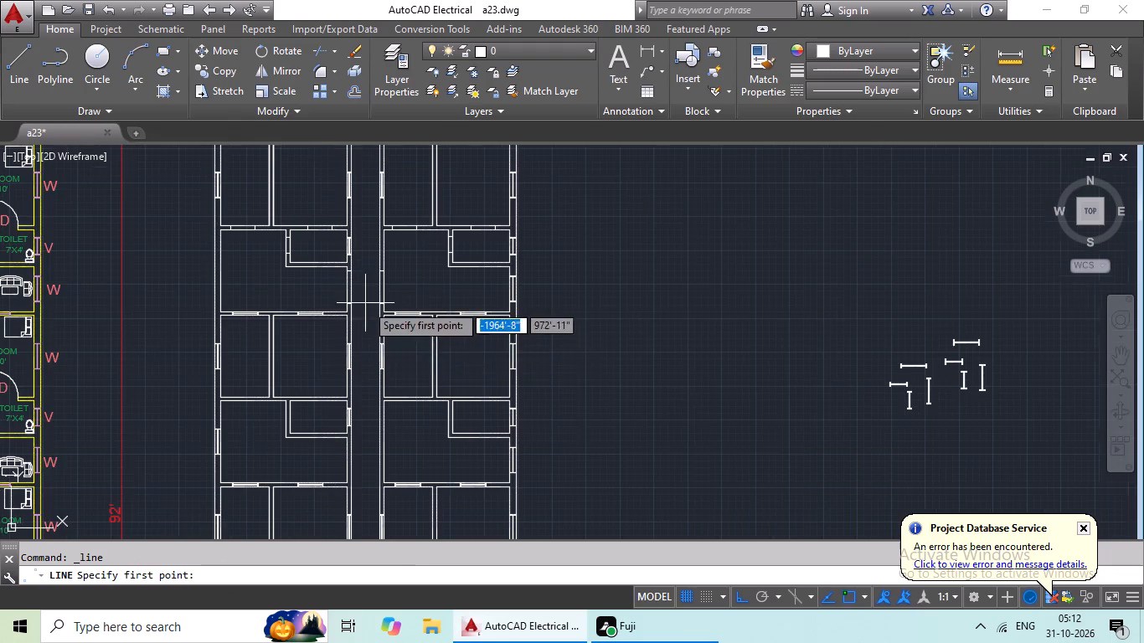
middle_click_drag(301, 352, 430, 295)
scroll(358, 333, "up", 1)
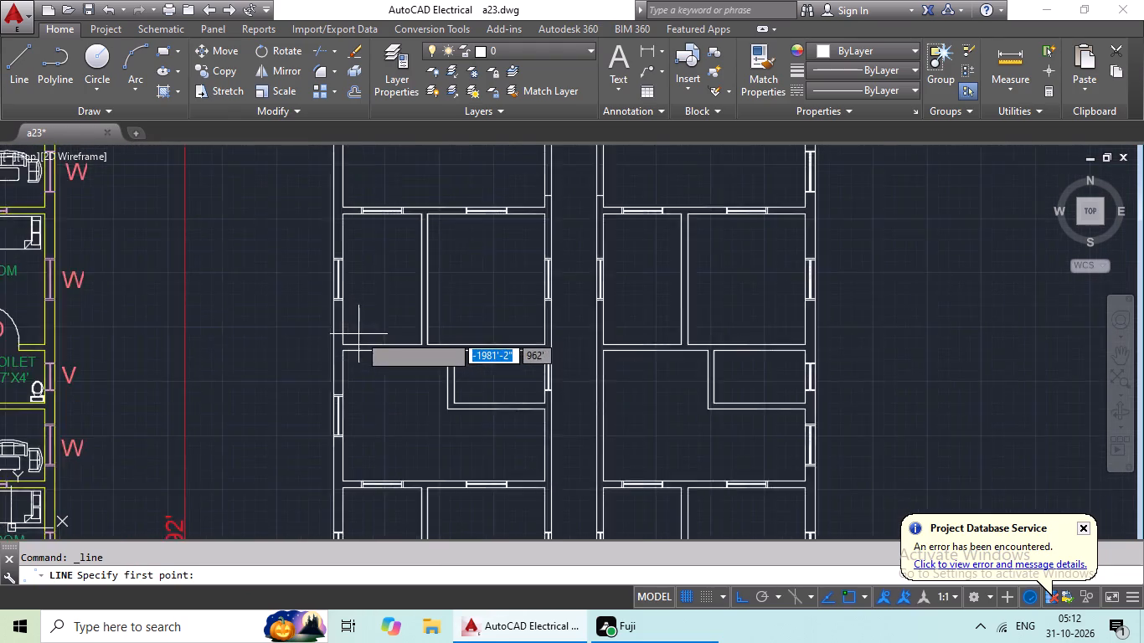
scroll(358, 334, "up", 1)
scroll(379, 348, "down", 2)
middle_click_drag(425, 314, 423, 352)
middle_click_drag(441, 355, 461, 313)
scroll(439, 353, "up", 1)
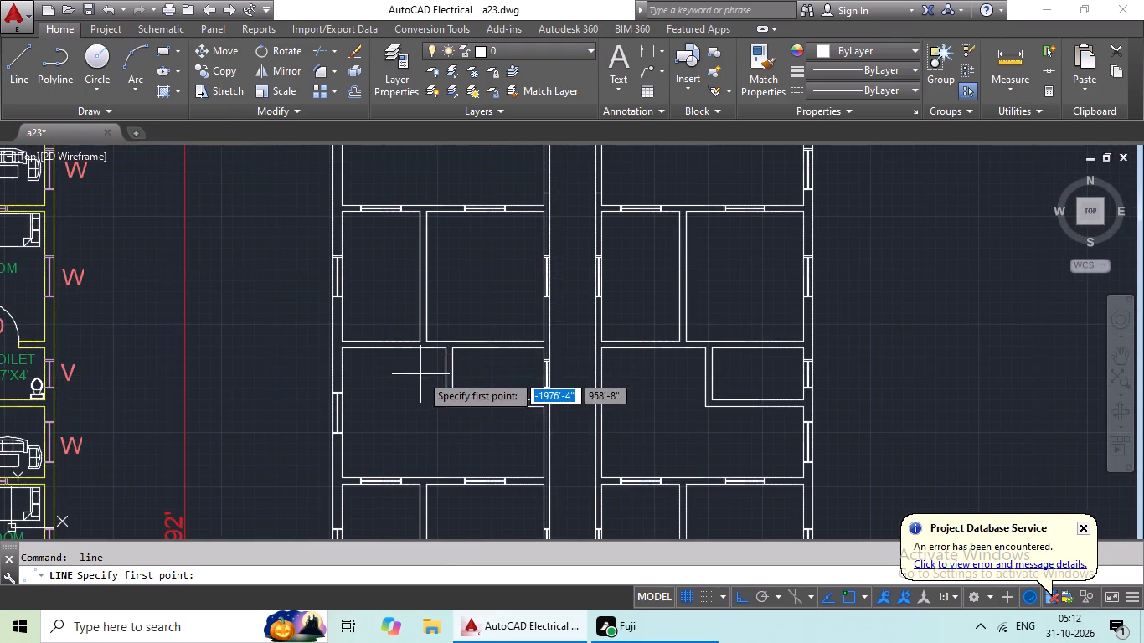
scroll(411, 357, "down", 1)
scroll(410, 358, "up", 3)
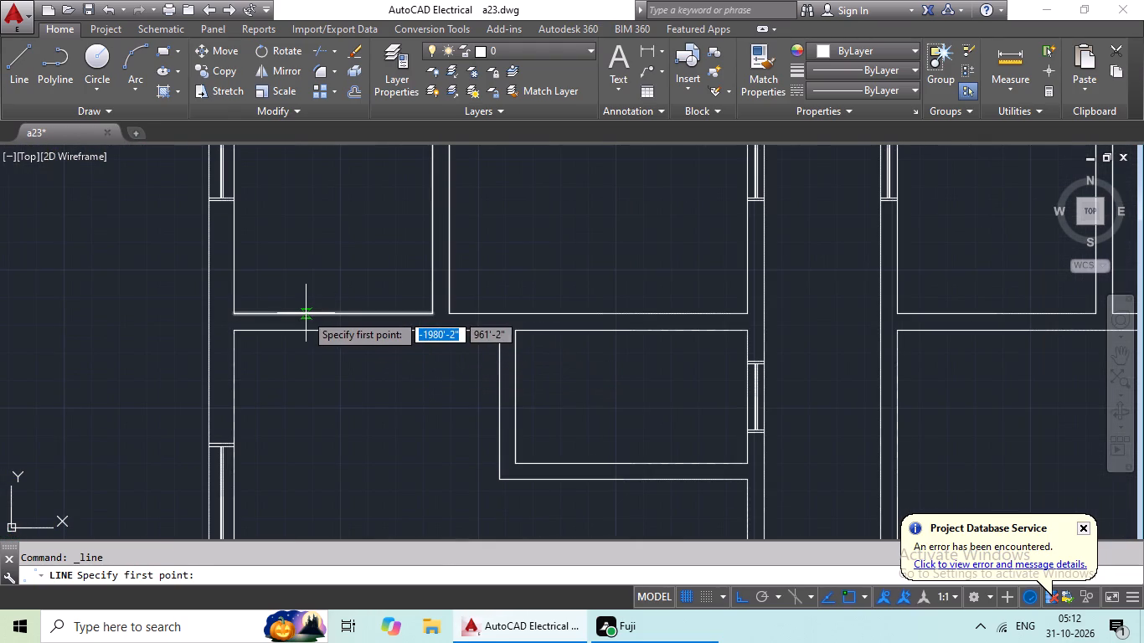
left_click(278, 312)
left_click_drag(277, 335, 301, 332)
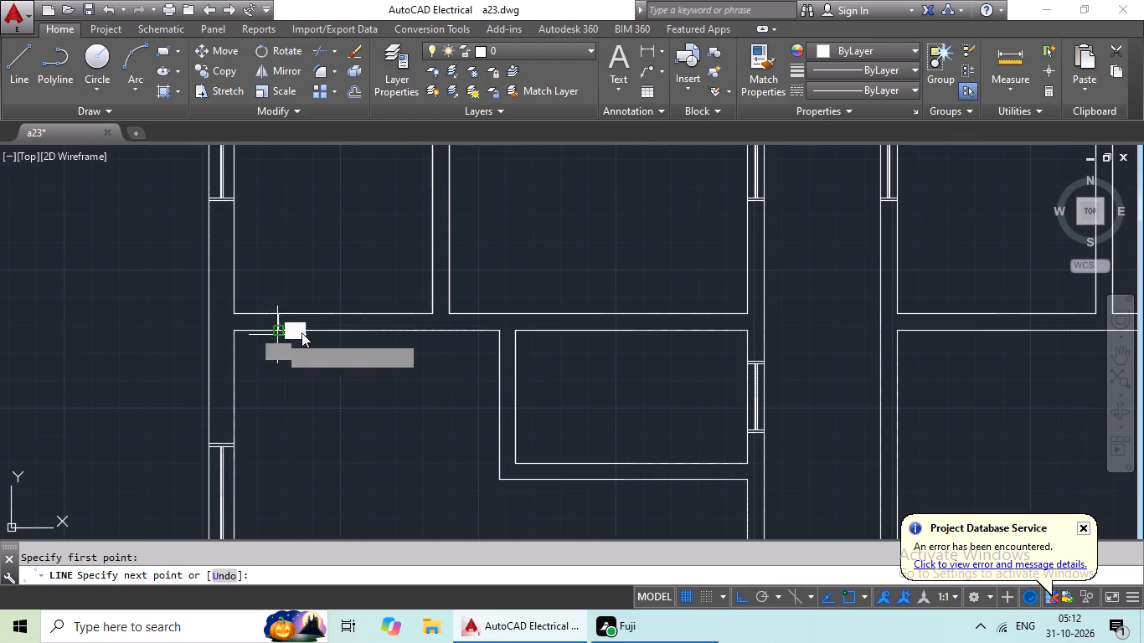
left_click_drag(301, 332, 307, 332)
key("Escape")
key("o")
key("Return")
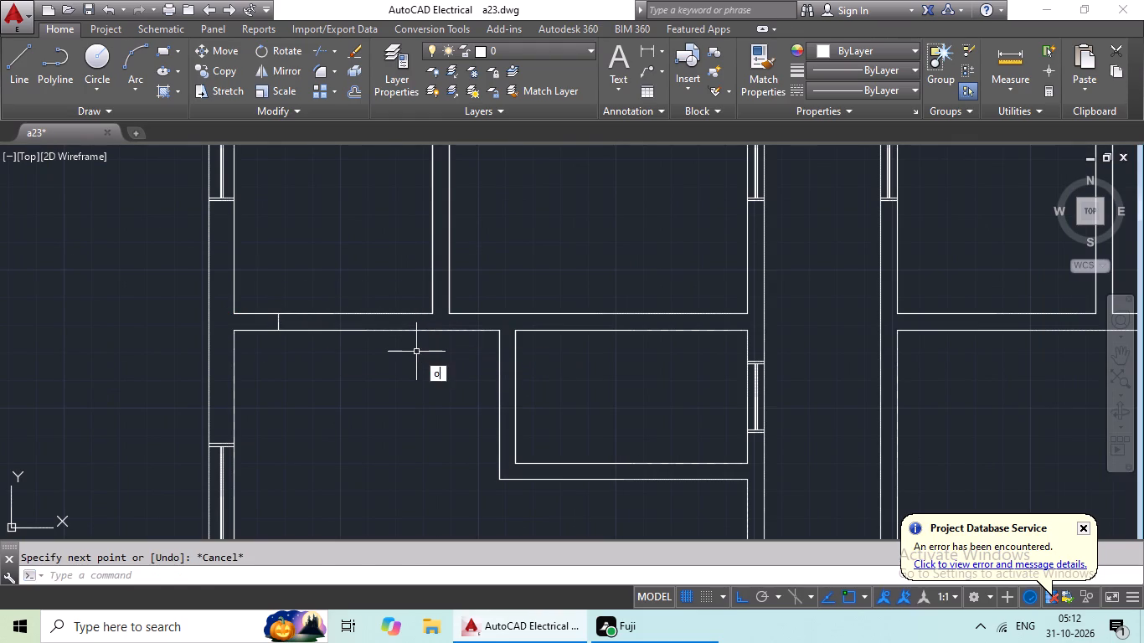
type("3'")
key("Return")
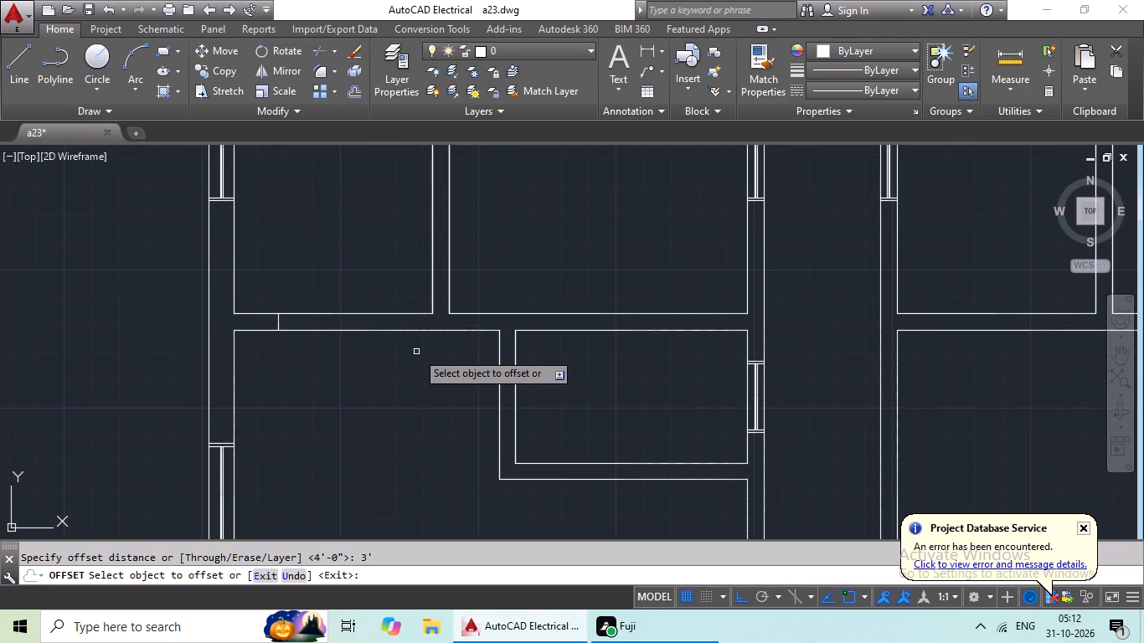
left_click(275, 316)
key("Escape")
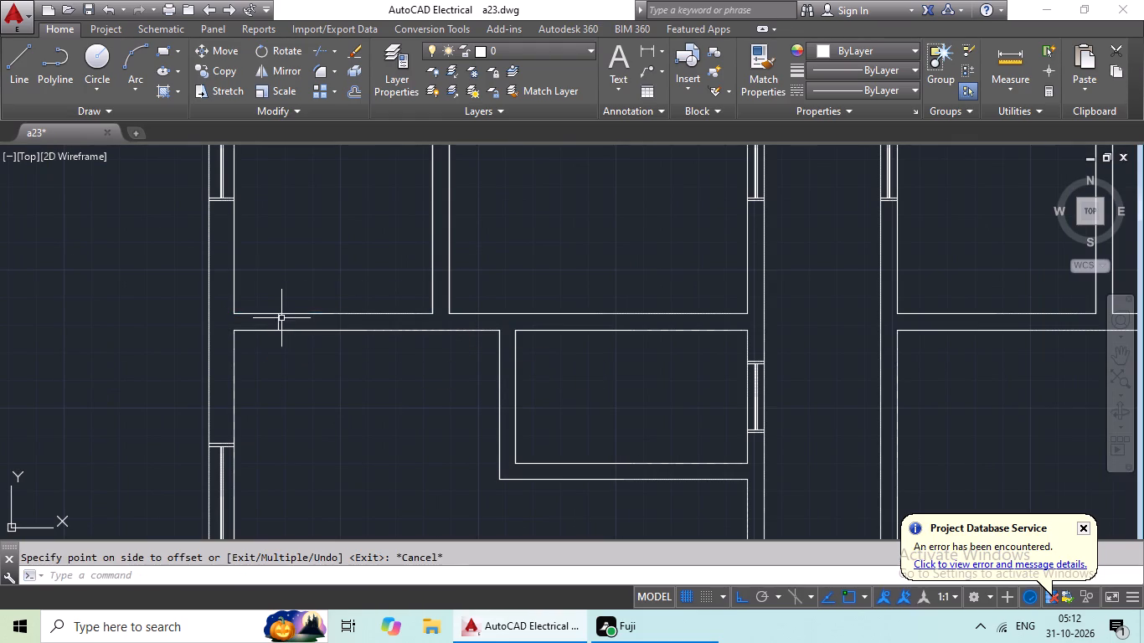
Offset the jamb line in the second-row left unit's kitchen-hall wall 3' away from the outer wall to mark the door opening.
key("o")
key("Return")
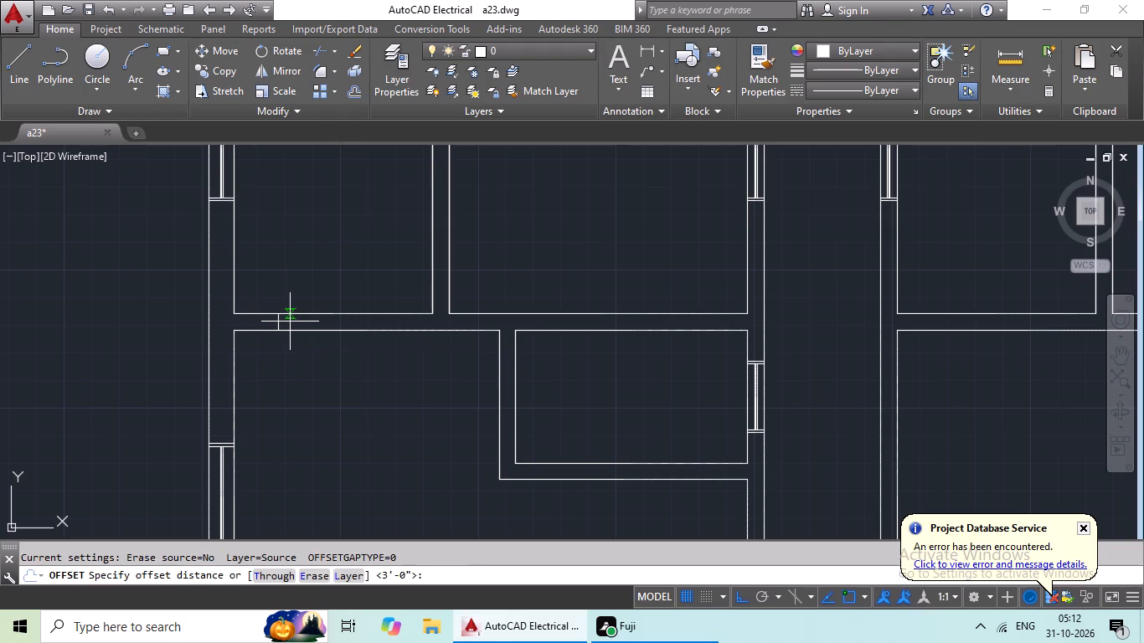
type("3'")
key("Return")
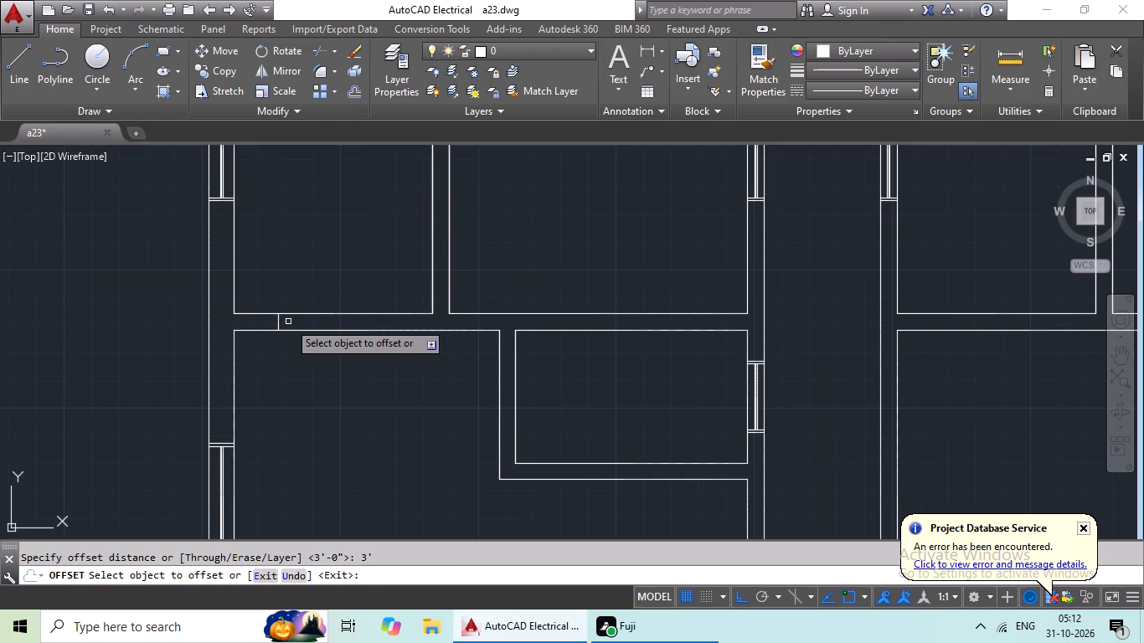
left_click_drag(279, 319, 291, 325)
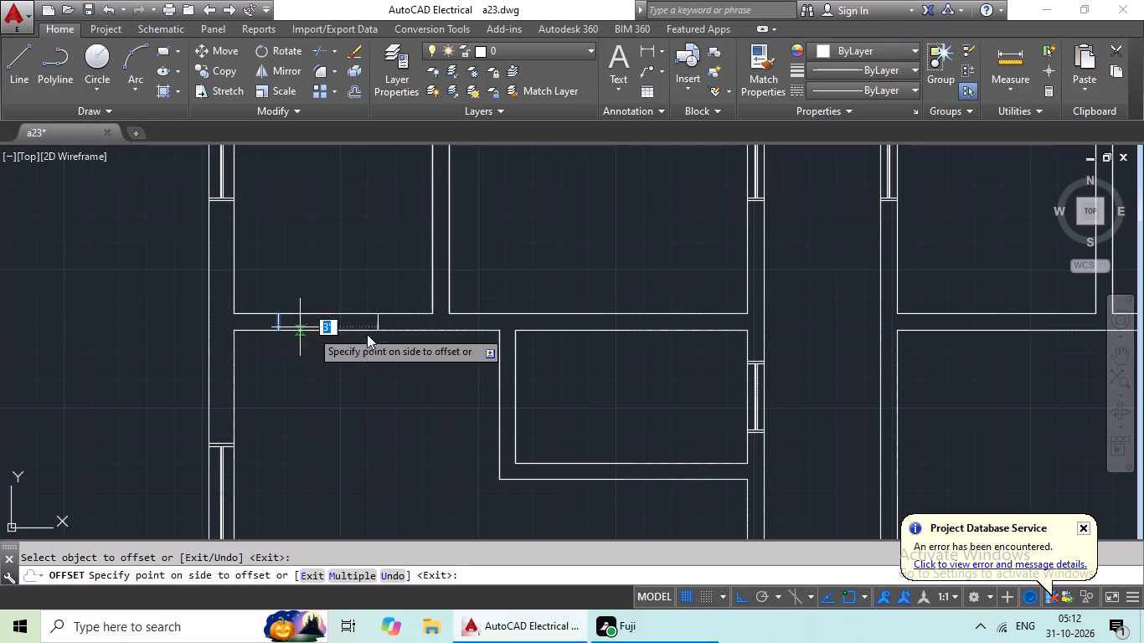
left_click(377, 332)
key("Escape")
key("Escape")
Mark a 3' door opening in the second-row left unit's bedroom-toilet wall with a jamb line near the corridor, offset toward the kitchen side.
left_click_drag(21, 70, 34, 82)
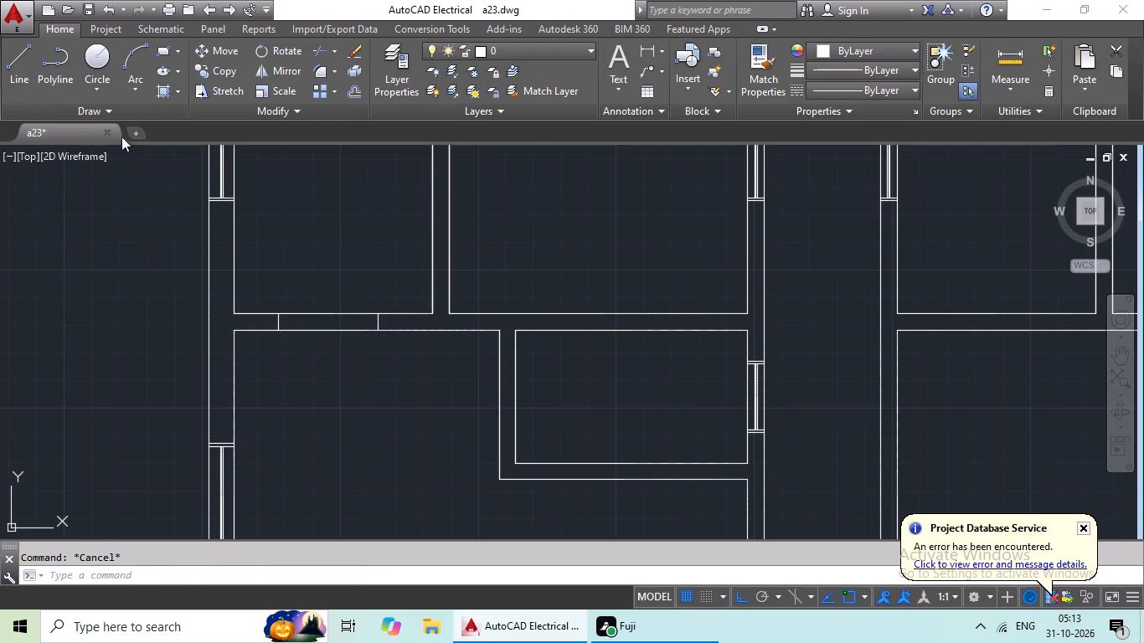
middle_click_drag(618, 376, 486, 405)
scroll(537, 373, "up", 1)
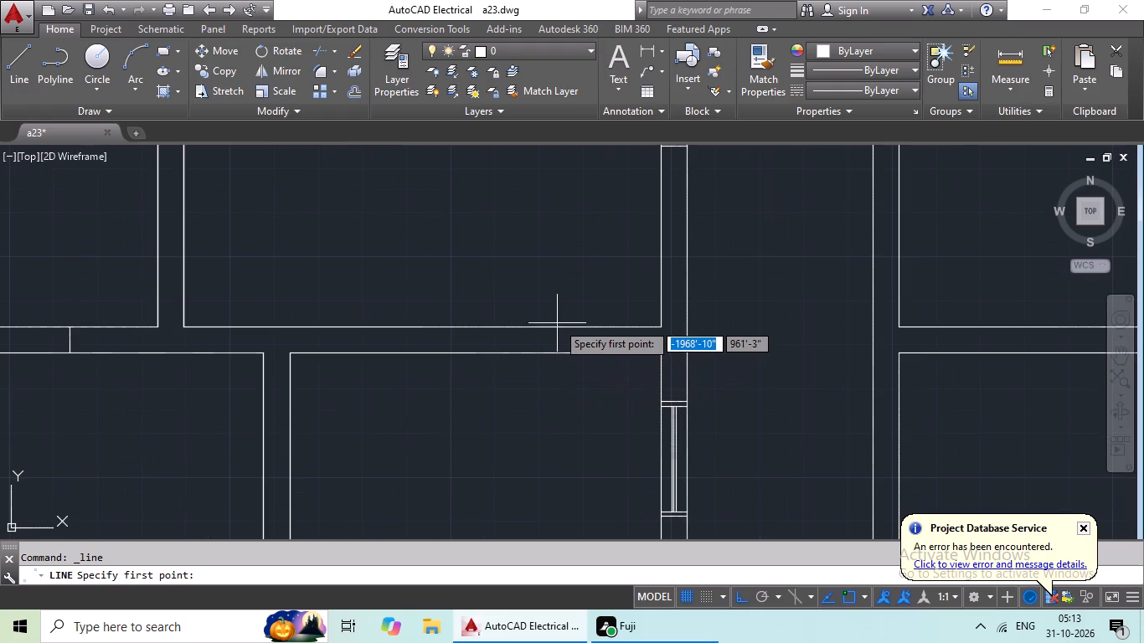
left_click(571, 327)
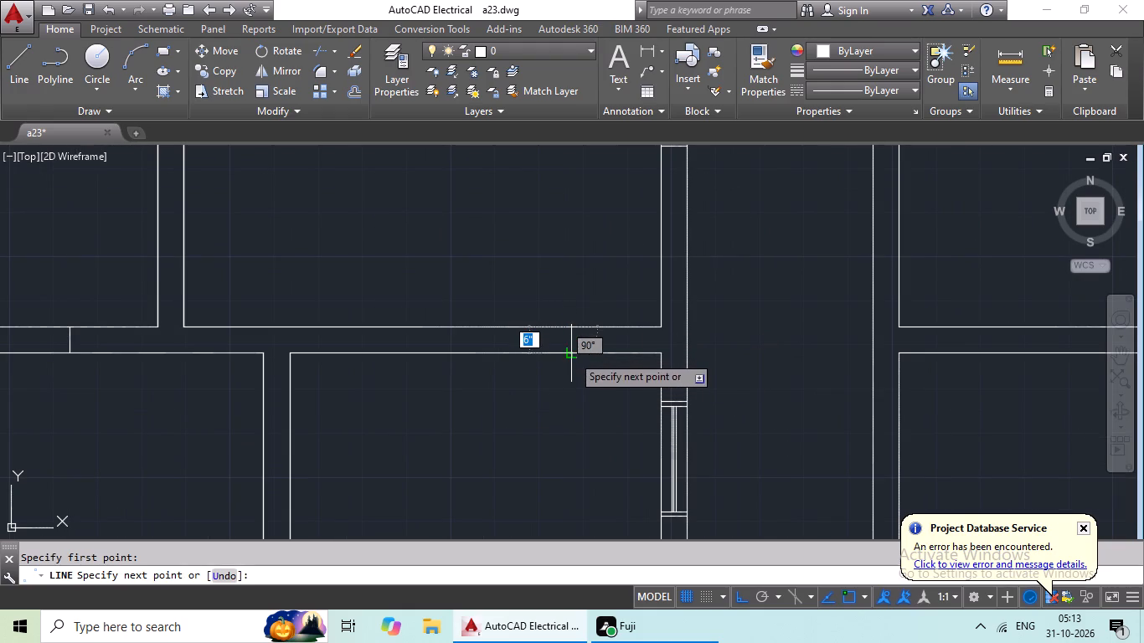
left_click(572, 355)
key("Escape")
key("Escape")
key("o")
key("Return")
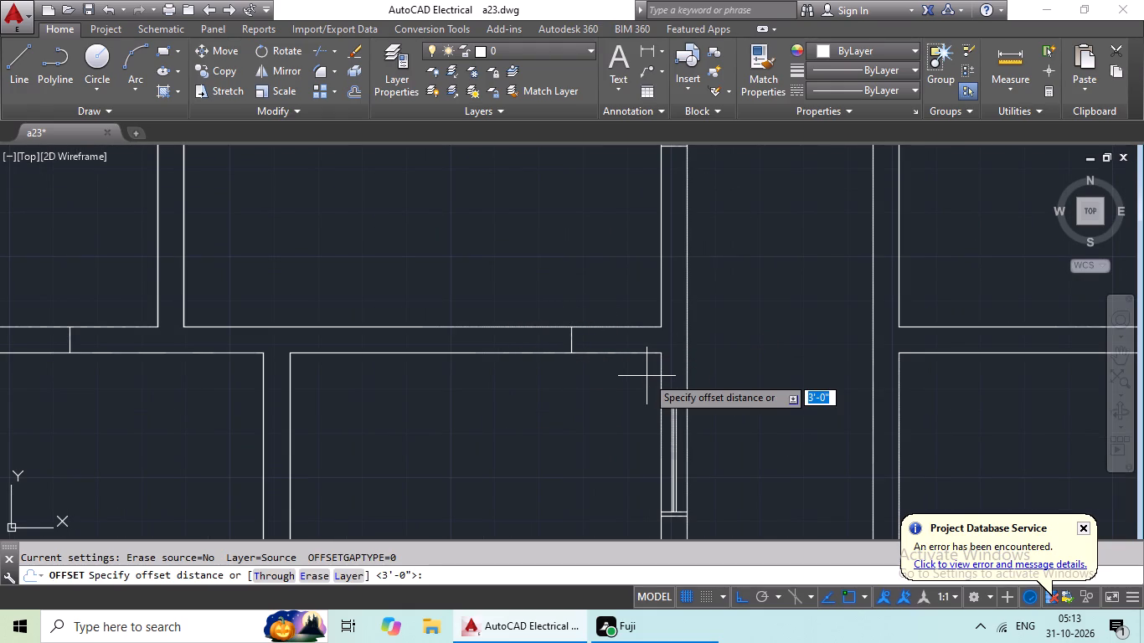
key("Return")
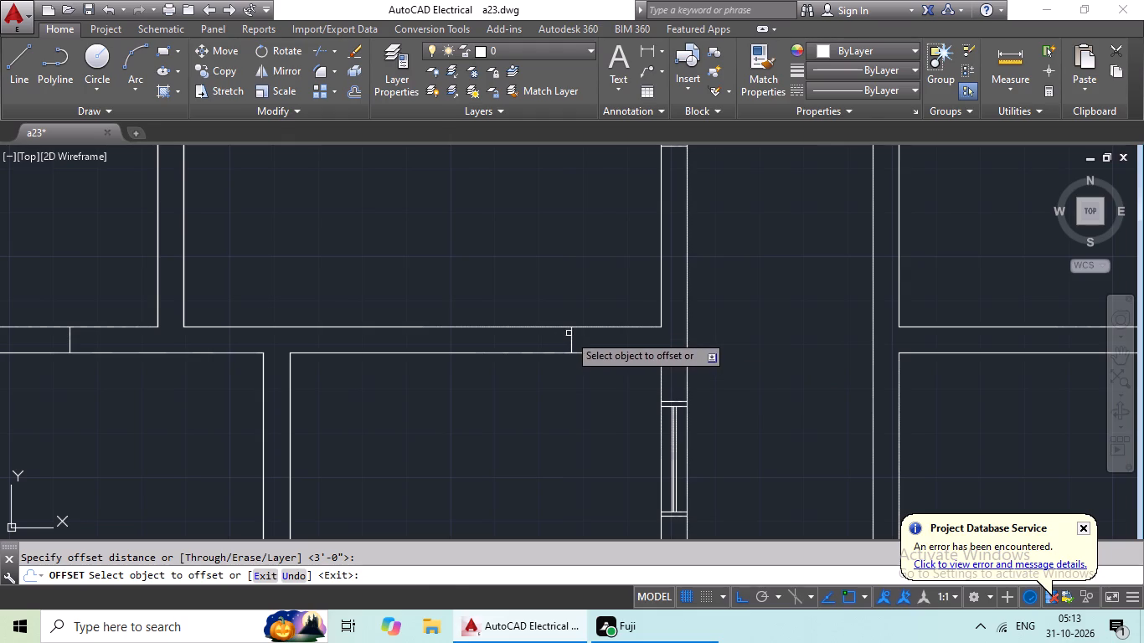
left_click(573, 337)
left_click(499, 352)
Mark a 3' door opening in the second-row right unit's kitchen-hall wall with a jamb line near the corridor, offset away from the corridor.
left_click(23, 75)
scroll(473, 343, "down", 2)
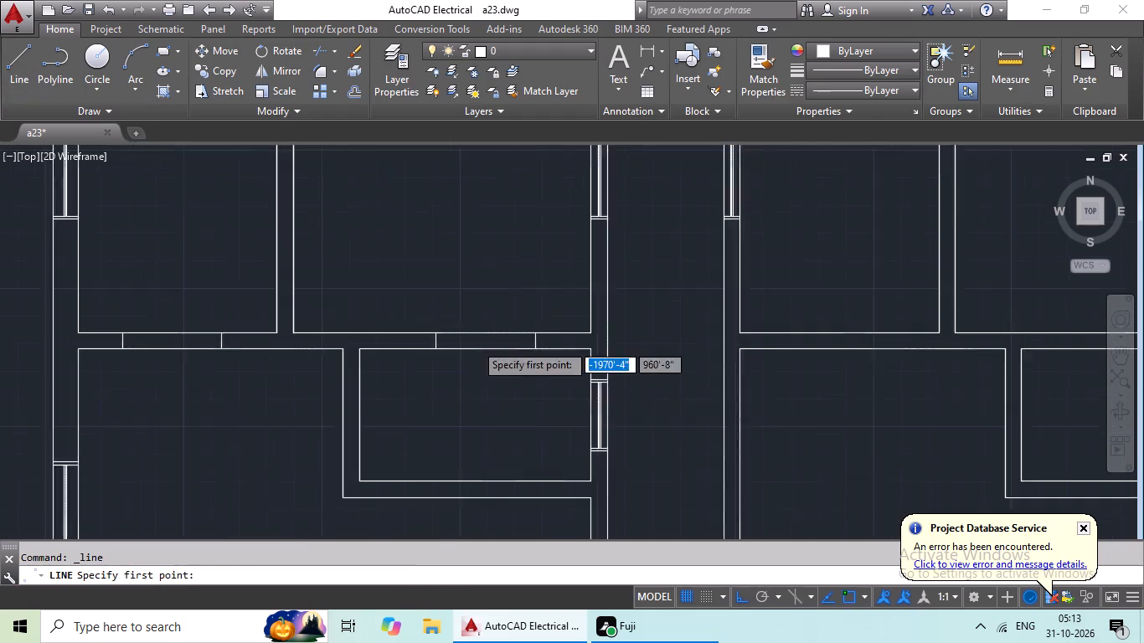
scroll(589, 397, "down", 1)
middle_click_drag(583, 393, 464, 394)
scroll(559, 361, "up", 2)
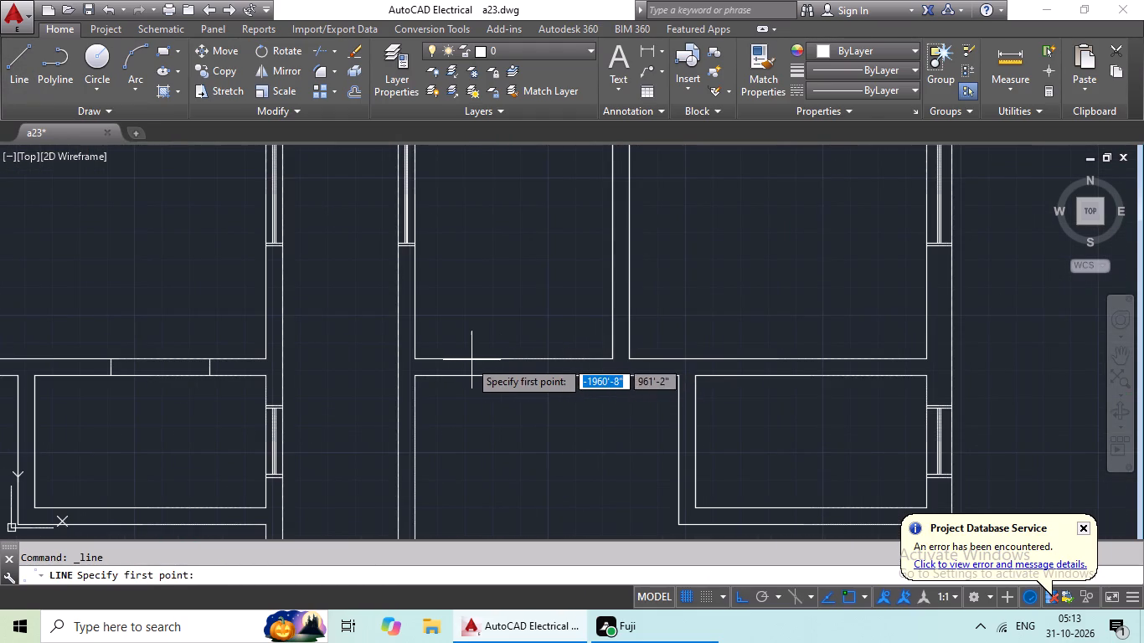
left_click(454, 358)
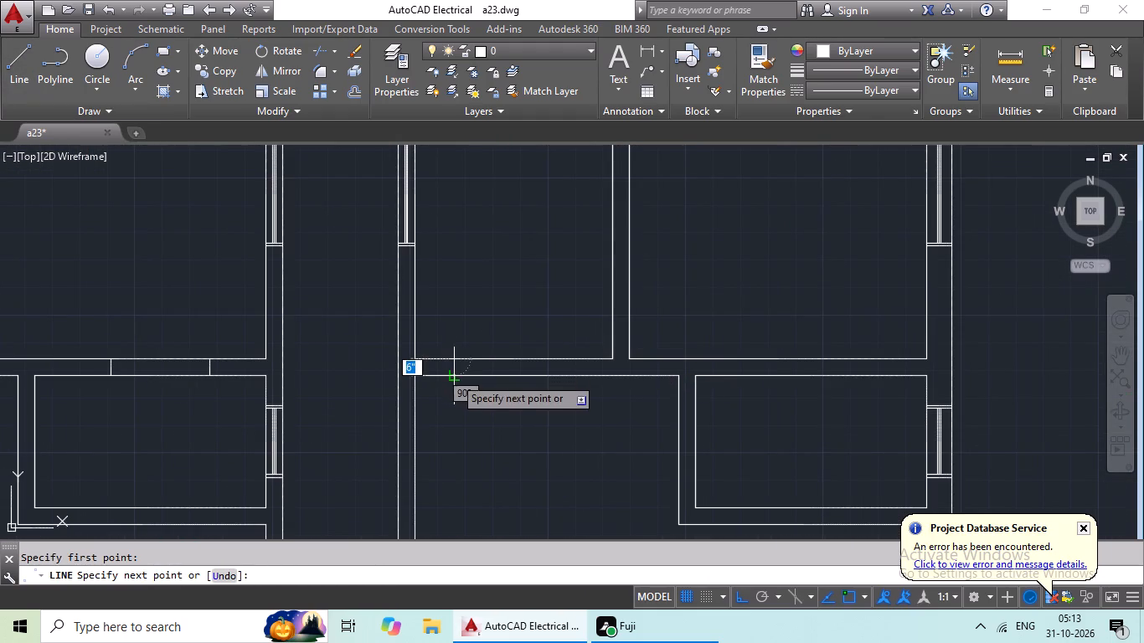
left_click_drag(454, 378, 462, 382)
key("Escape")
key("o")
key("Return")
key("Return")
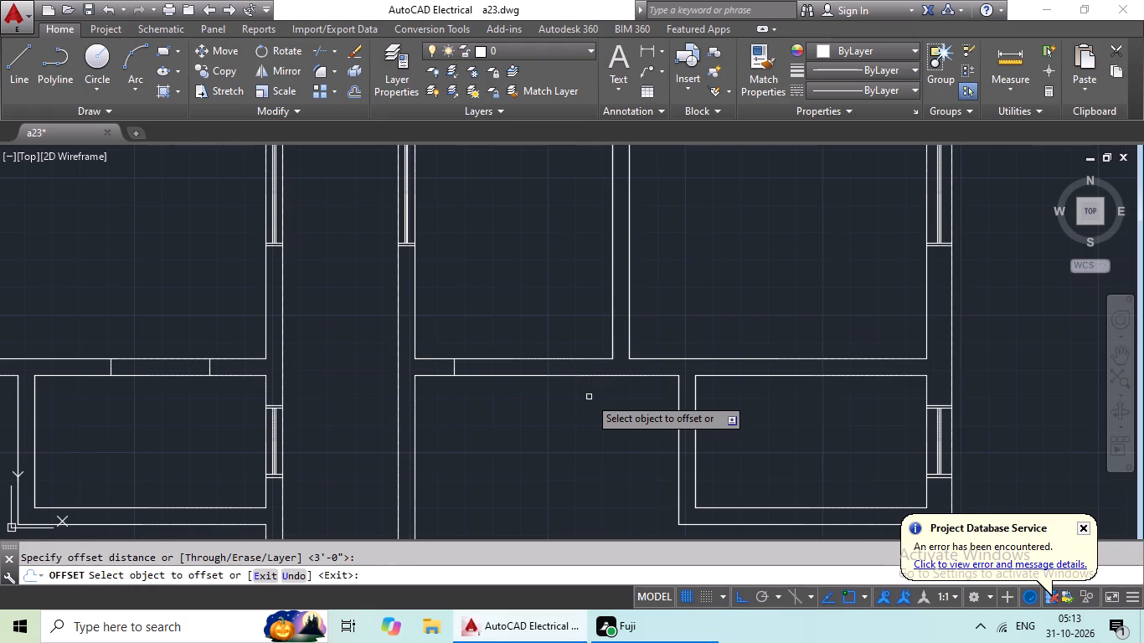
left_click_drag(456, 367, 479, 368)
left_click(517, 368)
Mark a 3' door opening in the second-row right unit's bedroom-toilet wall with a jamb line near the outer wall, offset inward.
left_click(18, 66)
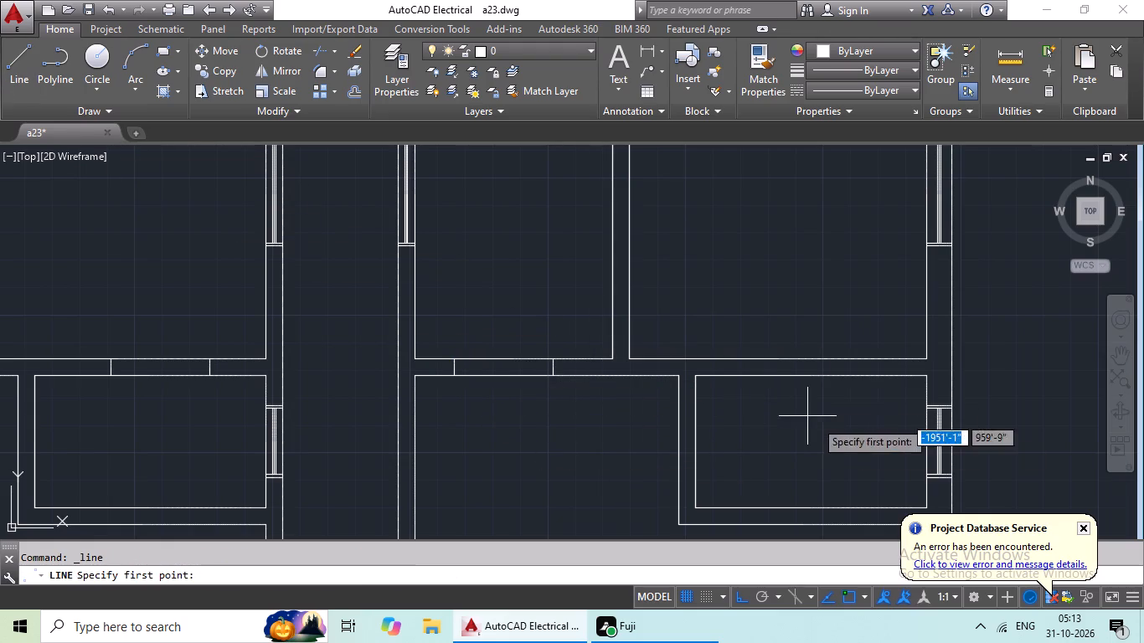
middle_click_drag(856, 423, 586, 420)
left_click_drag(600, 355, 597, 364)
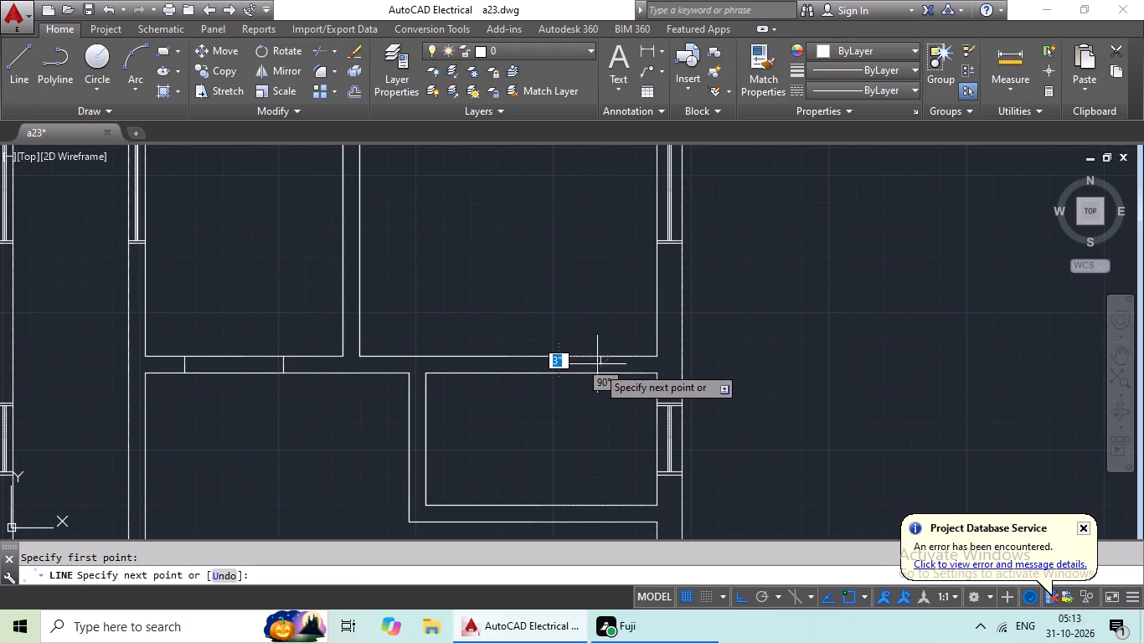
left_click_drag(594, 373, 606, 373)
key("Escape")
key("Escape")
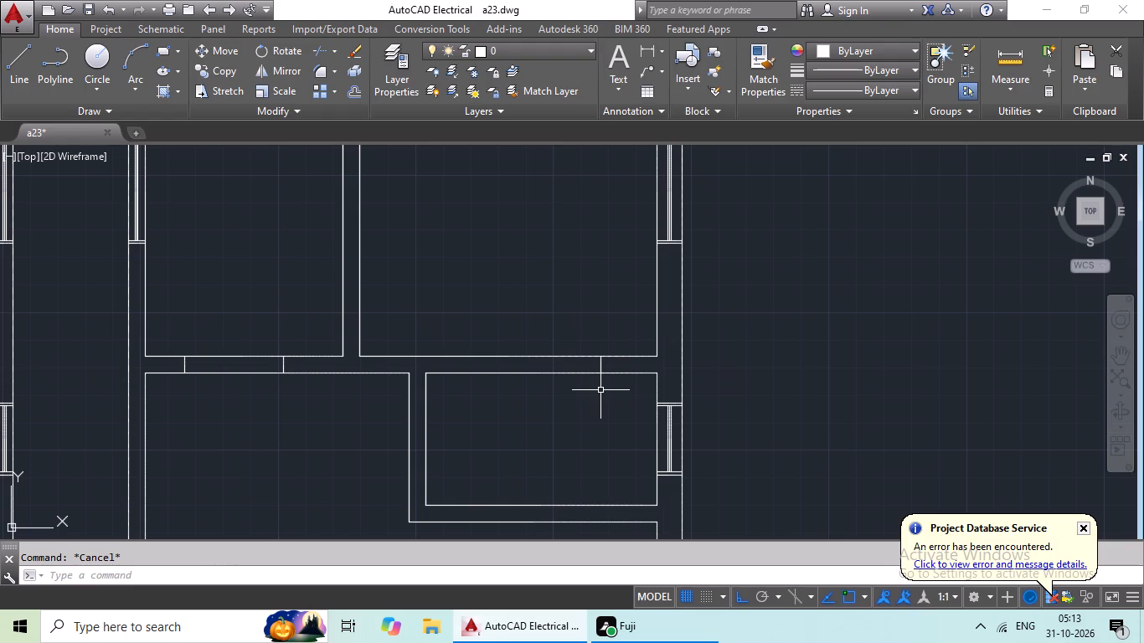
key("Escape")
key("o")
key("Return")
key("Return")
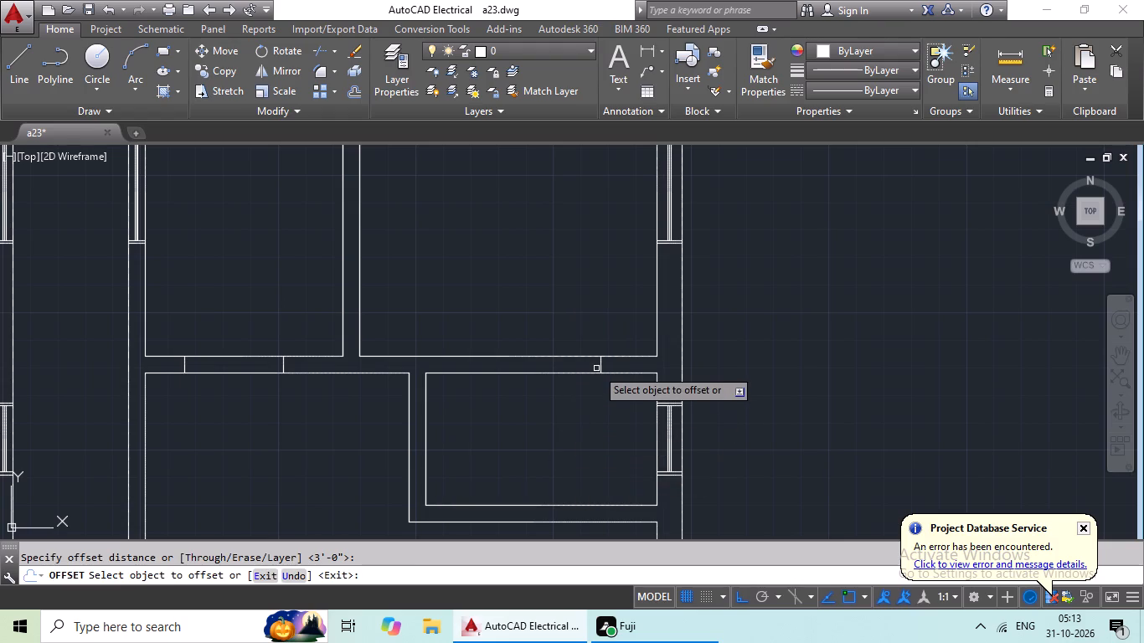
left_click_drag(600, 365, 590, 369)
left_click(525, 375)
Mark a 2' door opening in the second-row left unit's toilet-hall wall with a jamb line below the toilet's upper wall, offset downward.
left_click(15, 75)
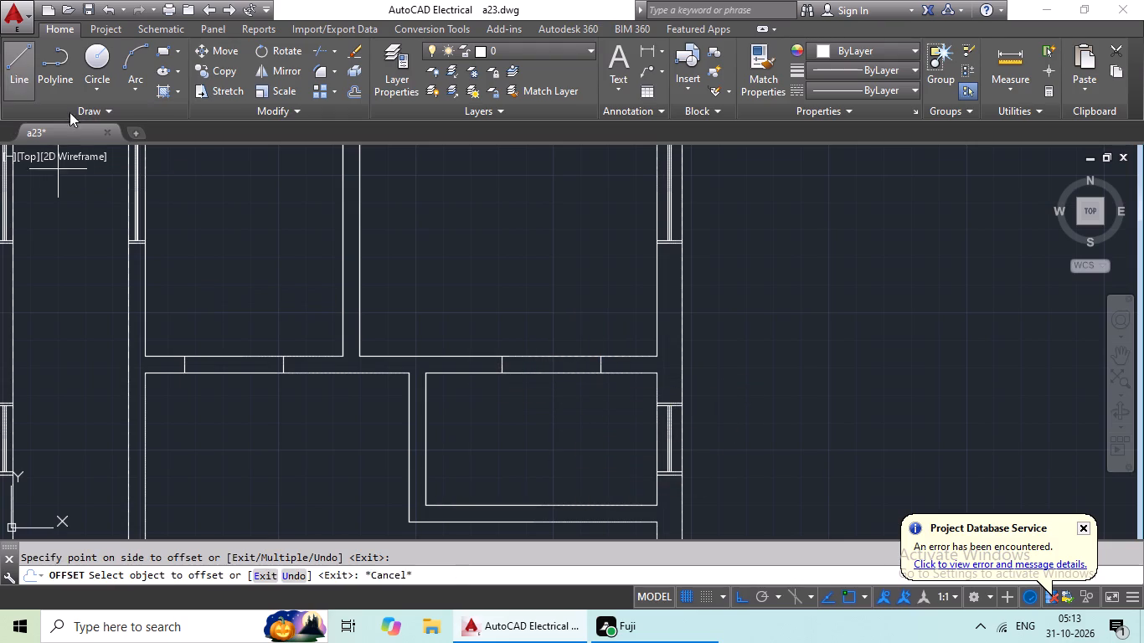
scroll(306, 372, "down", 2)
middle_click_drag(308, 419, 442, 320)
middle_click_drag(432, 352, 477, 316)
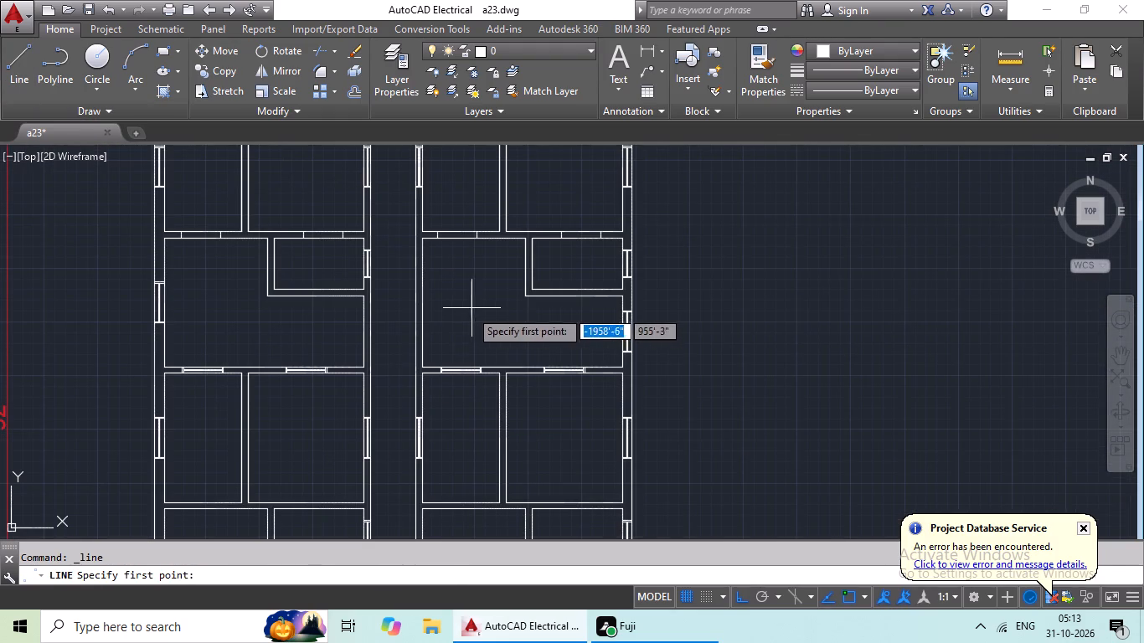
middle_click_drag(273, 259, 338, 325)
scroll(332, 316, "up", 3)
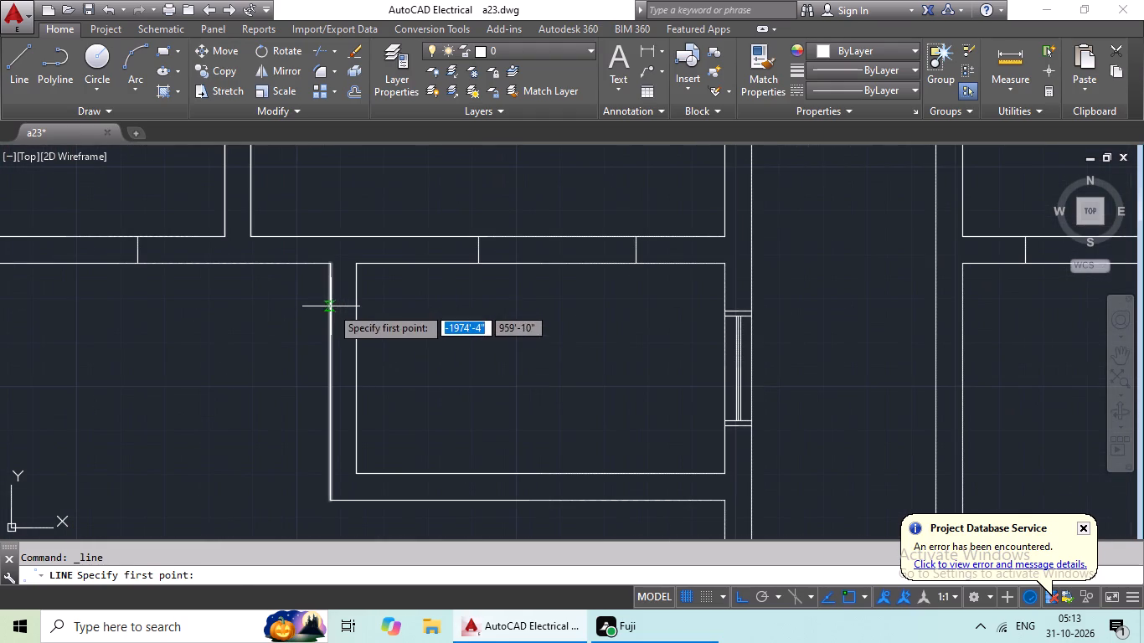
left_click(331, 306)
left_click(357, 304)
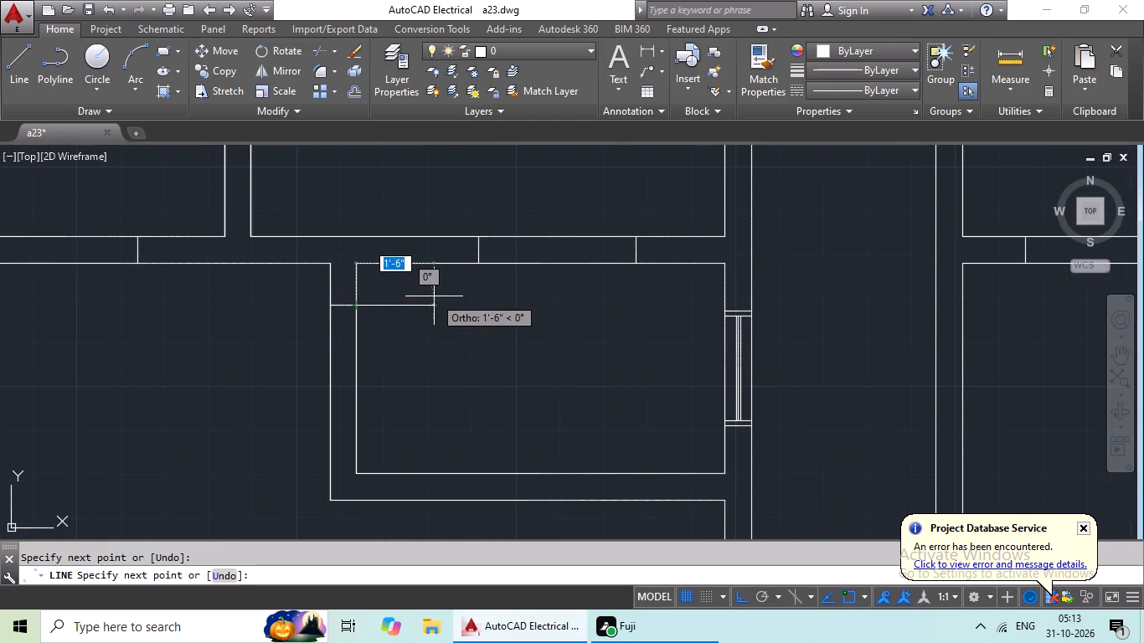
key("Escape")
key("o")
key("Return")
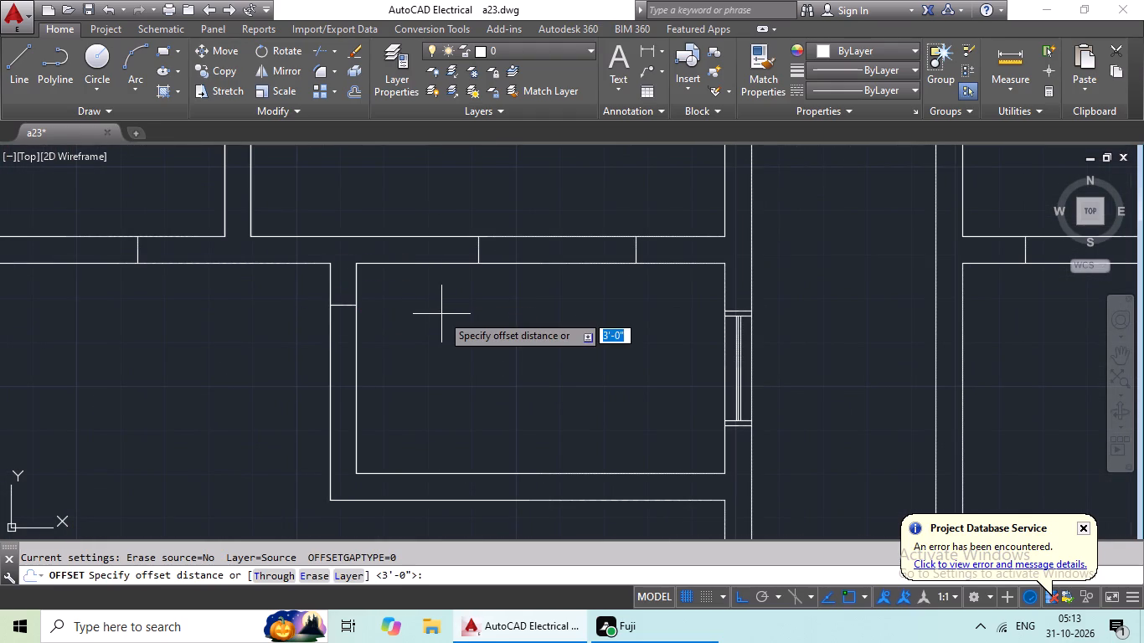
type("2'")
key("Return")
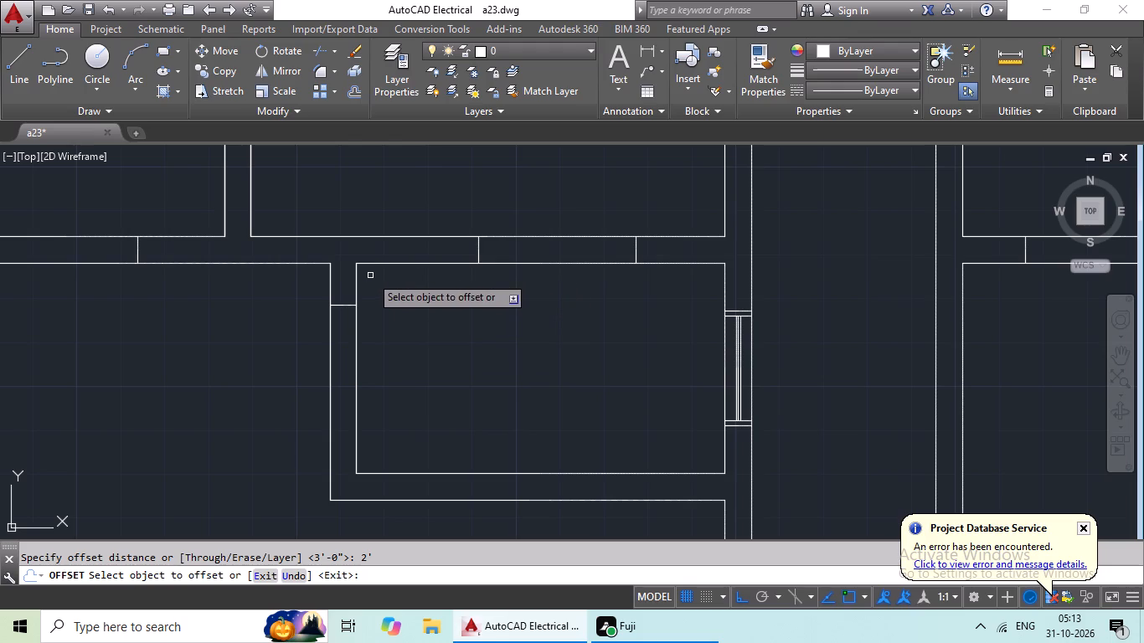
left_click_drag(348, 306, 348, 314)
left_click(335, 373)
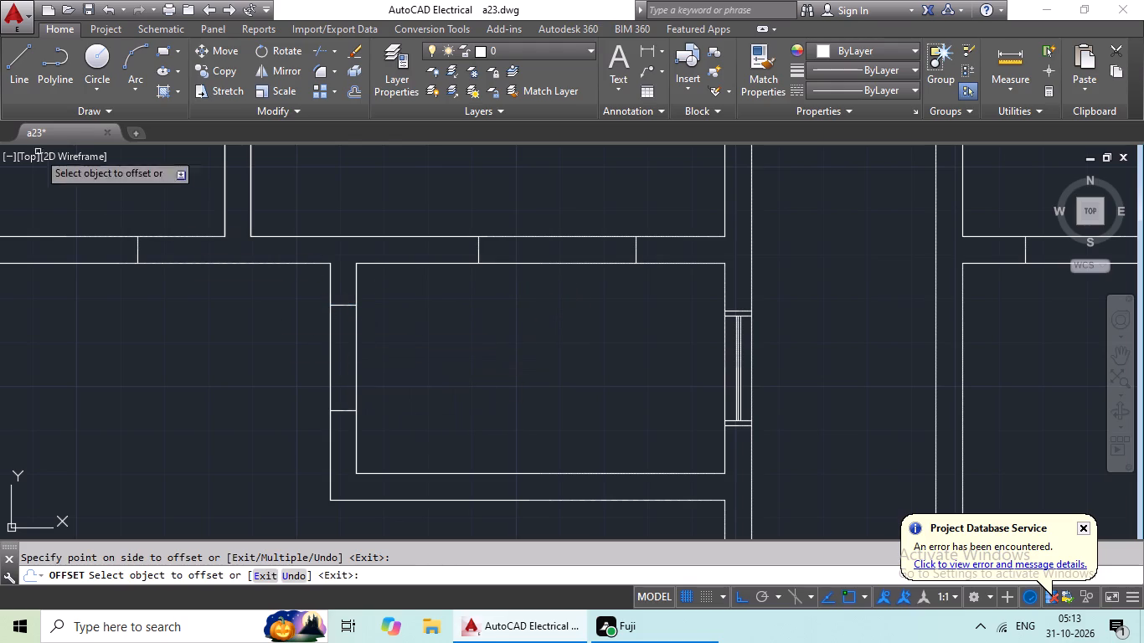
Mark a 2' door opening in the second-row right unit's toilet-hall wall with a jamb line below the toilet's upper wall, offset downward.
left_click(27, 76)
scroll(404, 305, "down", 2)
middle_click_drag(442, 327, 265, 370)
middle_click_drag(692, 409, 676, 409)
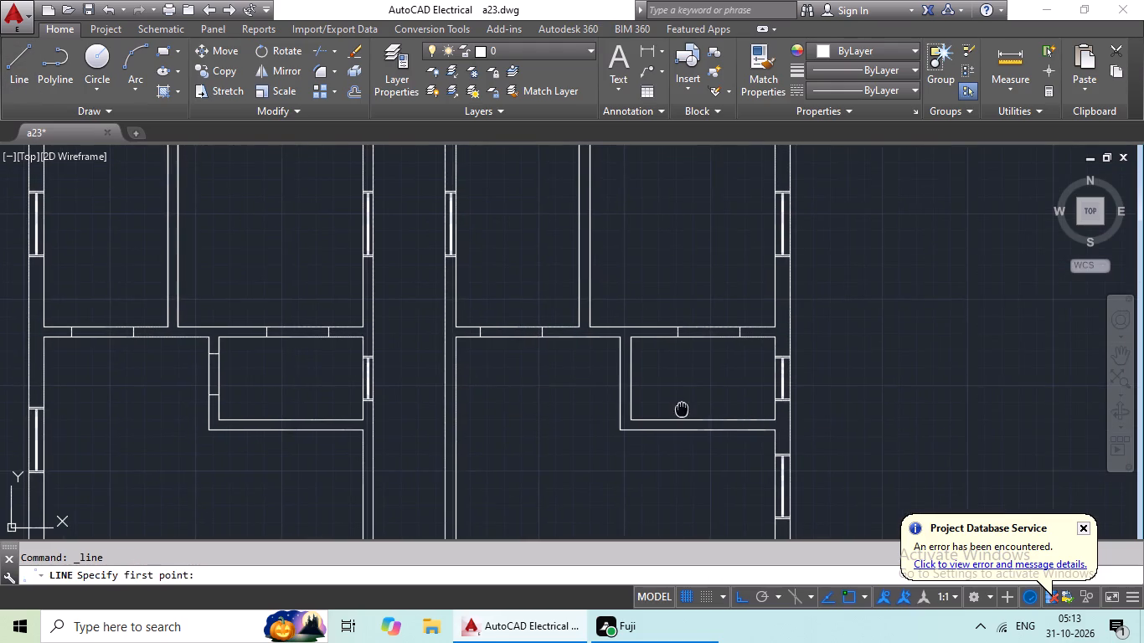
middle_click_drag(676, 409, 657, 413)
scroll(574, 342, "up", 2)
left_click(604, 380)
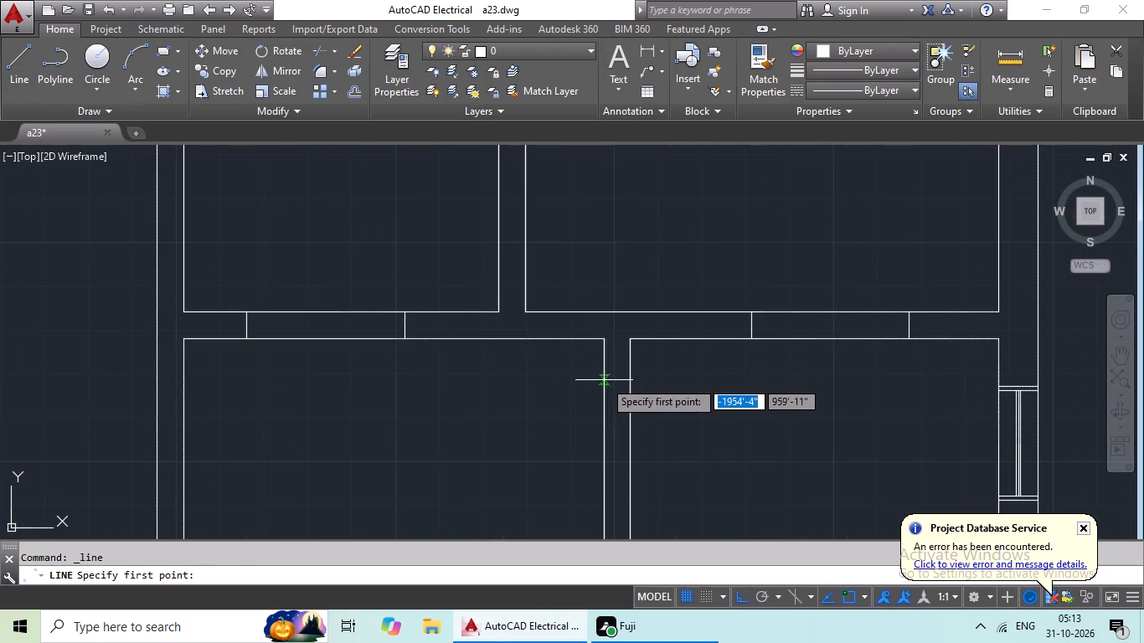
left_click_drag(635, 384, 686, 377)
key("Escape")
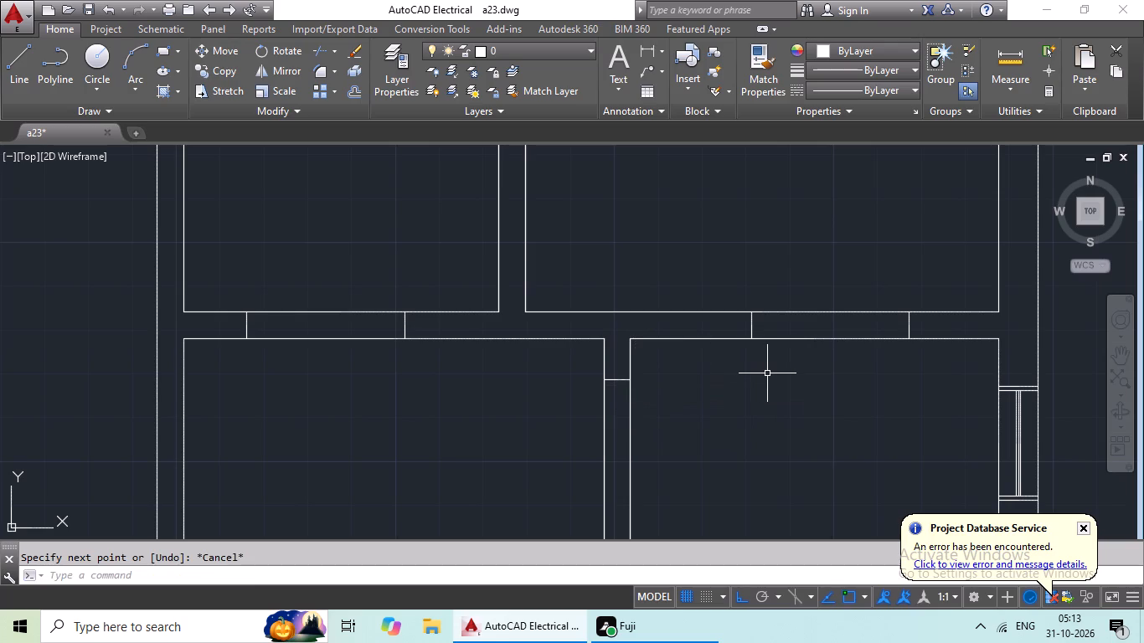
key("o")
key("Return")
type("2'")
key("Return")
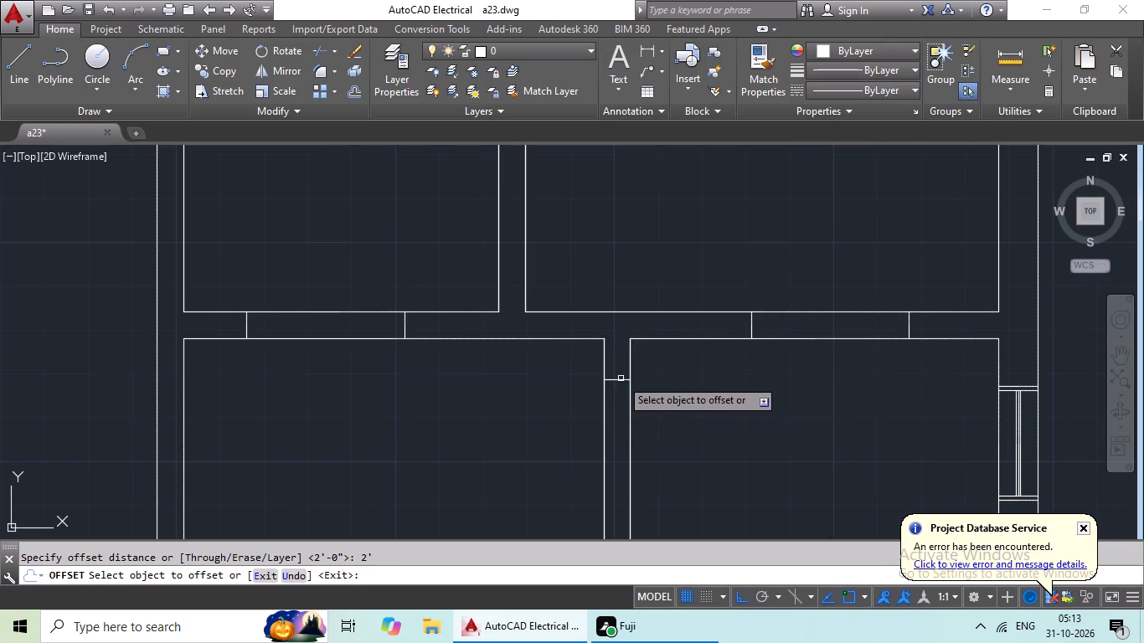
left_click_drag(621, 378, 626, 414)
left_click(629, 425)
Draw a door jamb line across each of the two corridor walls at the second-row halls, just above the halls' lower walls.
scroll(650, 398, "down", 2)
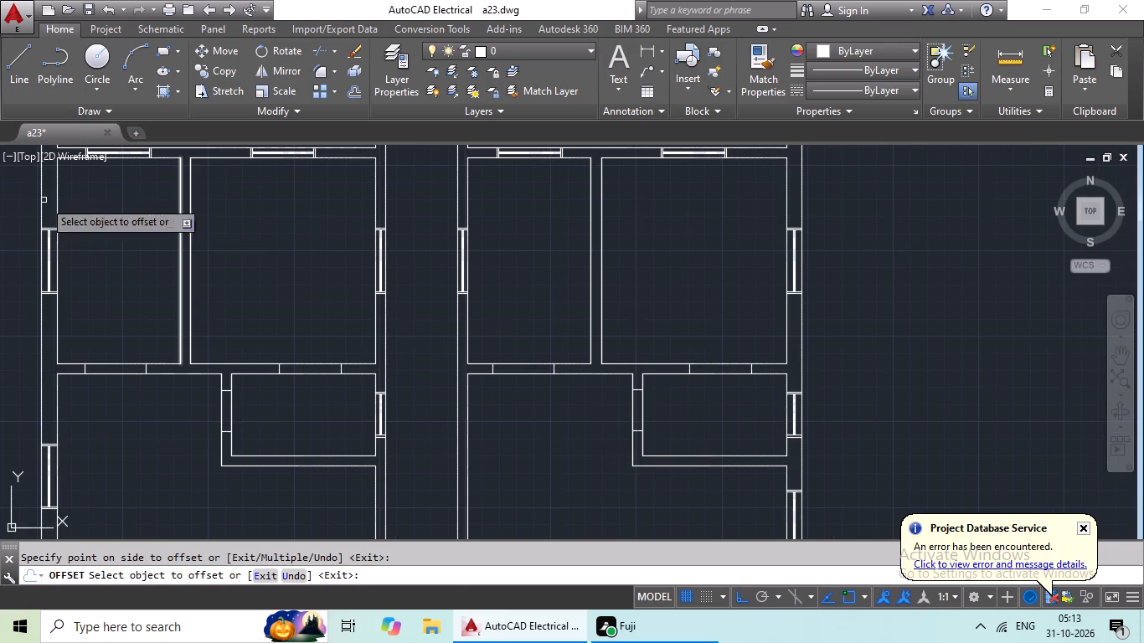
left_click(14, 66)
scroll(267, 305, "down", 1)
middle_click_drag(384, 410, 394, 385)
scroll(415, 370, "down", 1)
middle_click_drag(415, 369, 408, 389)
middle_click_drag(410, 388, 430, 348)
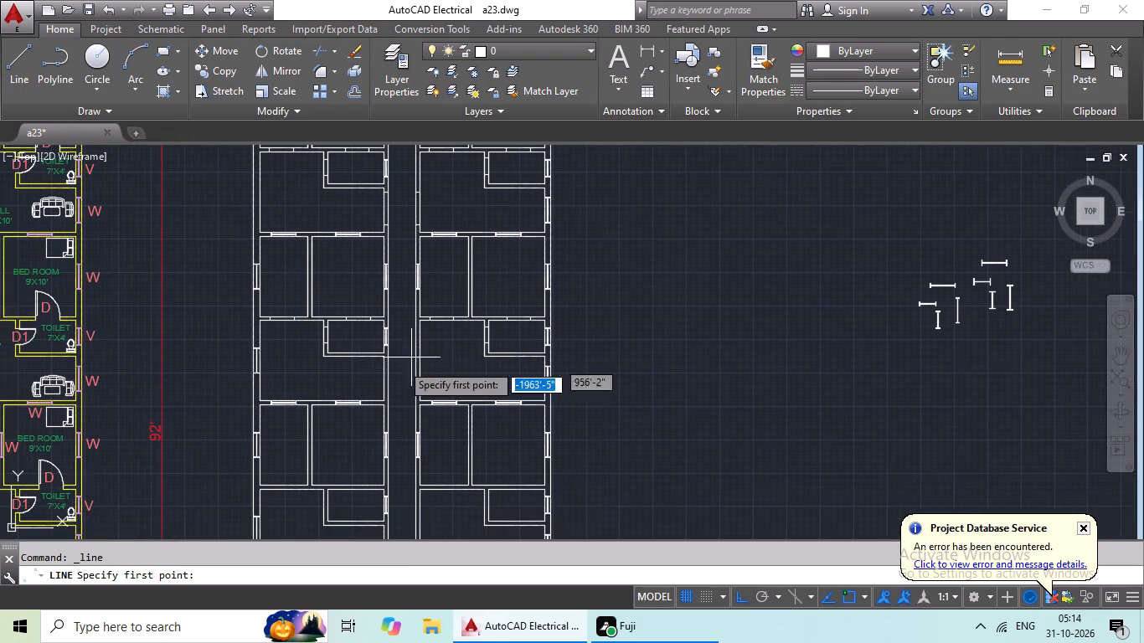
scroll(379, 376, "up", 4)
middle_click_drag(415, 352, 425, 227)
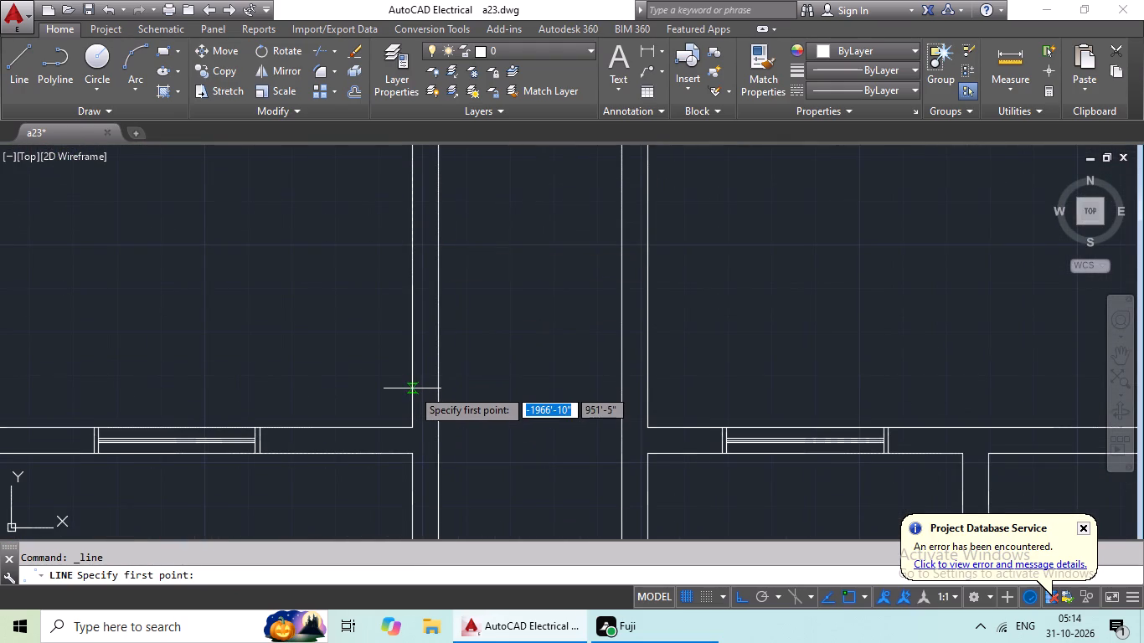
left_click(411, 373)
left_click(443, 373)
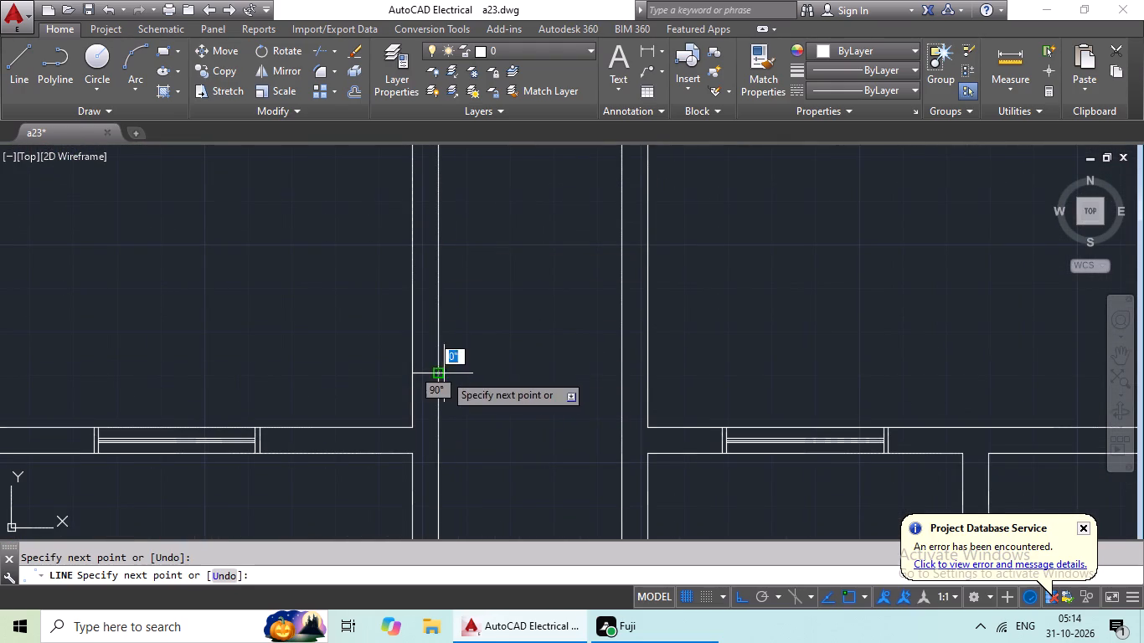
key("Escape")
key("Escape")
left_click(16, 64)
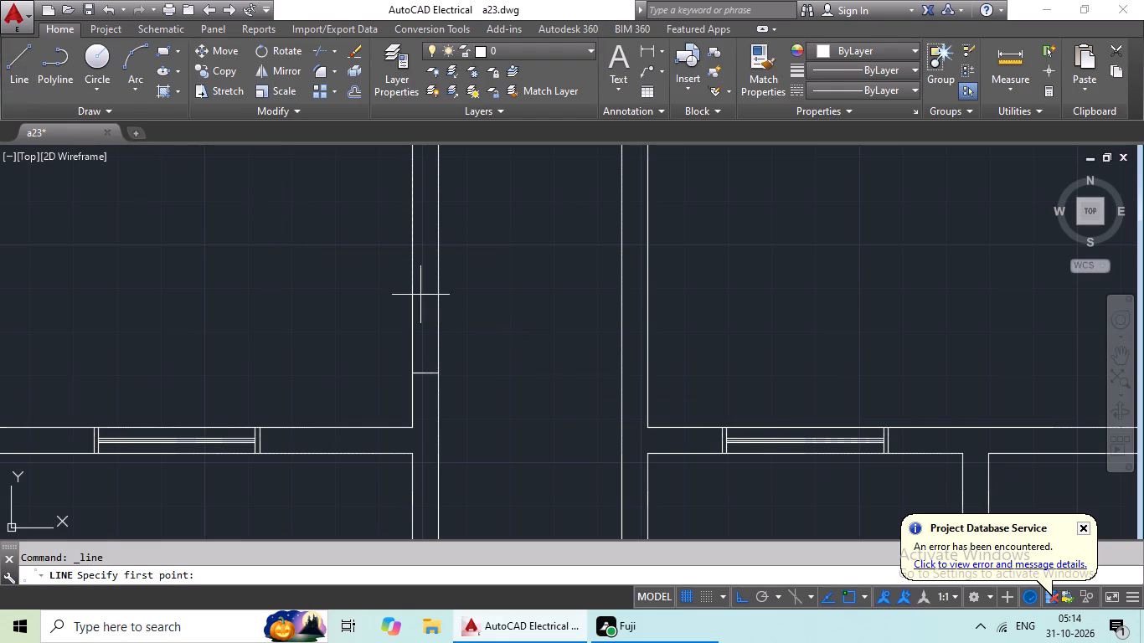
left_click(620, 374)
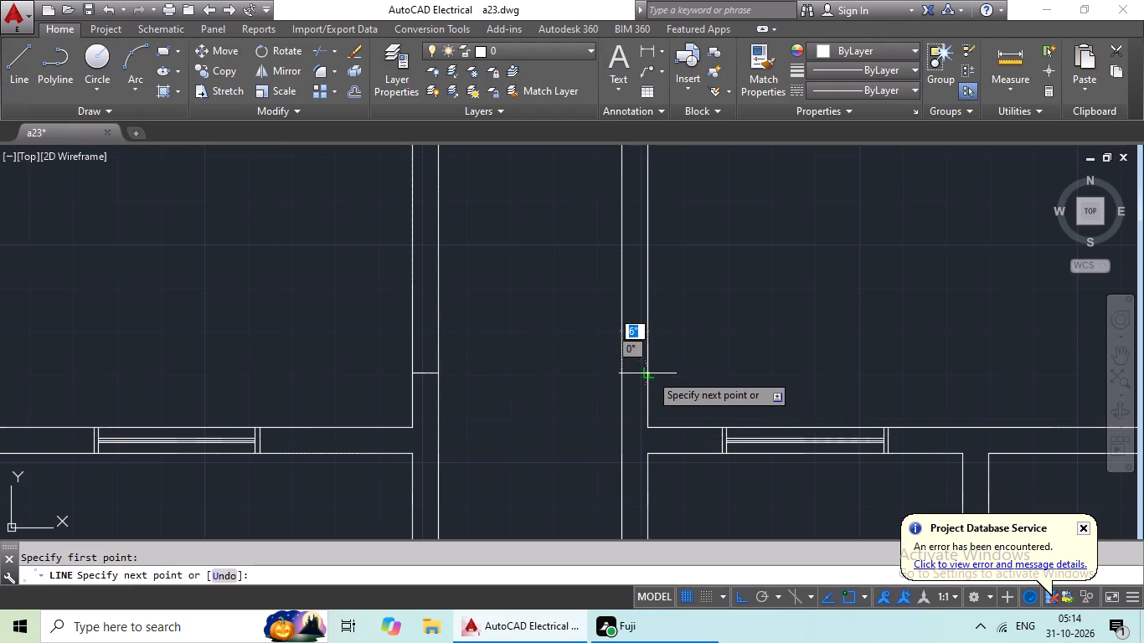
left_click_drag(650, 373, 659, 373)
key("Escape")
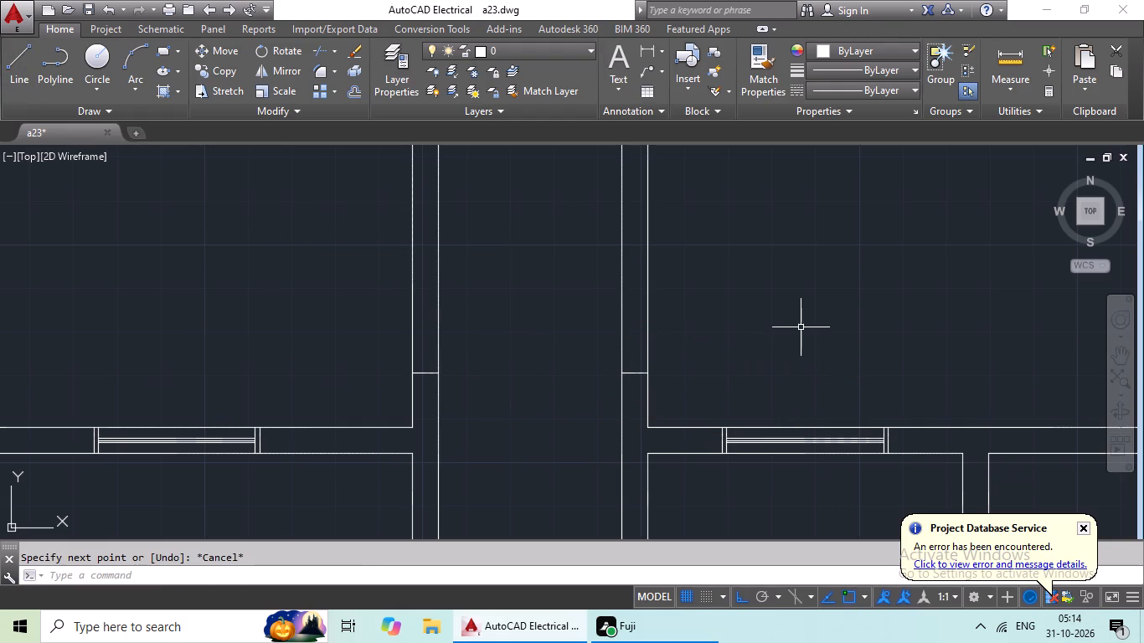
Offset both corridor-wall jamb lines at the second-row halls 4' upward to mark the main door openings.
key("o")
key("Return")
type("45")
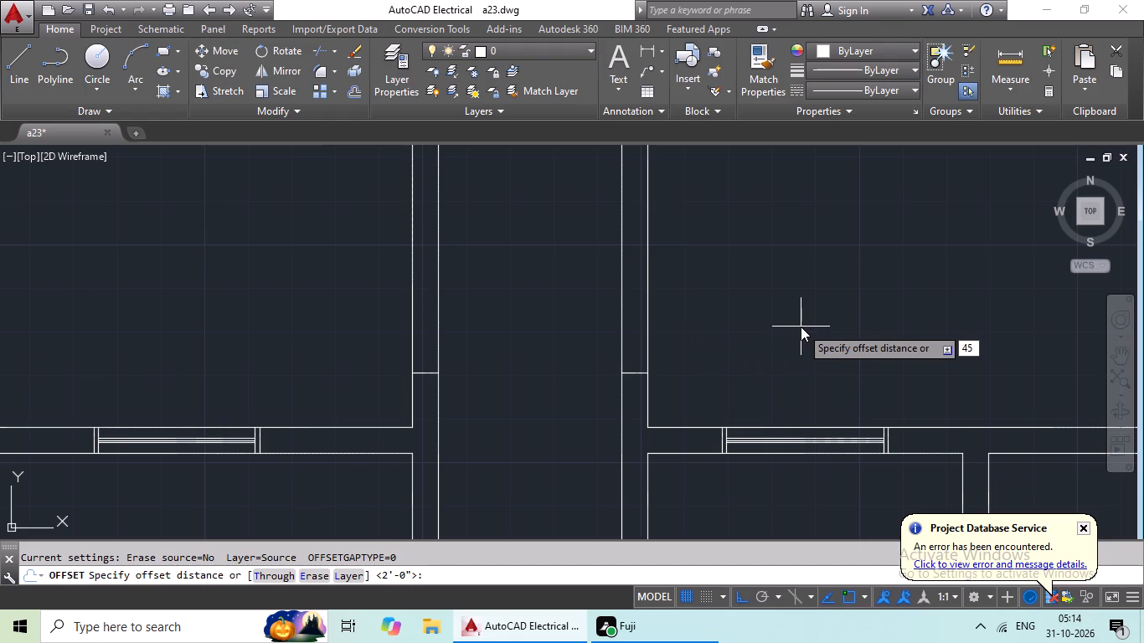
key("BackSpace")
key("apostrophe")
key("Return")
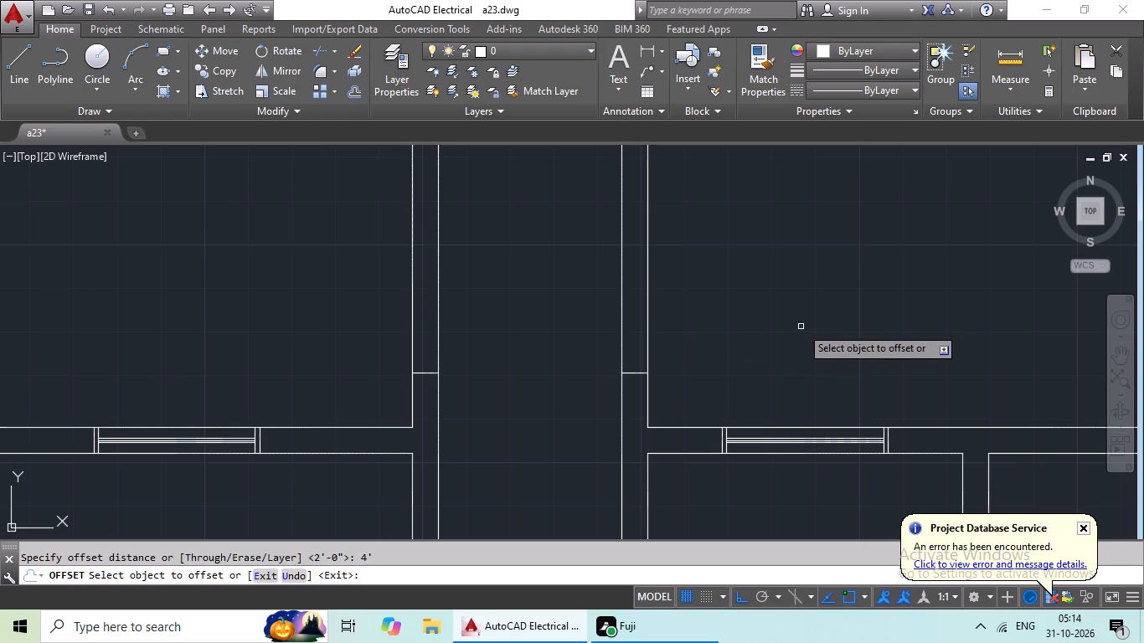
left_click_drag(420, 374, 423, 362)
left_click(424, 301)
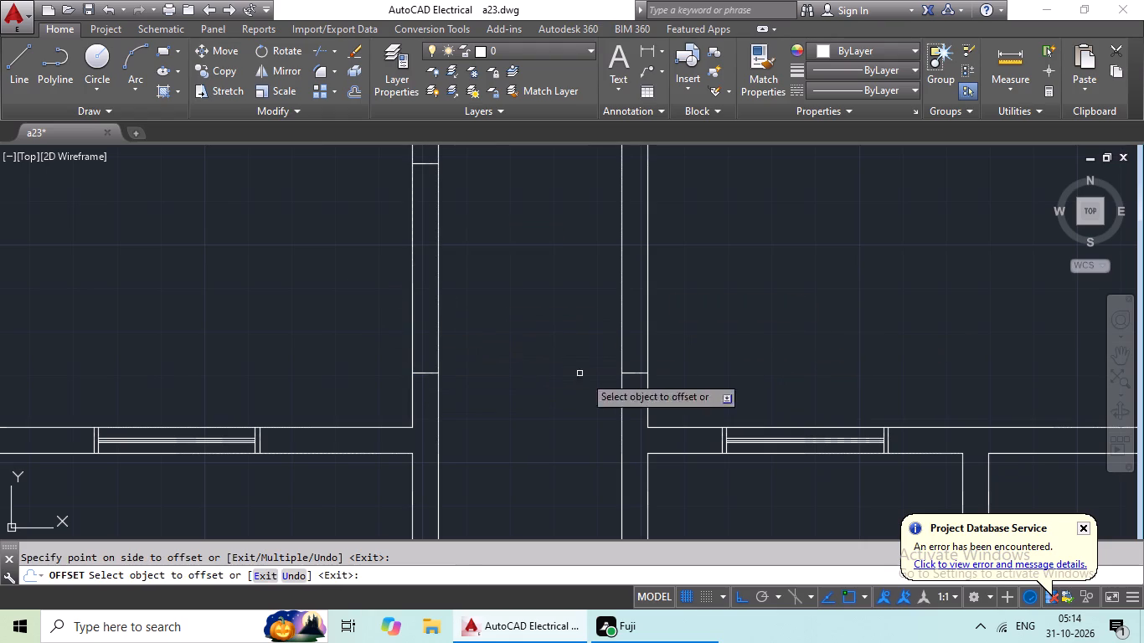
left_click_drag(633, 372, 636, 361)
left_click(642, 321)
Mark a 3' door opening in the third-row left unit's kitchen-hall wall with a jamb line near the outer wall, offset inward.
scroll(646, 314, "down", 3)
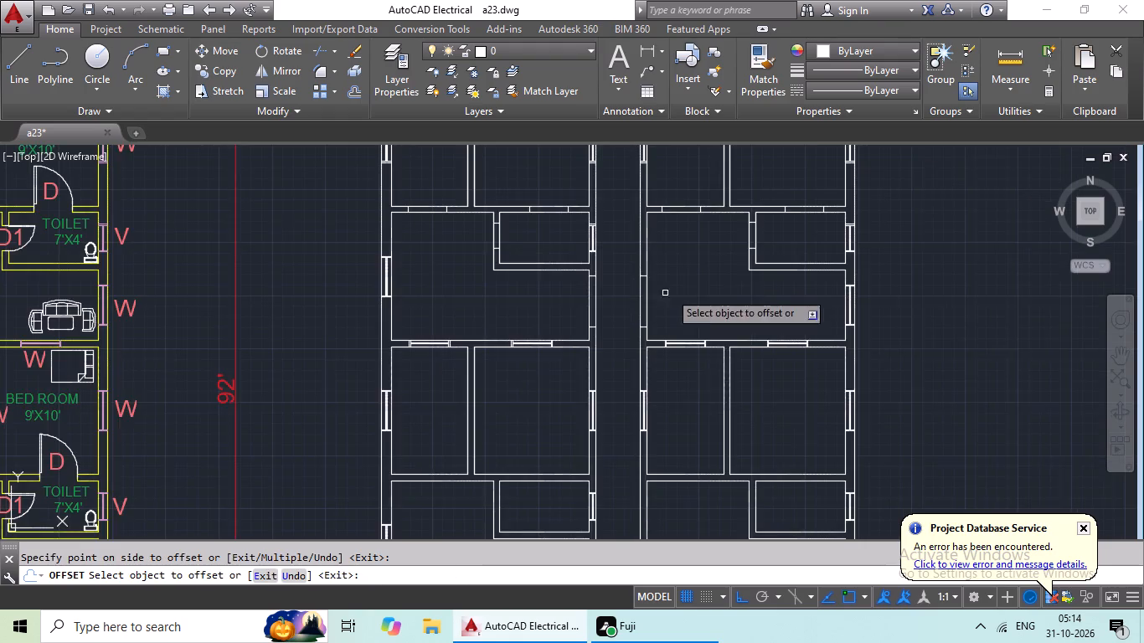
middle_click_drag(687, 282, 641, 344)
scroll(644, 332, "down", 1)
middle_click_drag(644, 330, 613, 360)
middle_click_drag(613, 360, 623, 306)
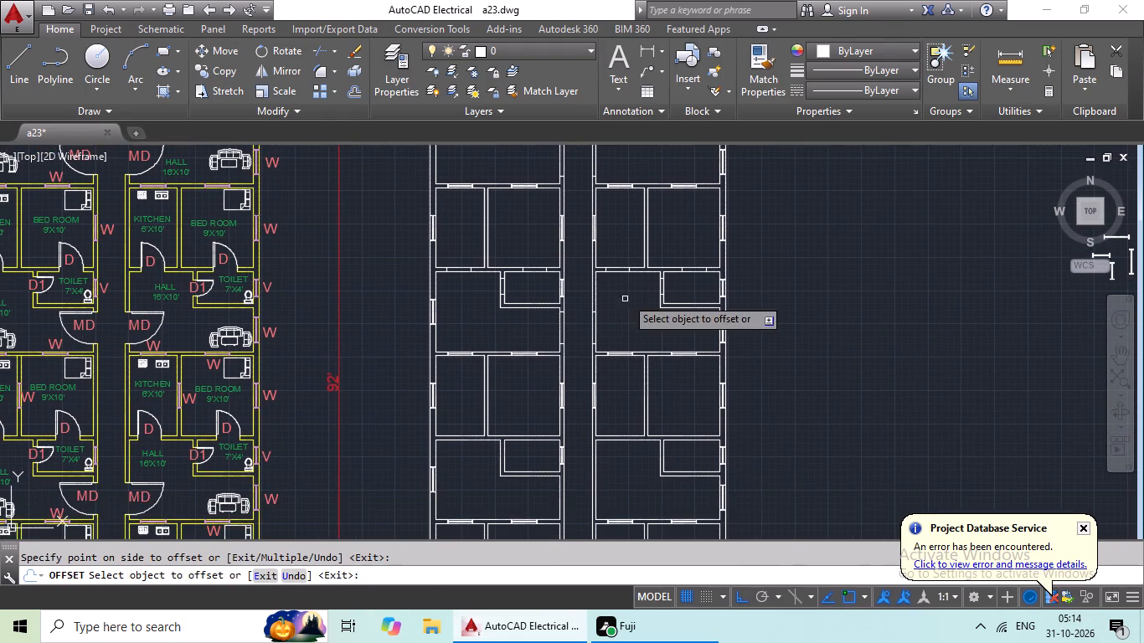
left_click(17, 74)
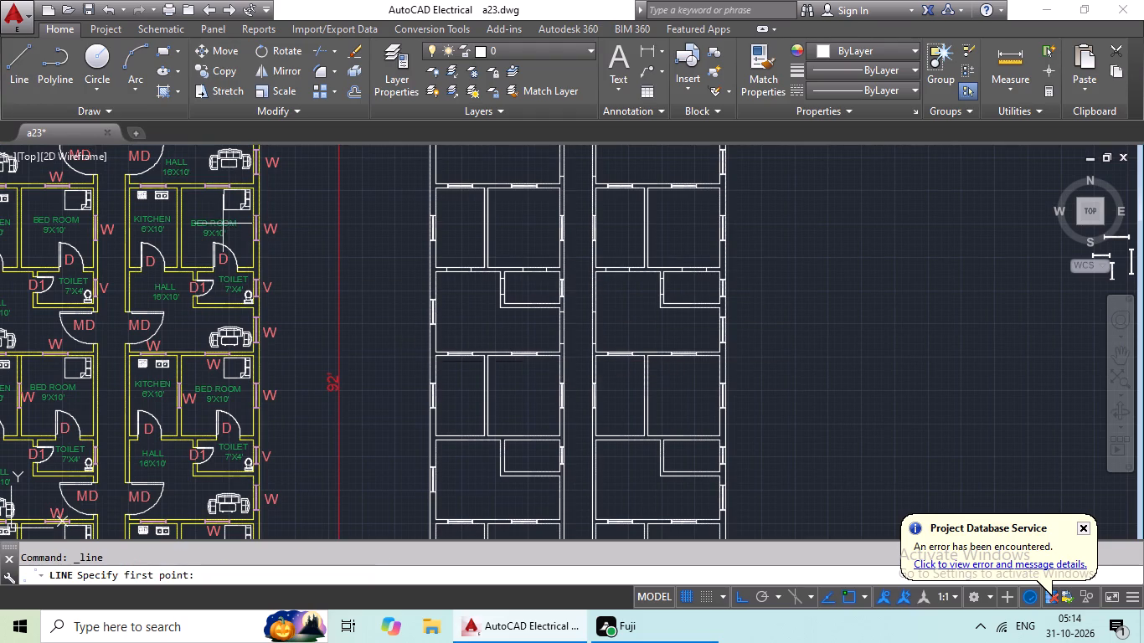
middle_click_drag(502, 388, 516, 318)
scroll(446, 397, "up", 2)
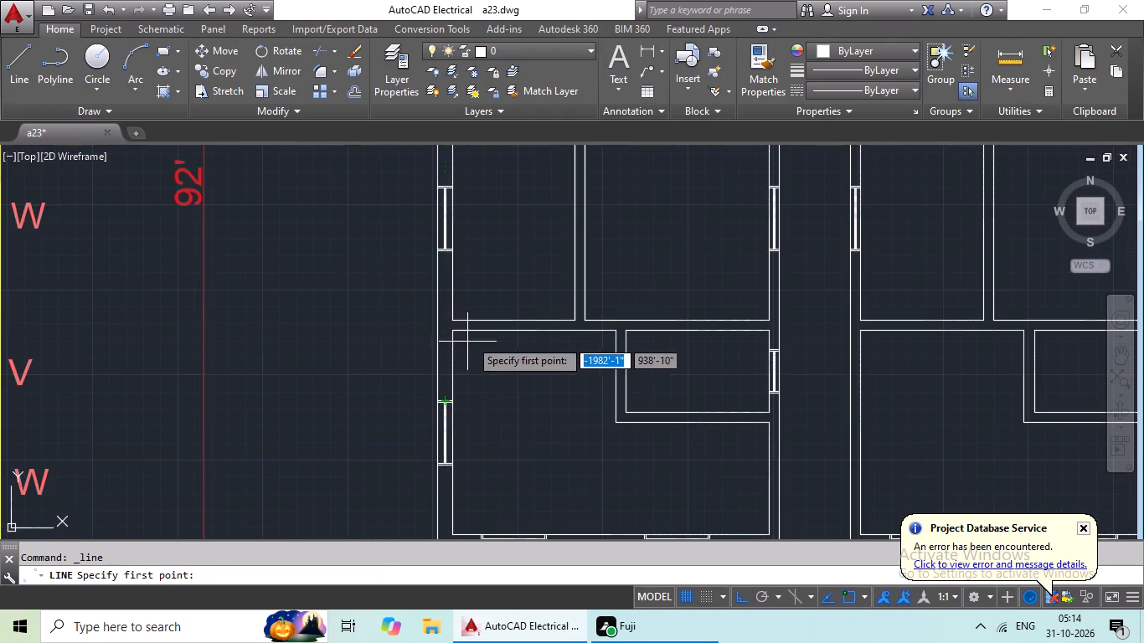
scroll(472, 331, "up", 3)
left_click(447, 289)
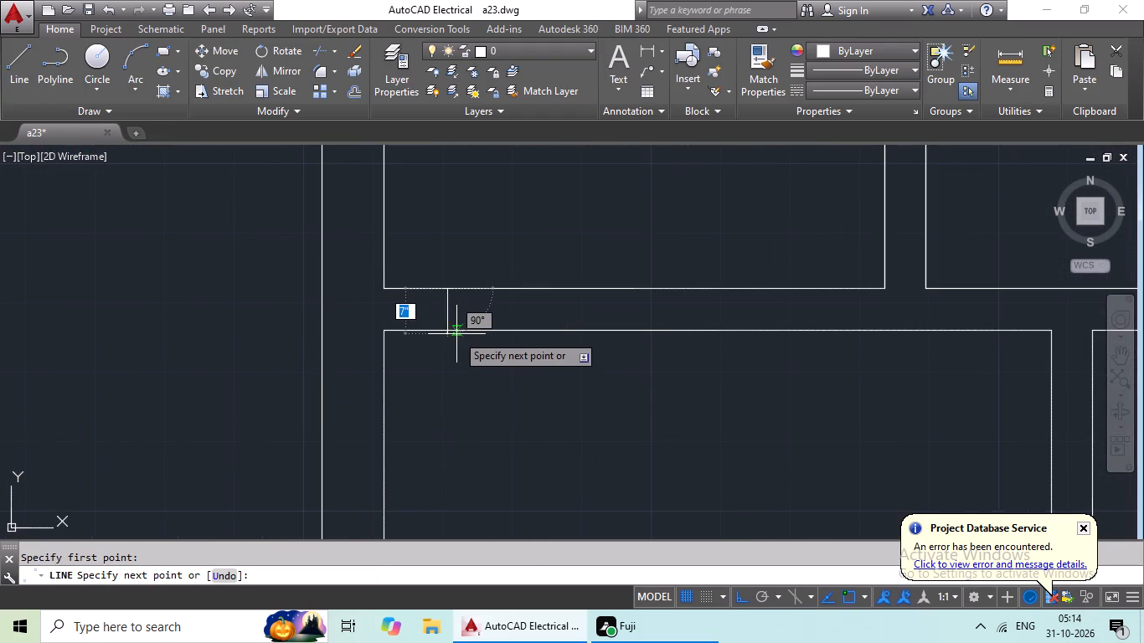
left_click(449, 330)
key("Escape")
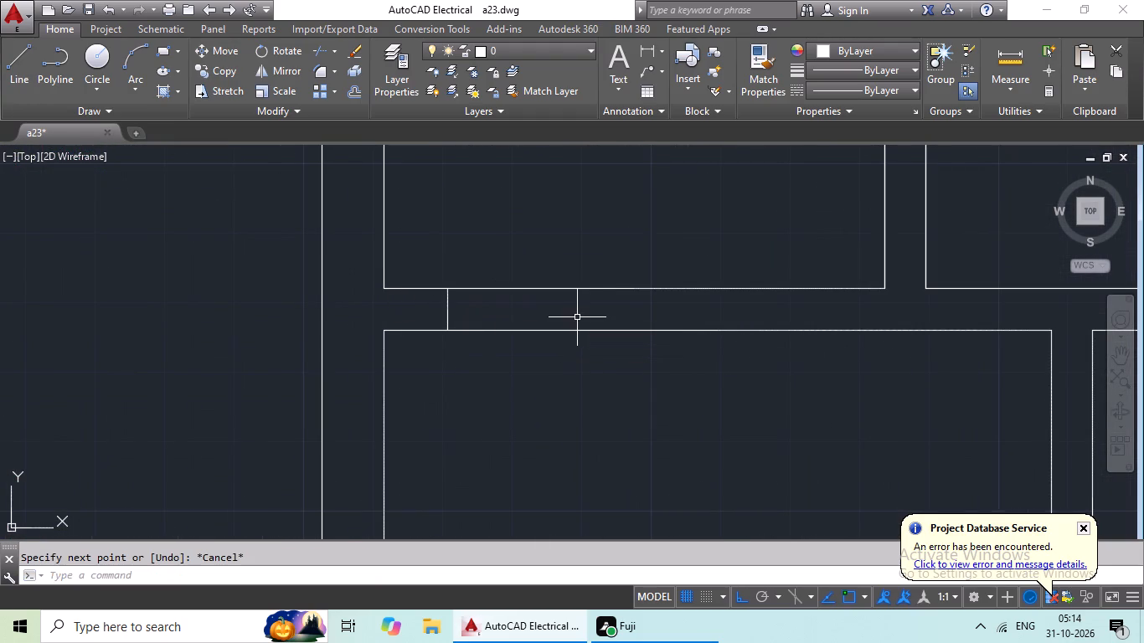
key("o")
key("Return")
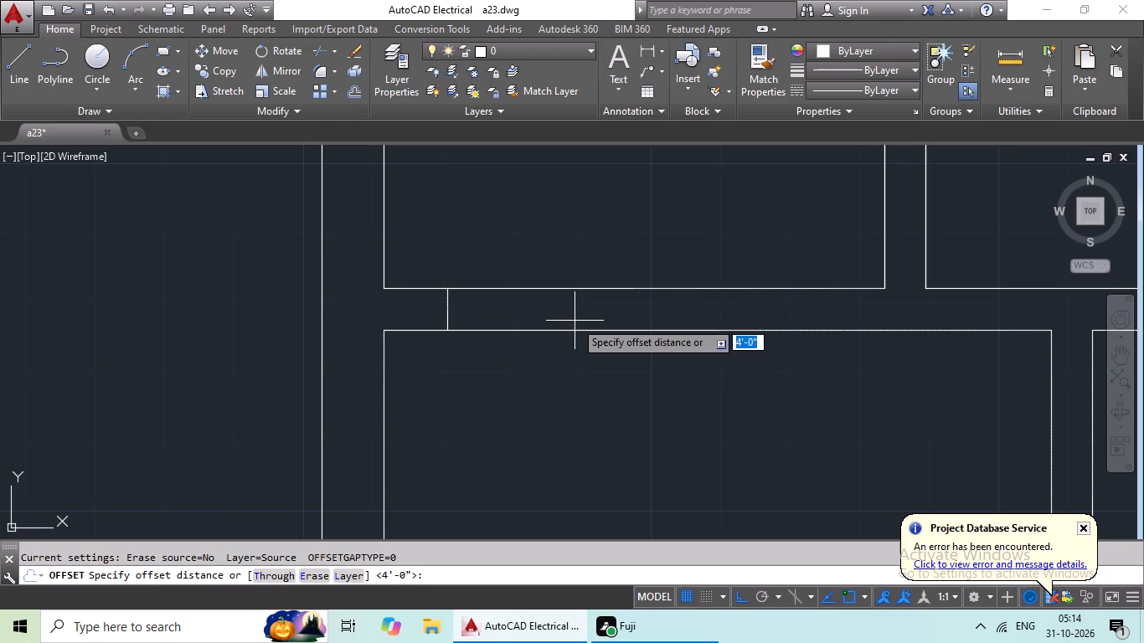
type("3'")
key("Return")
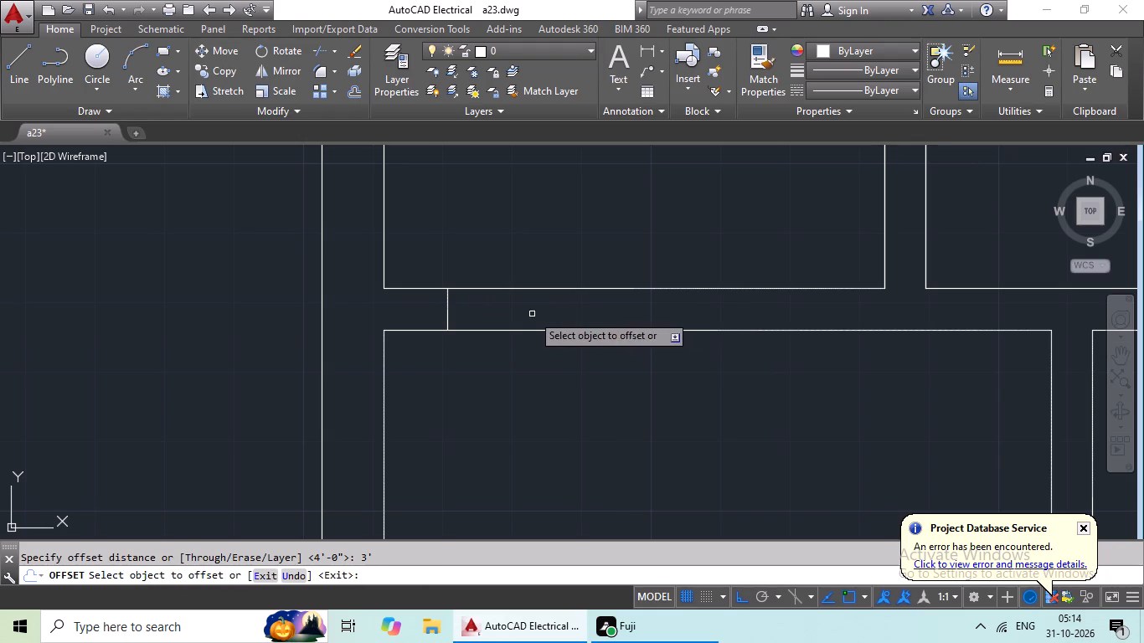
left_click_drag(448, 315, 489, 315)
left_click(618, 315)
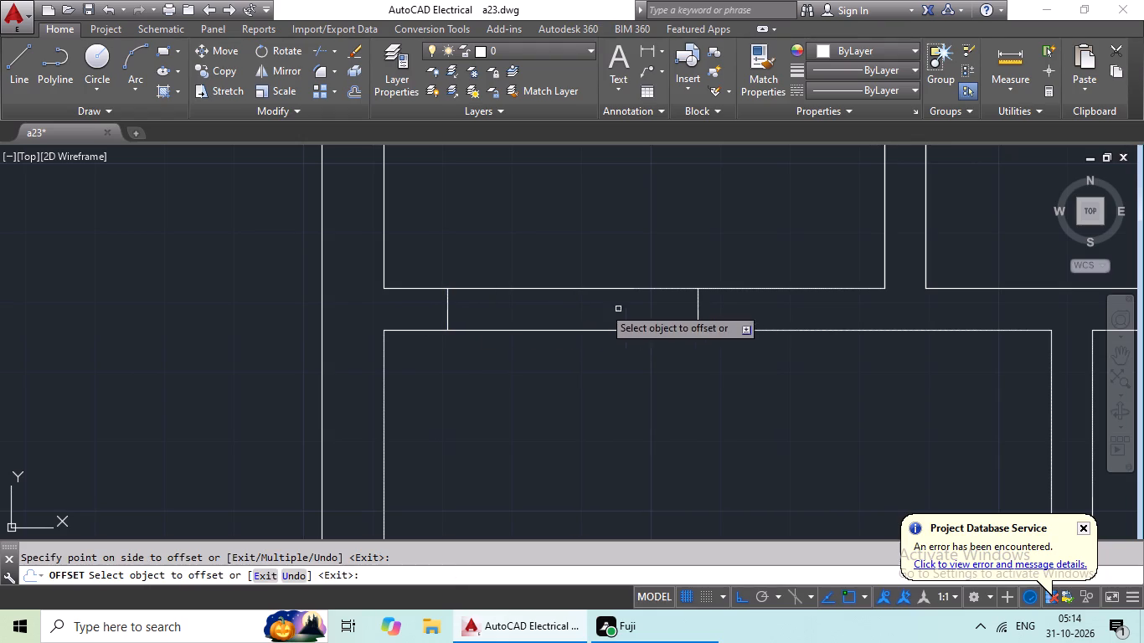
Draw a door jamb line across the third-row left unit's bedroom-toilet wall, near the corridor wall.
left_click(23, 63)
scroll(523, 322, "down", 3)
middle_click_drag(567, 328, 336, 334)
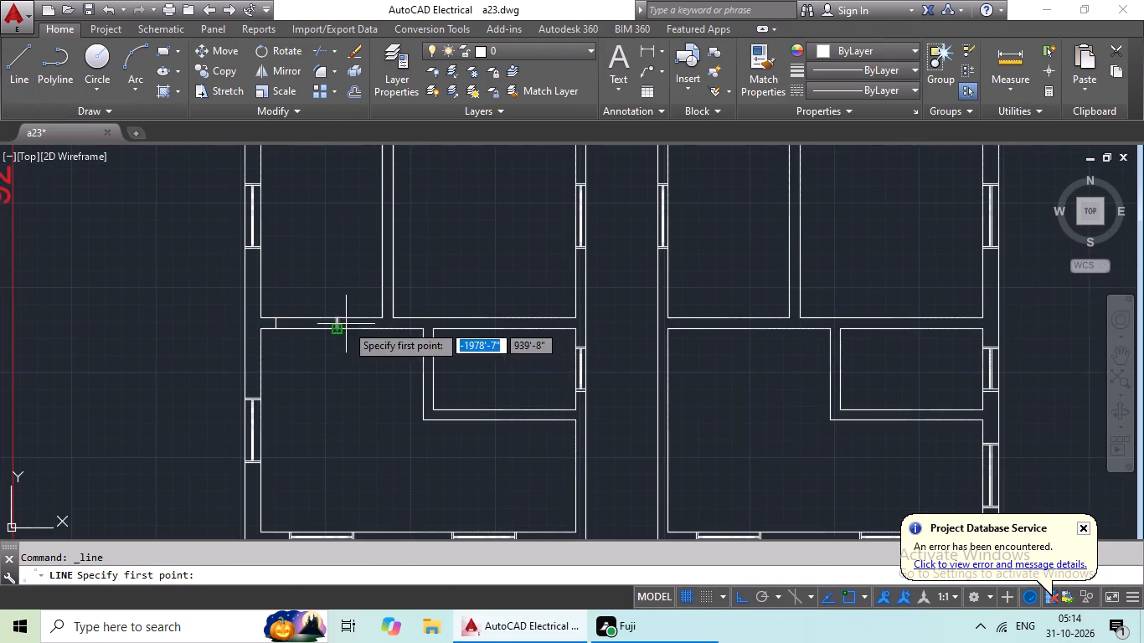
scroll(575, 351, "up", 2)
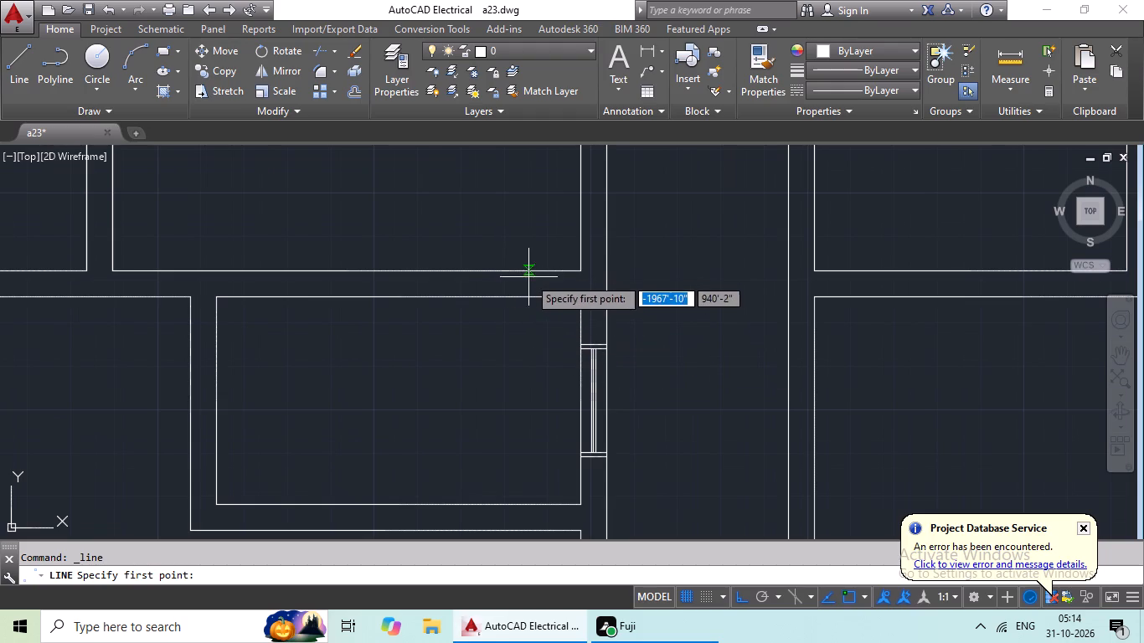
left_click(507, 270)
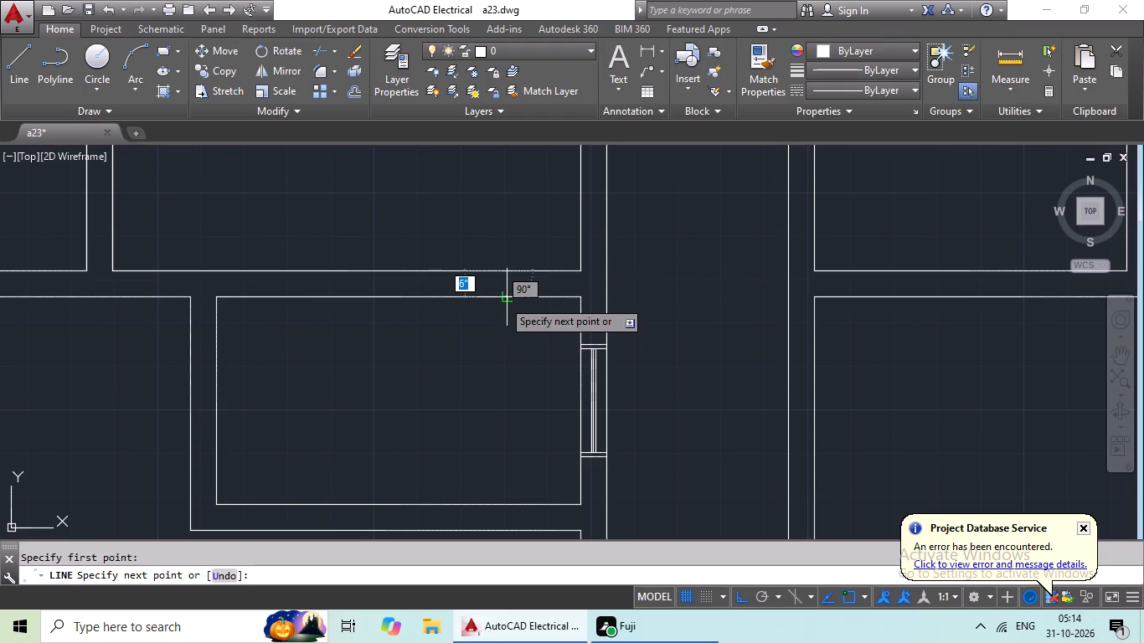
left_click(502, 299)
key("Escape")
key("Escape")
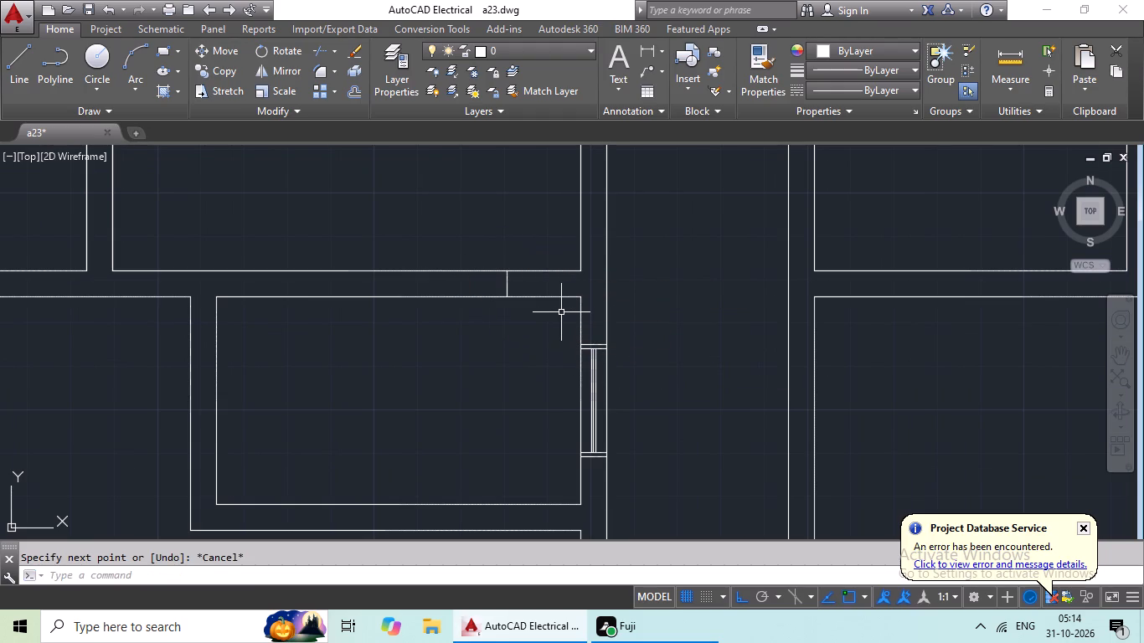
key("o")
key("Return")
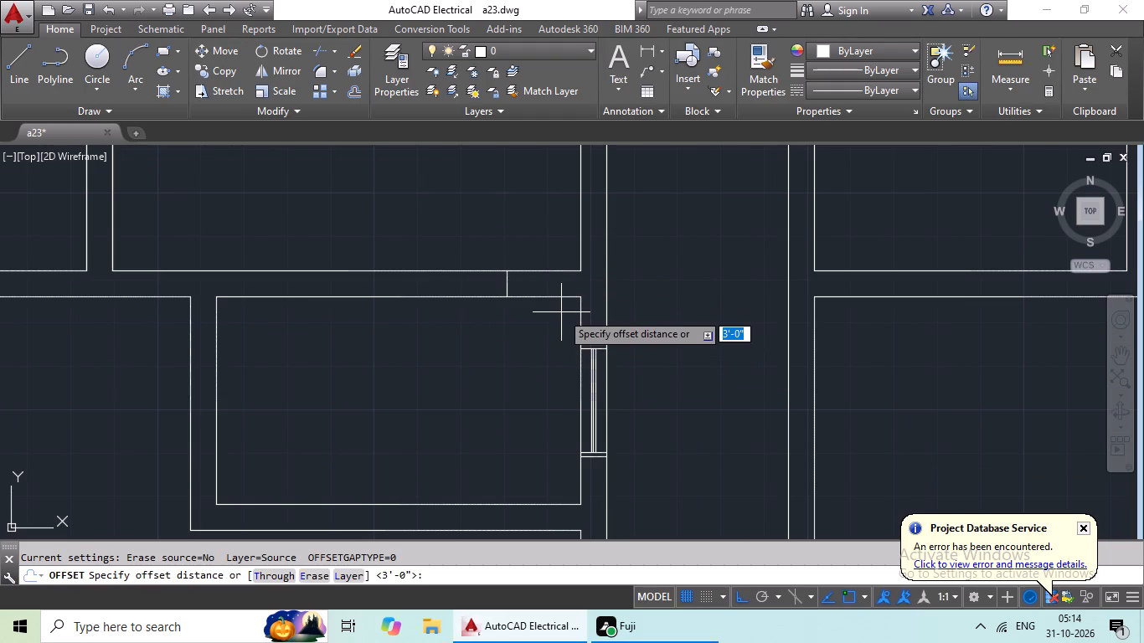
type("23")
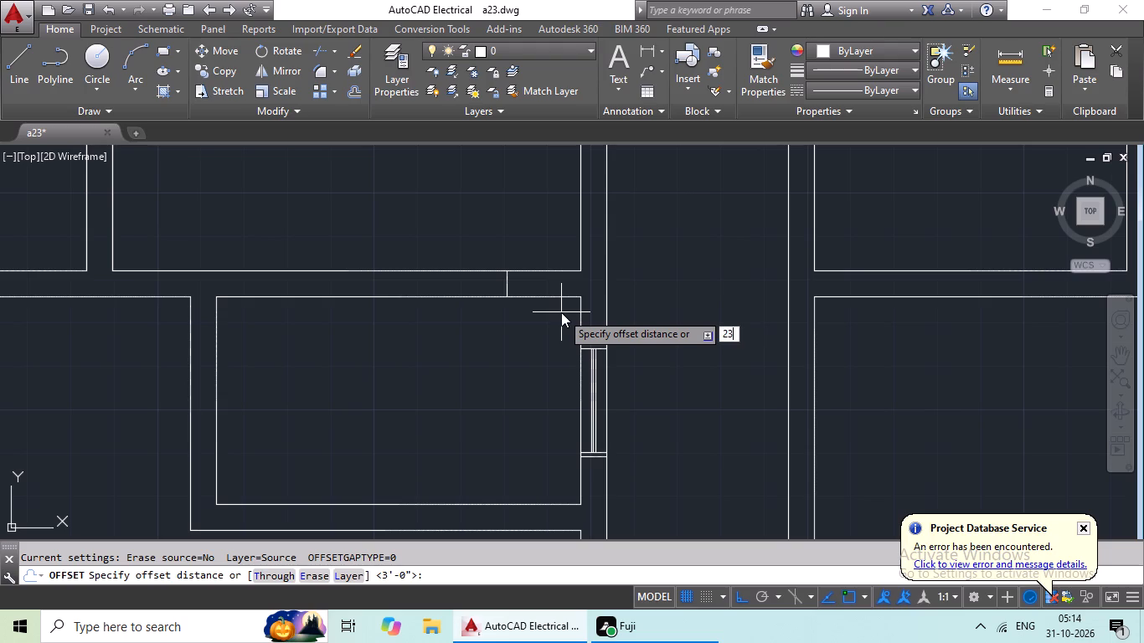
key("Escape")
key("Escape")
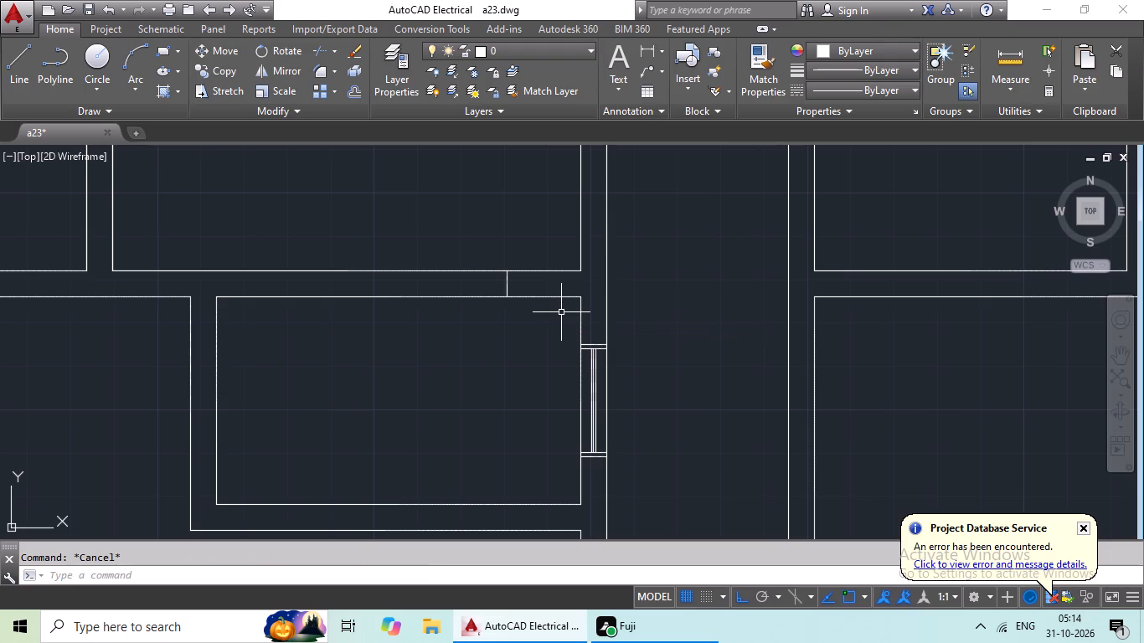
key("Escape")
Offset the jamb line in the third-row left unit's bedroom-toilet wall 3' away from the corridor.
key("o")
key("Return")
type("3'")
key("Return")
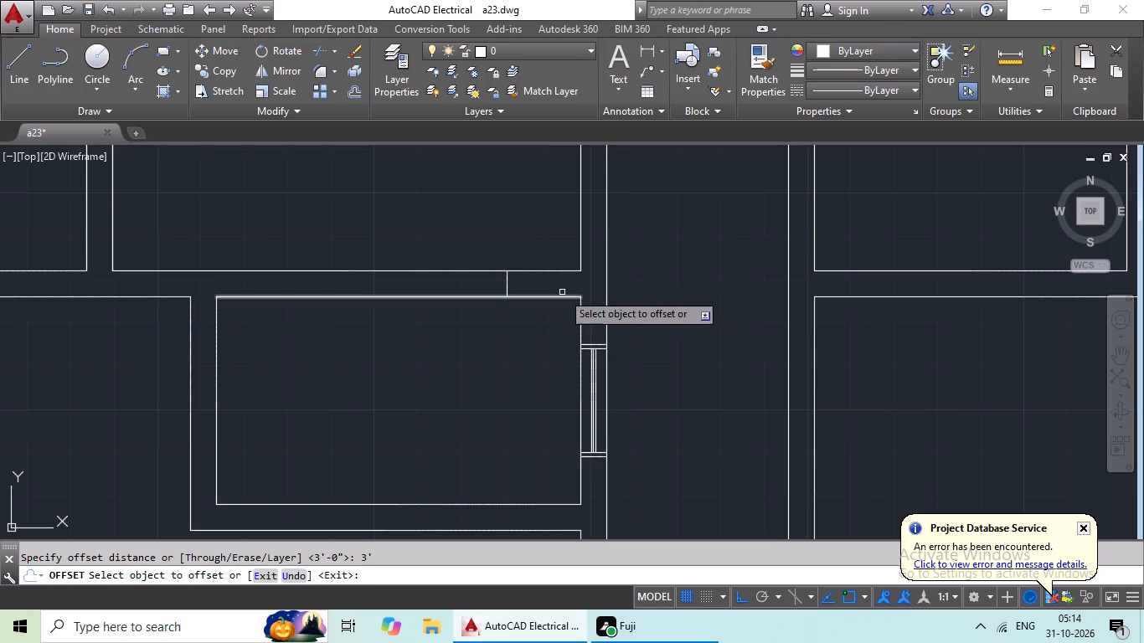
left_click_drag(507, 280, 489, 282)
left_click(406, 291)
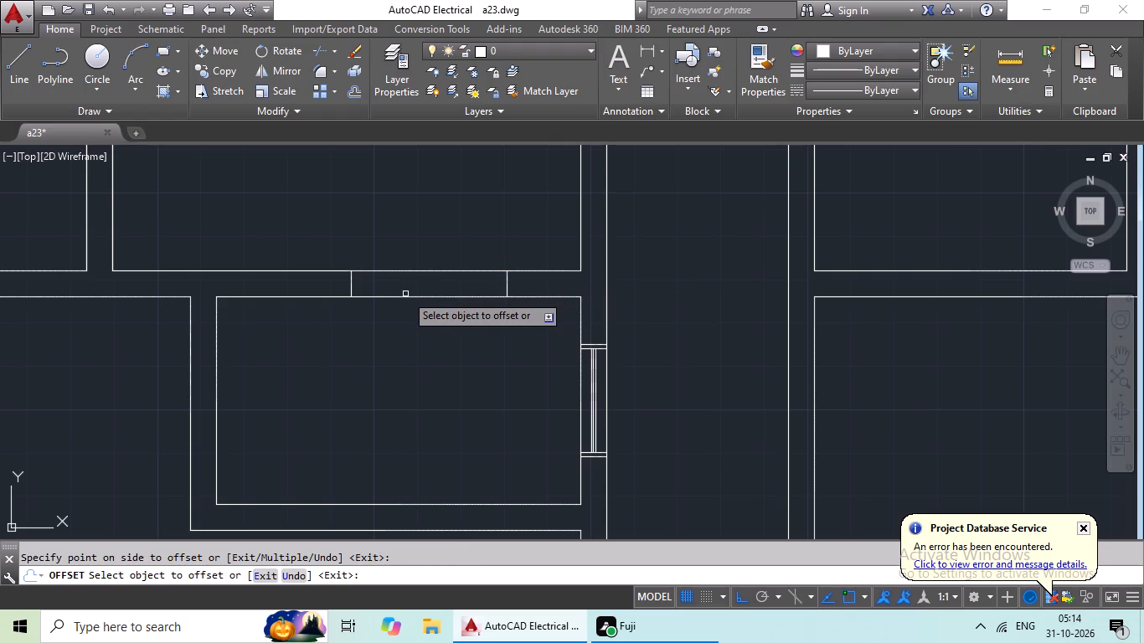
Mark a 3' door opening in the third-row right unit's kitchen-hall wall with a jamb line near the corridor wall, offset away from the corridor.
scroll(420, 311, "down", 1)
middle_click_drag(412, 334, 575, 270)
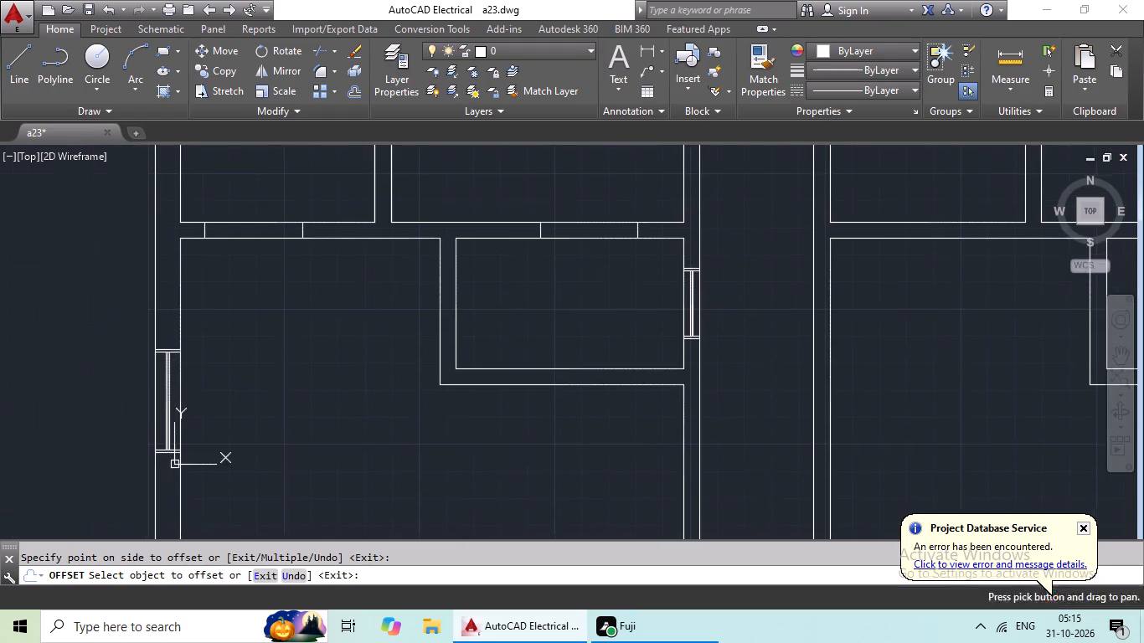
scroll(564, 278, "down", 1)
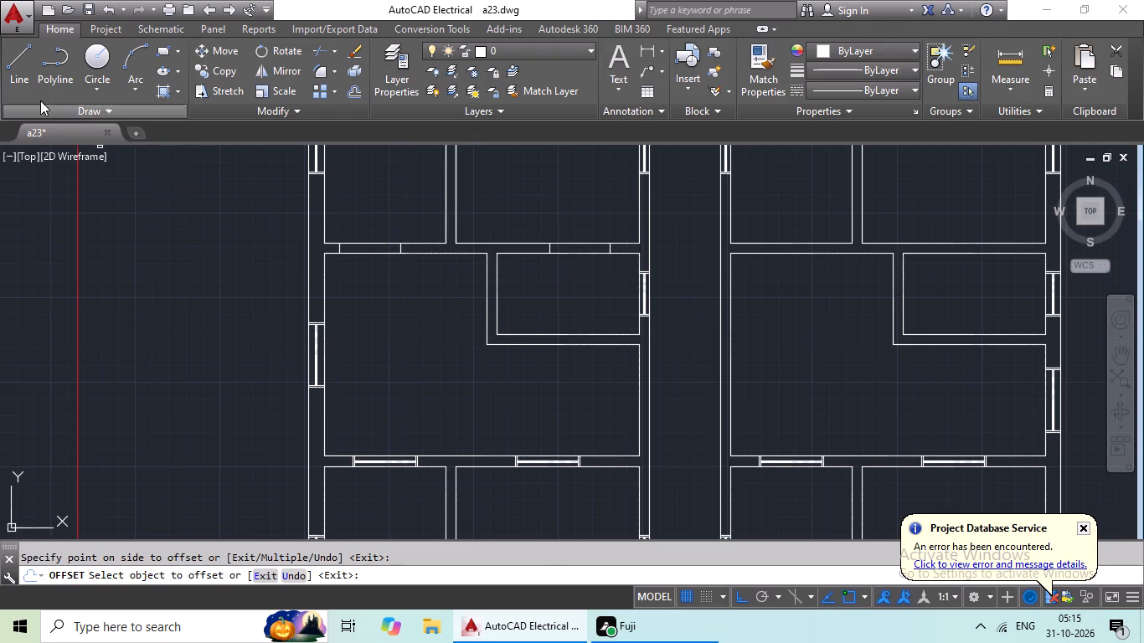
left_click_drag(21, 79, 49, 98)
scroll(398, 311, "down", 2)
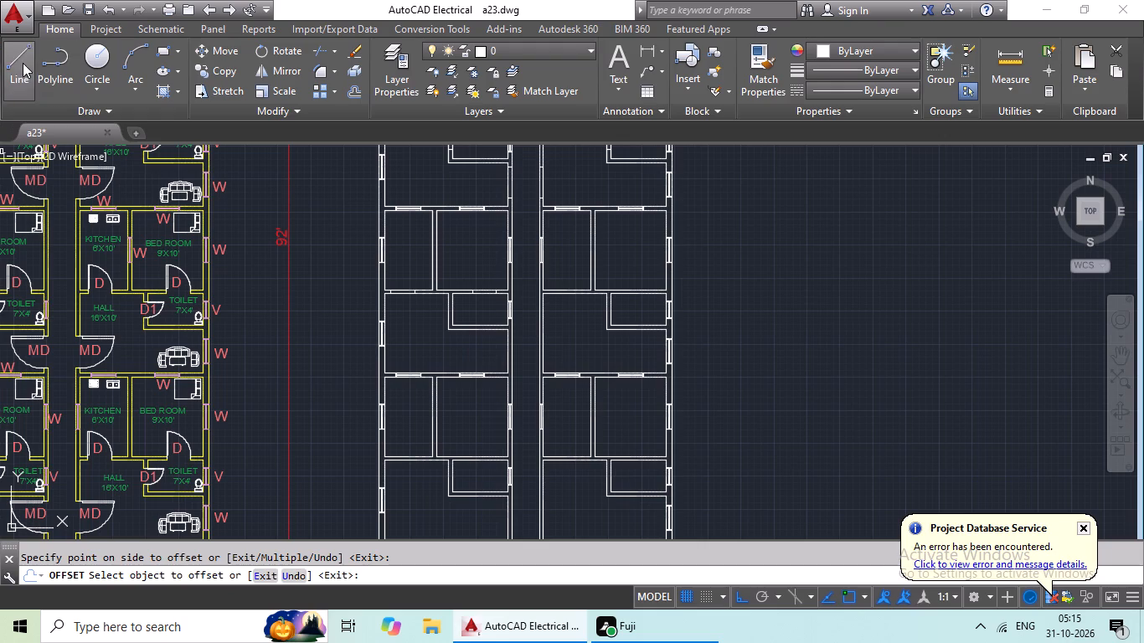
left_click(20, 63)
scroll(554, 306, "up", 2)
middle_click_drag(554, 302, 552, 307)
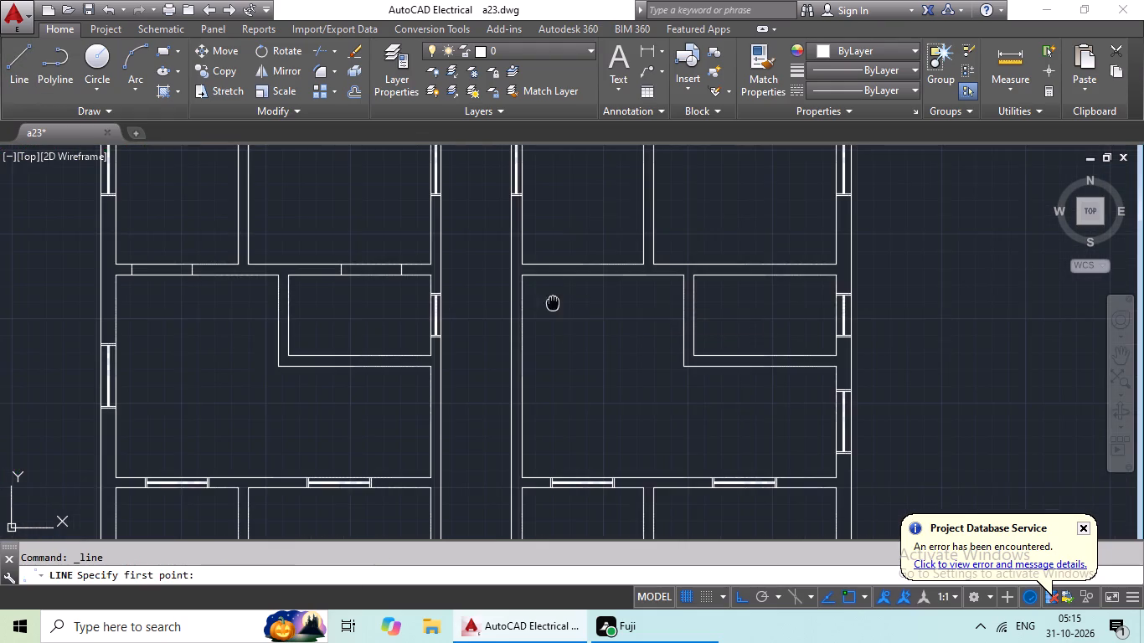
middle_click_drag(552, 307, 529, 363)
scroll(522, 317, "up", 3)
left_click_drag(500, 348, 502, 357)
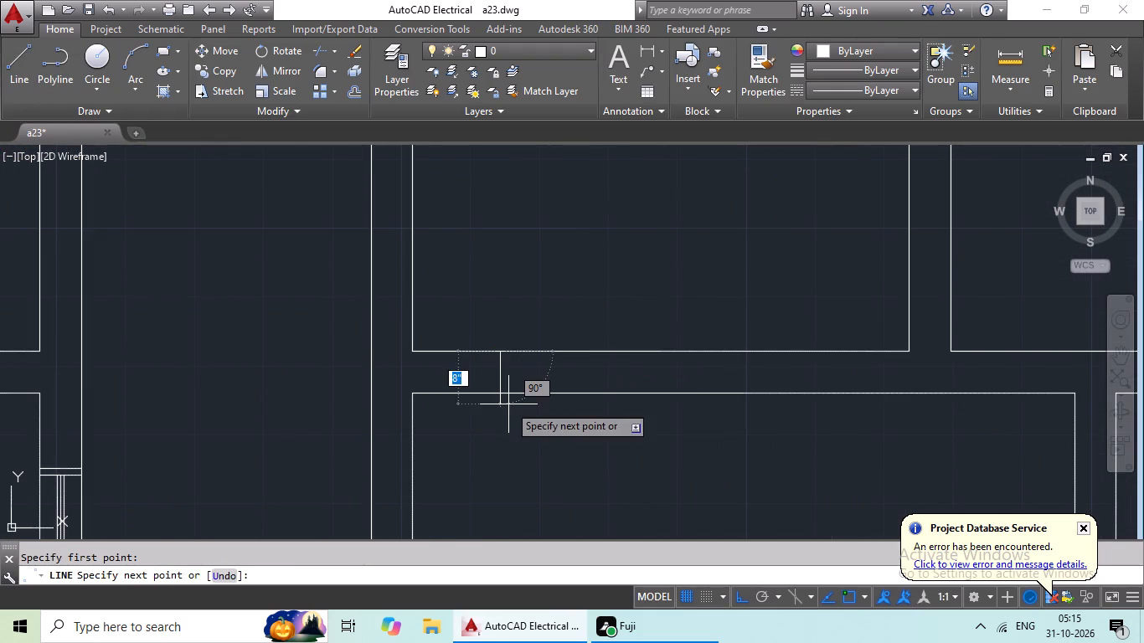
left_click(508, 394)
key("Escape")
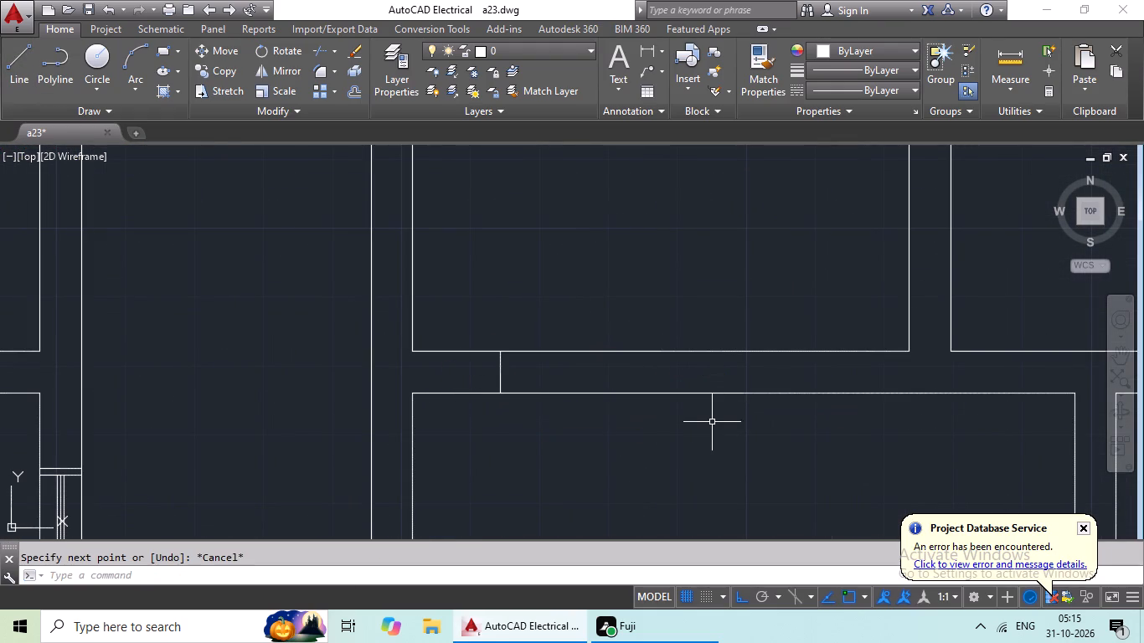
key("o")
key("Return")
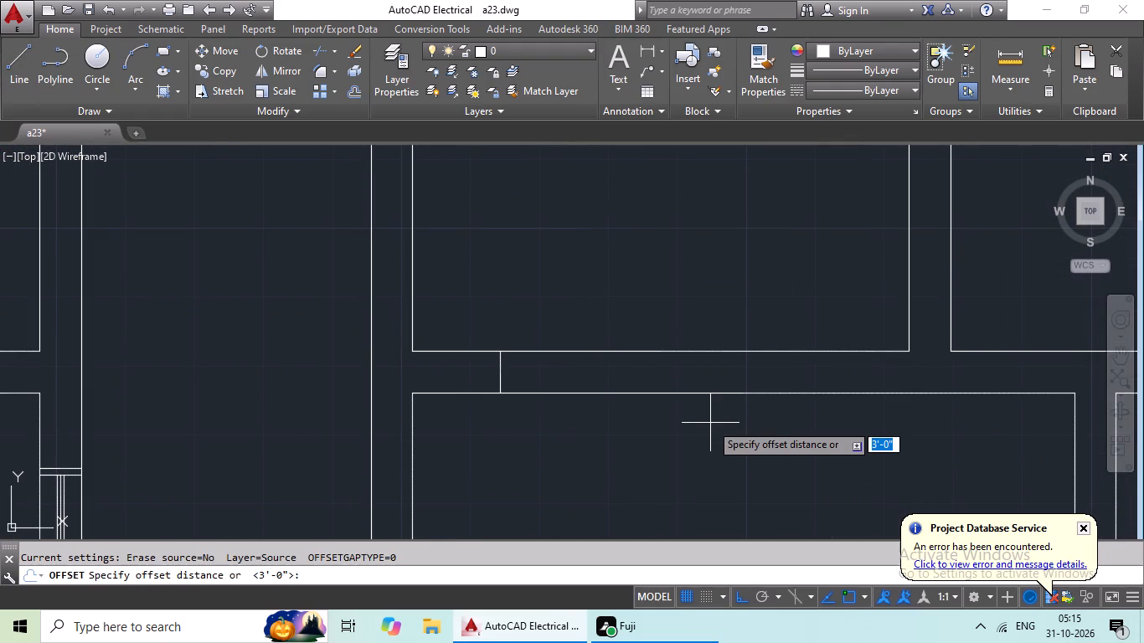
type("3'")
key("Return")
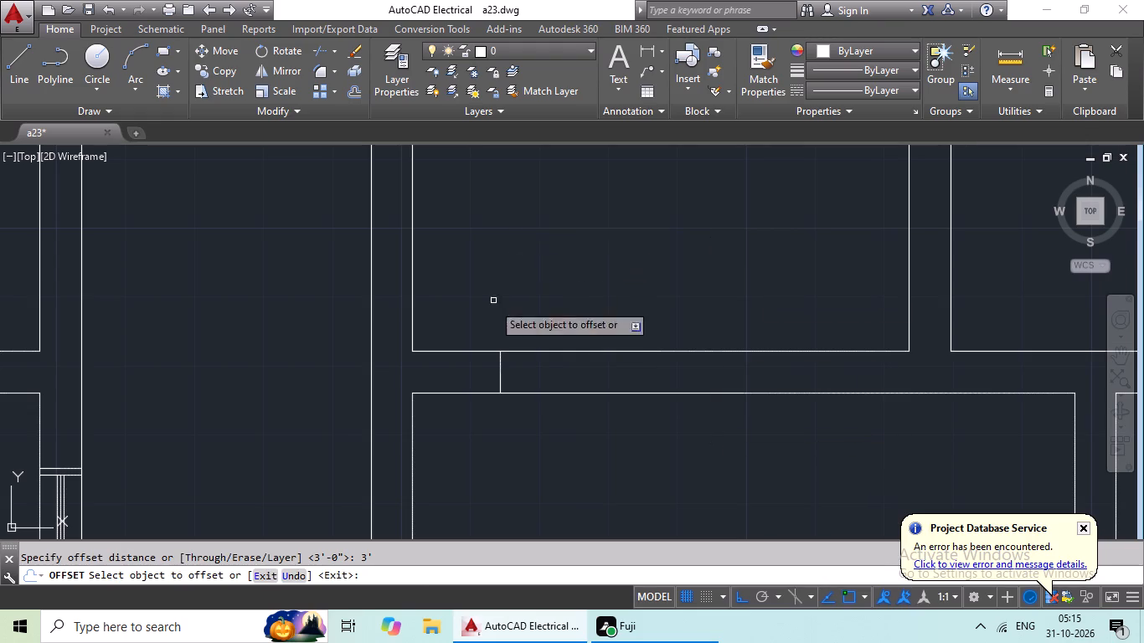
left_click_drag(501, 367, 528, 376)
left_click(635, 383)
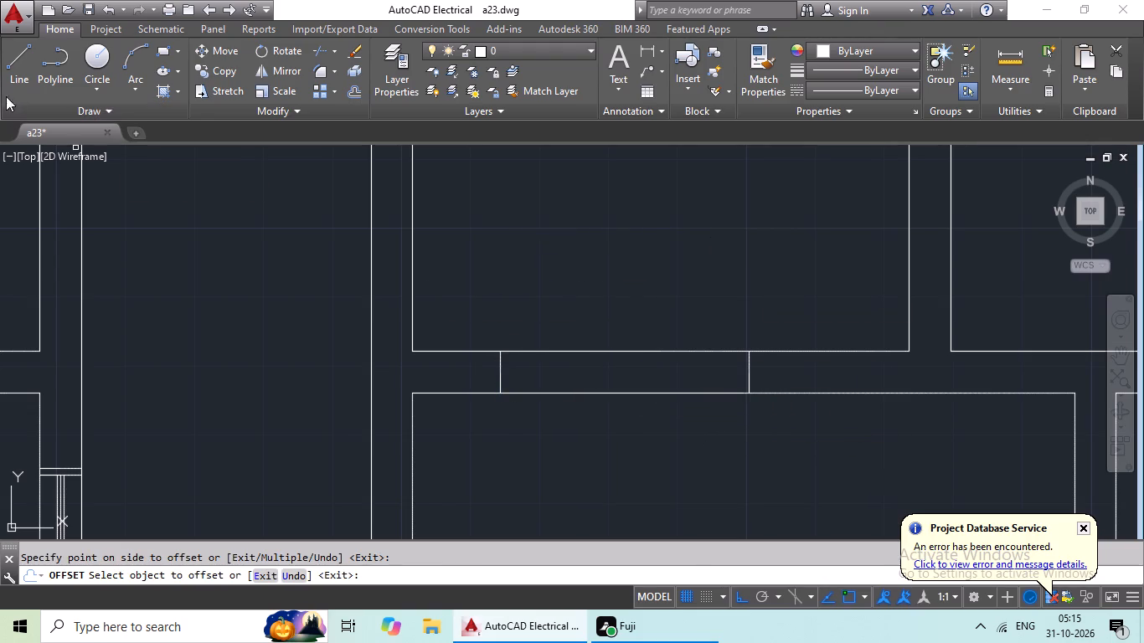
Mark a 3' door opening in the third-row right unit's bedroom-toilet wall with a jamb line near the outer wall, offset inward.
left_click(20, 87)
scroll(352, 212, "down", 2)
middle_click_drag(443, 243, 66, 203)
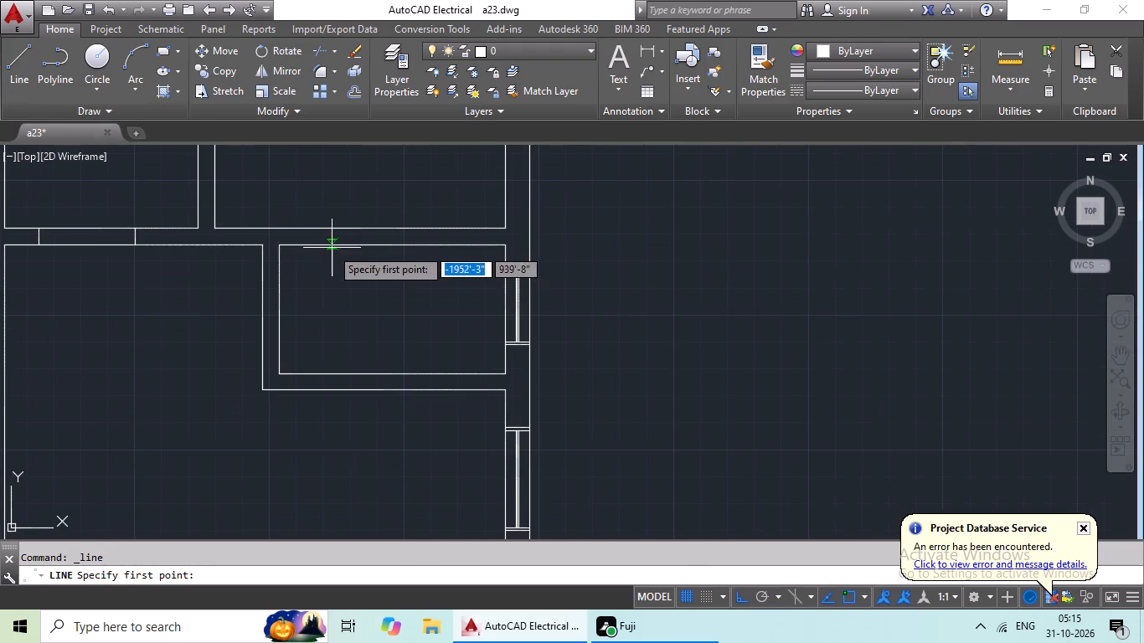
scroll(326, 242, "up", 1)
scroll(511, 230, "up", 2)
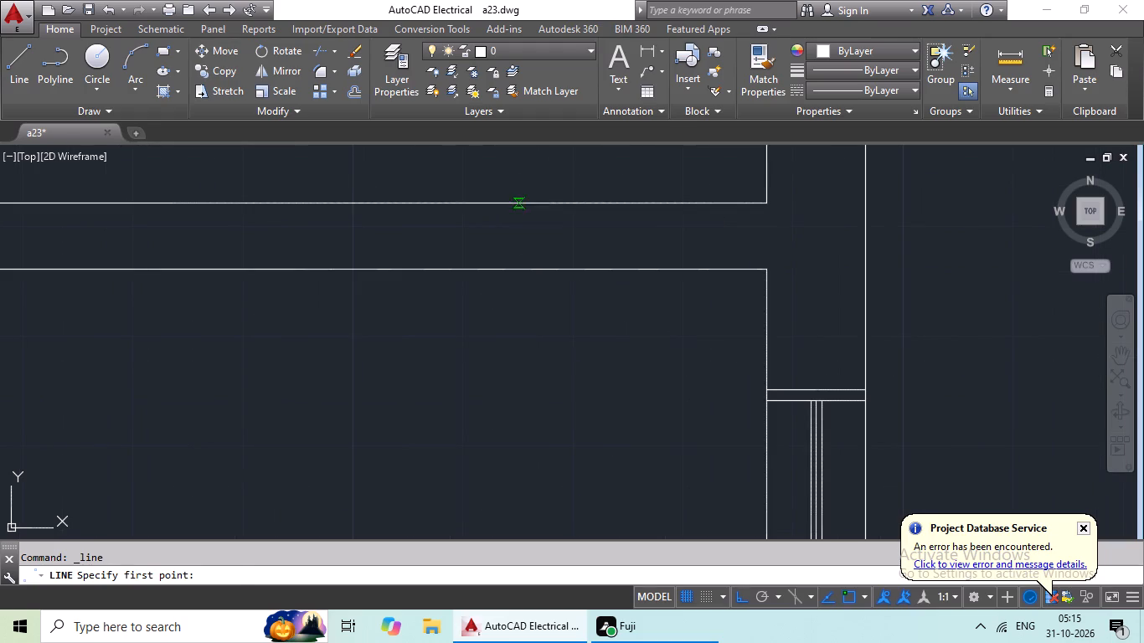
left_click(518, 204)
left_click(526, 273)
scroll(642, 292, "down", 2)
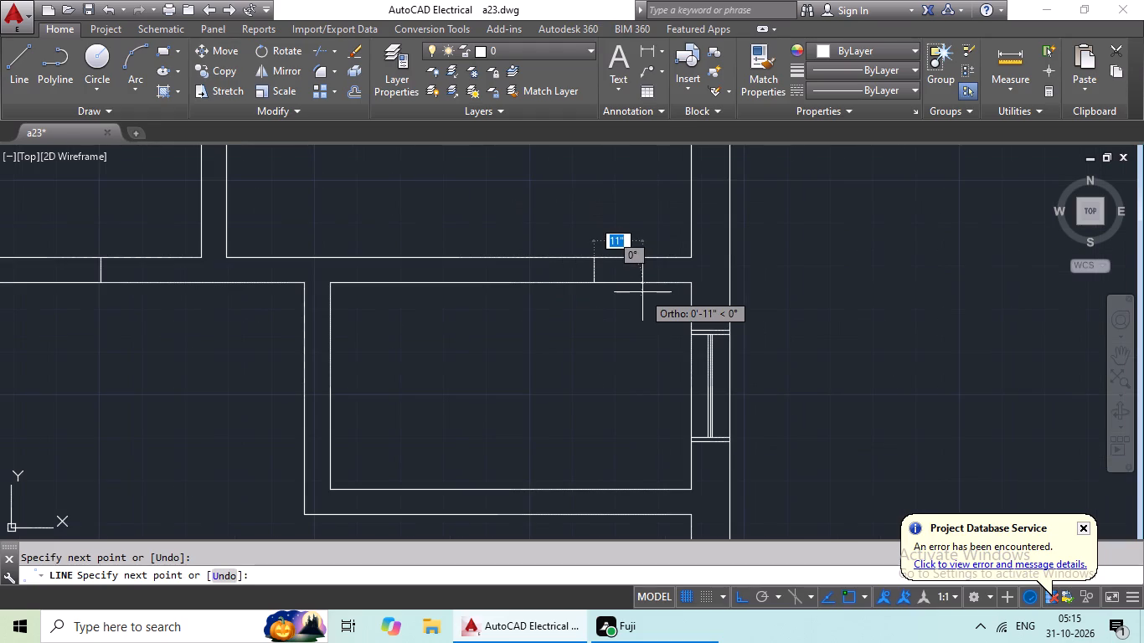
key("Escape")
key("o")
key("Return")
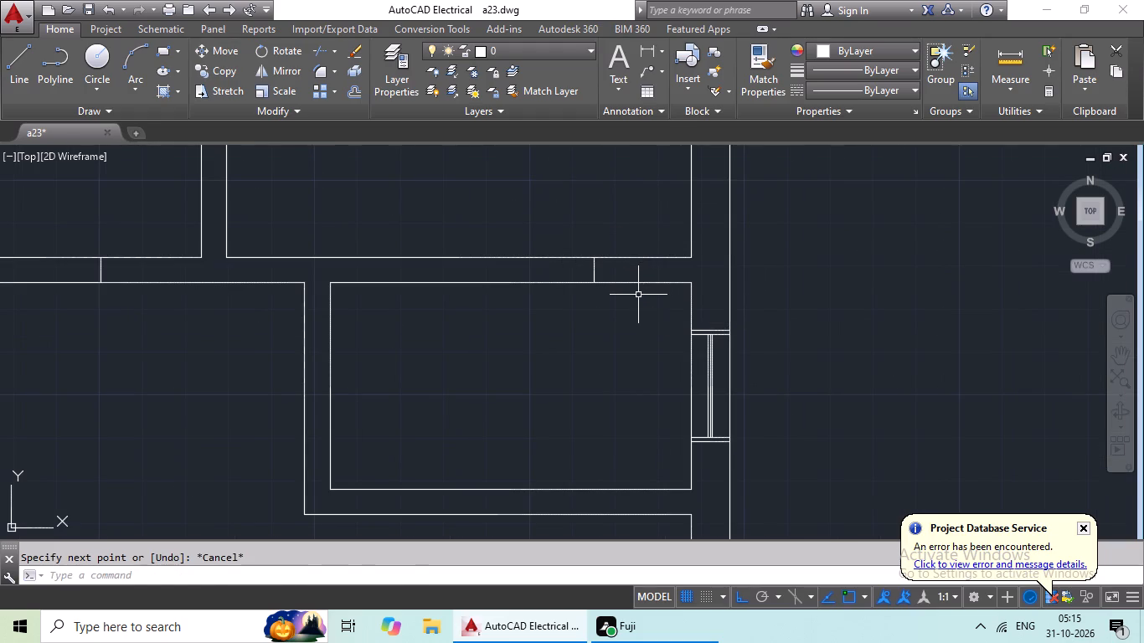
type("3'")
key("Return")
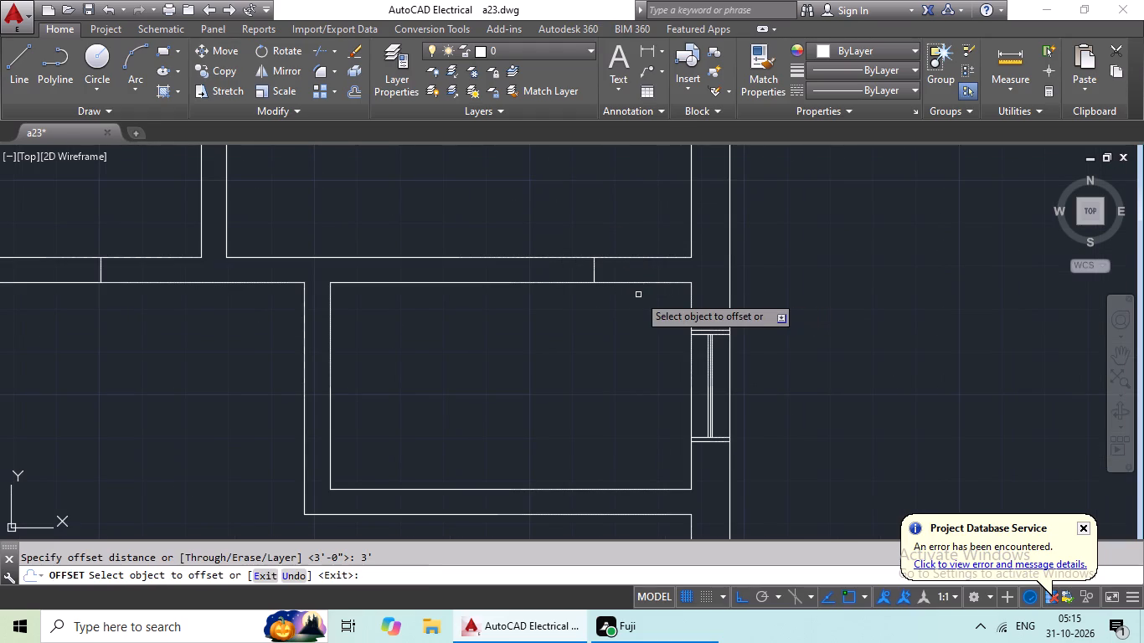
left_click_drag(594, 266, 584, 269)
left_click(513, 275)
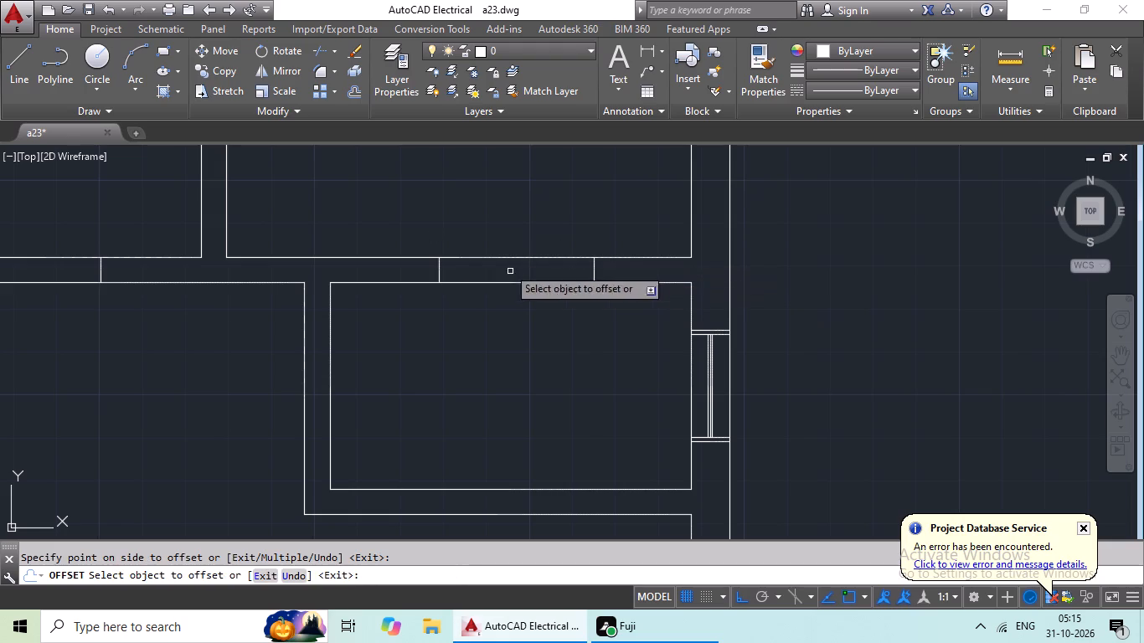
Mark a 2' door opening in the third-row right unit's toilet-hall wall with a jamb line near the bedroom, offset away from the bedroom.
left_click(11, 64)
scroll(244, 302, "down", 1)
middle_click_drag(354, 312, 502, 341)
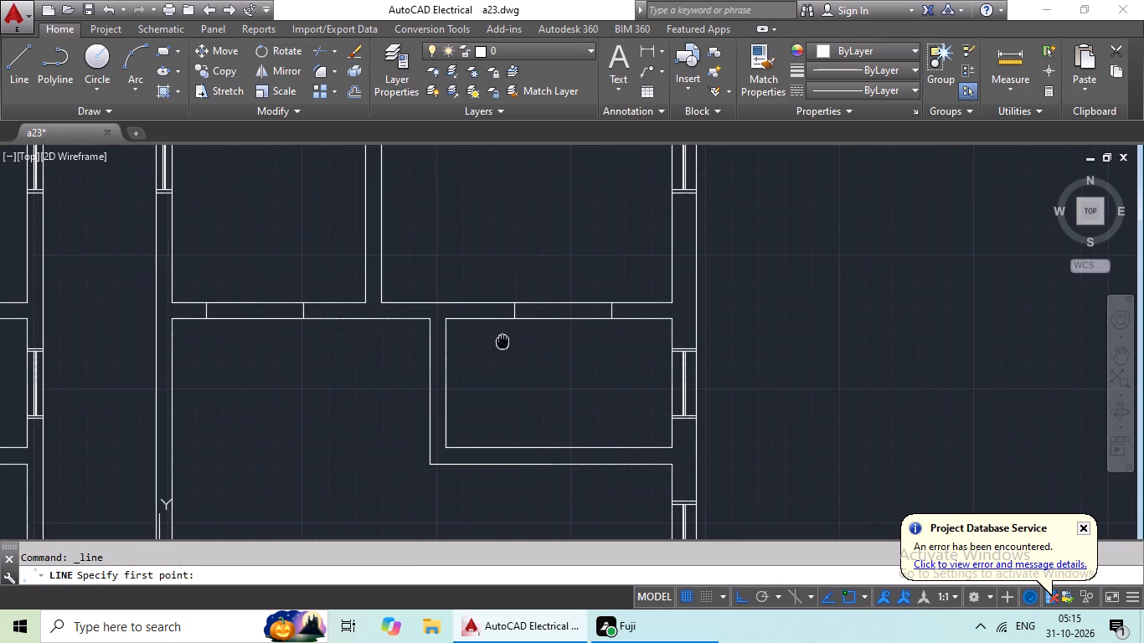
scroll(439, 356, "up", 2)
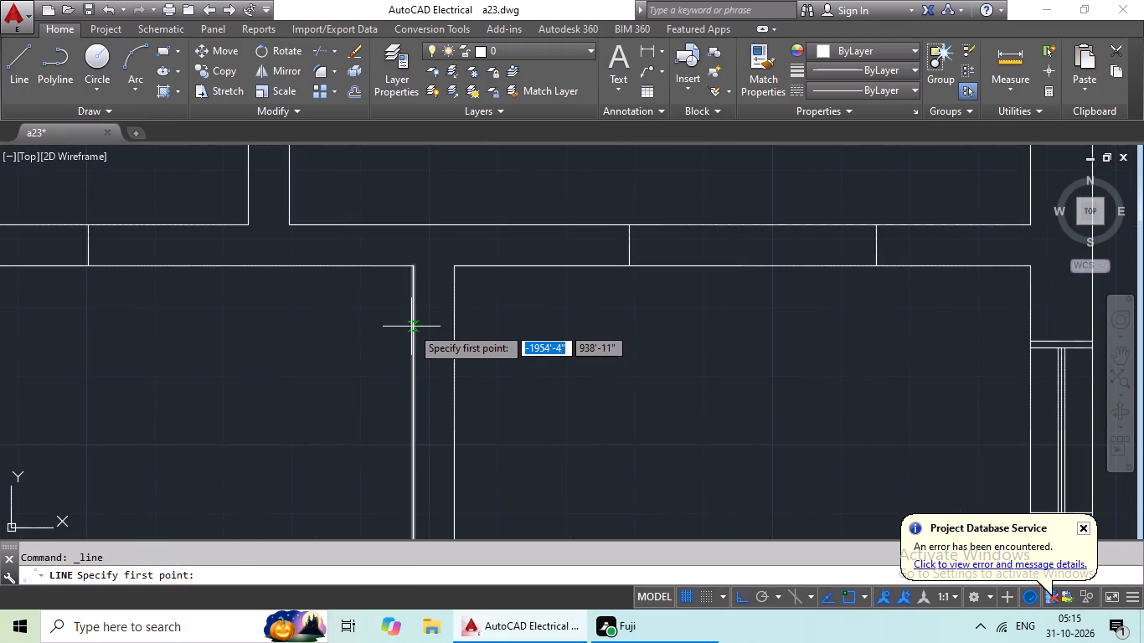
left_click(414, 324)
left_click_drag(454, 321, 463, 321)
key("Escape")
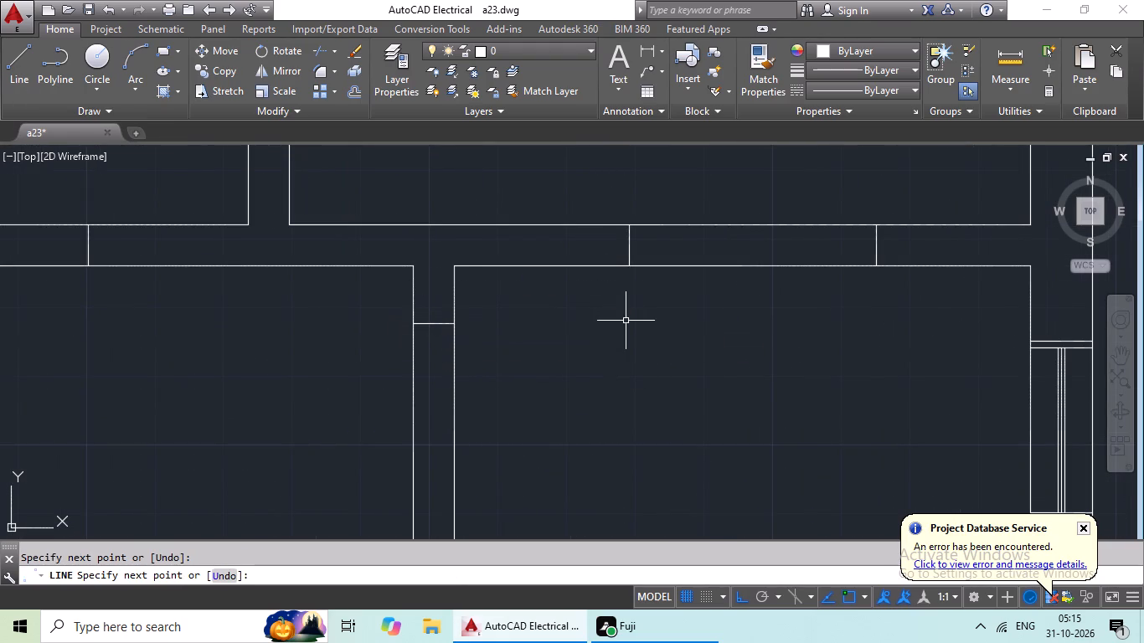
key("o")
key("Return")
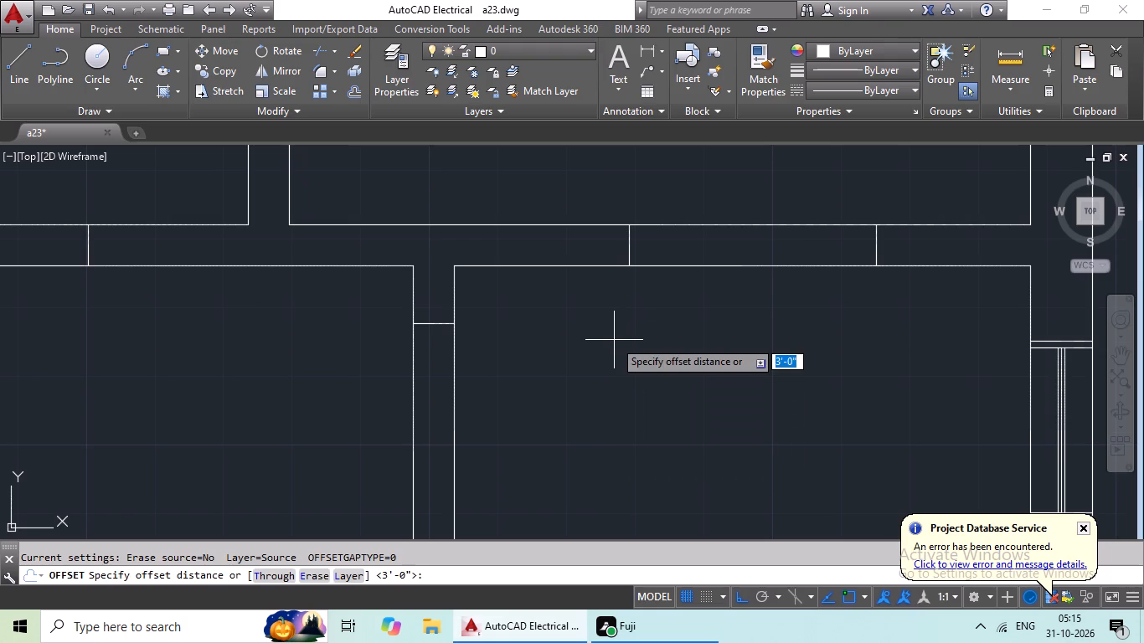
type("2'")
key("Return")
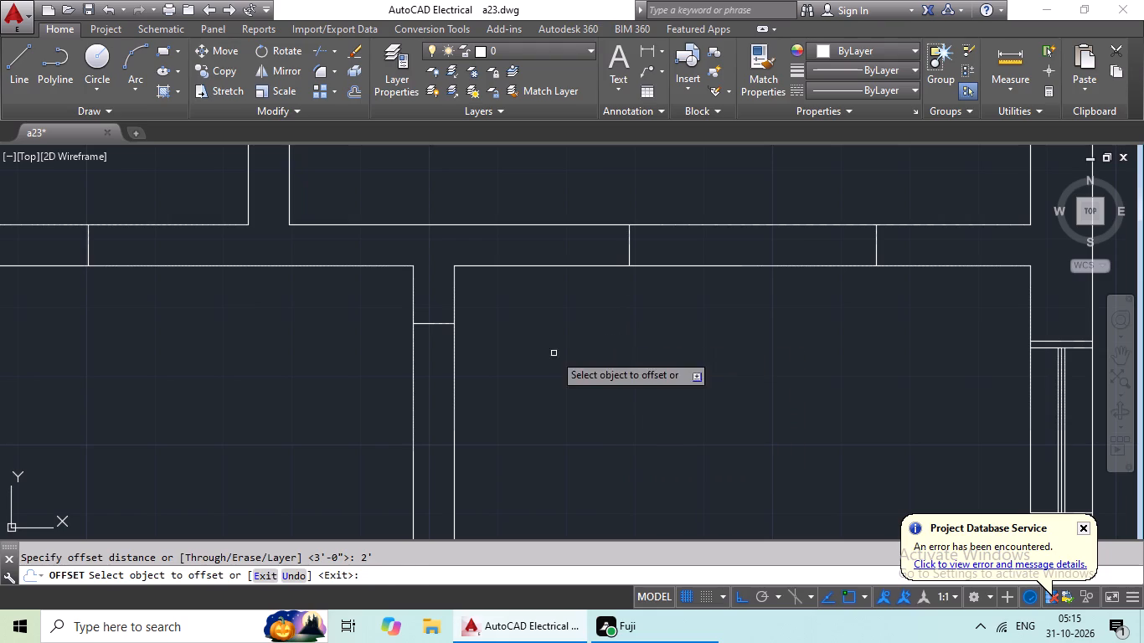
left_click(433, 326)
left_click_drag(447, 400, 456, 399)
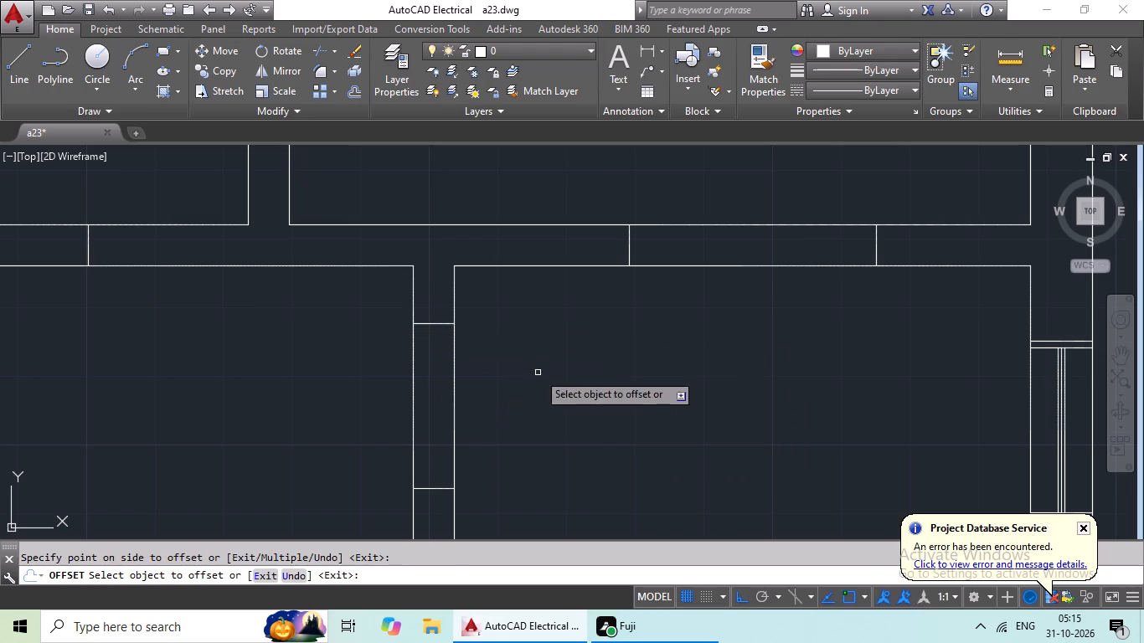
Mark a 2' door opening in the third-row left unit's toilet-hall wall with a jamb line near the bedroom, offset away from the bedroom.
scroll(538, 373, "down", 2)
middle_click(618, 388)
middle_click_drag(445, 389, 672, 368)
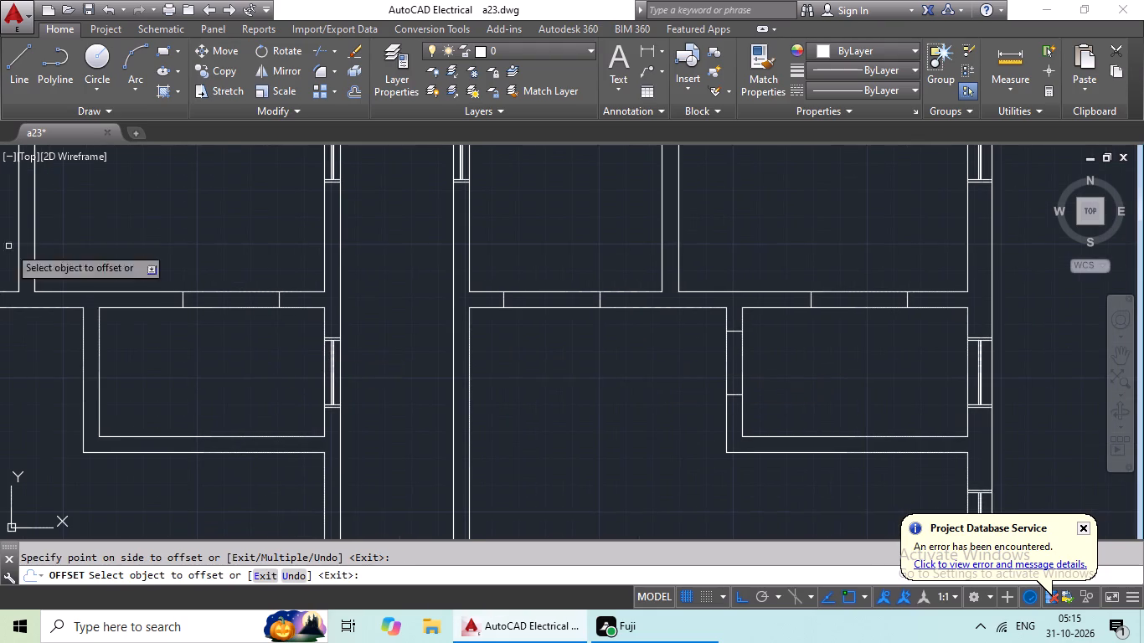
left_click_drag(12, 51, 19, 60)
middle_click_drag(124, 368, 366, 368)
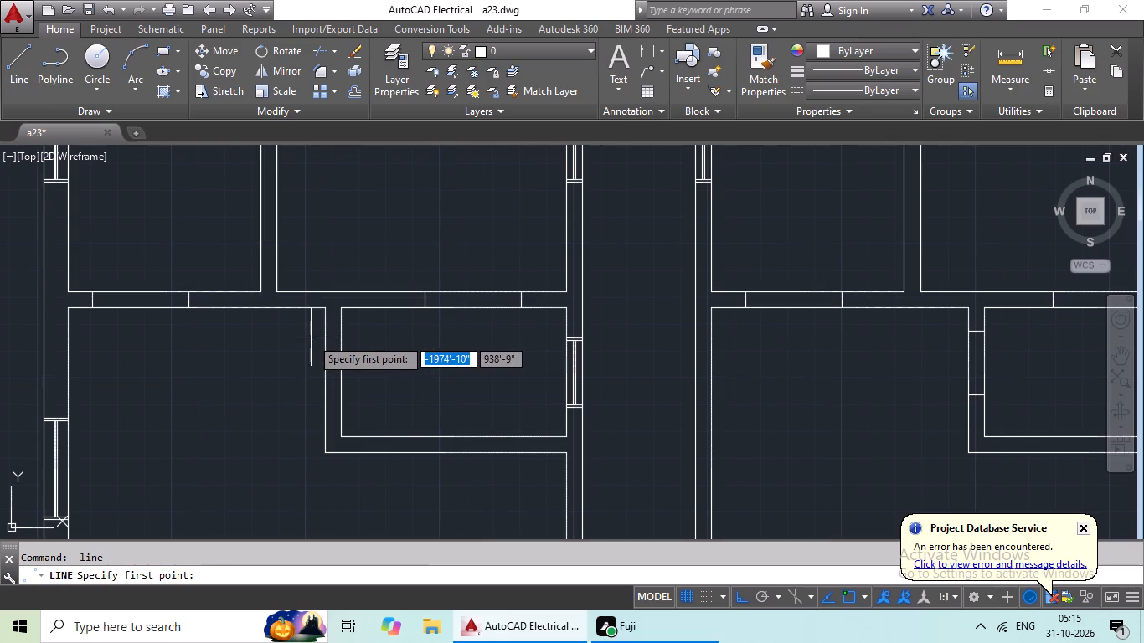
left_click(323, 332)
left_click_drag(339, 332, 348, 332)
key("Escape")
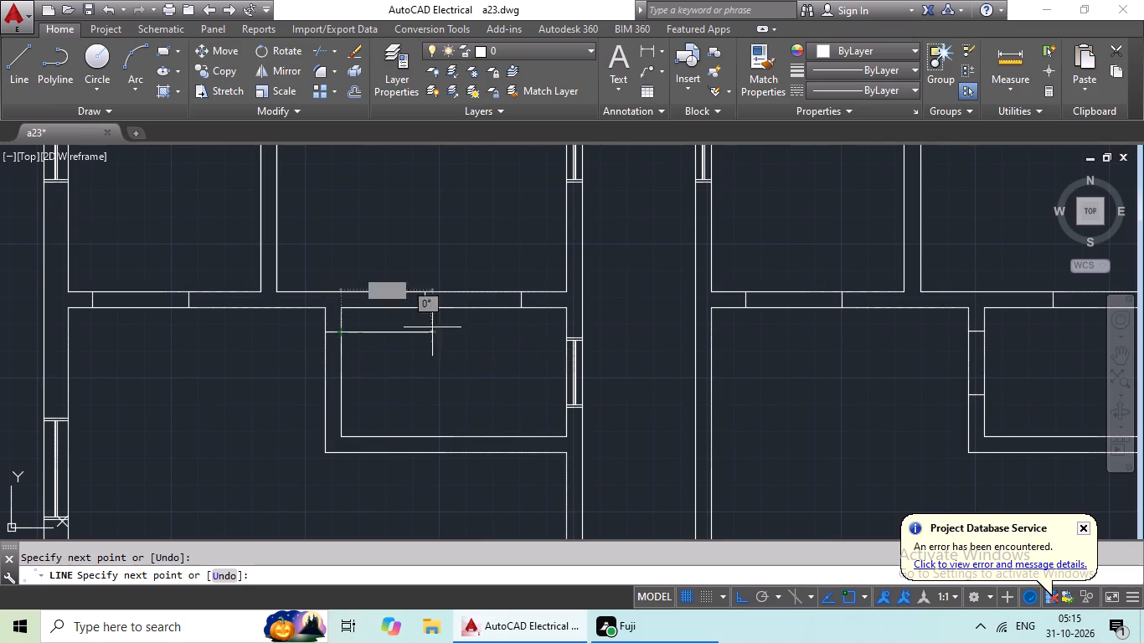
key("o")
key("Return")
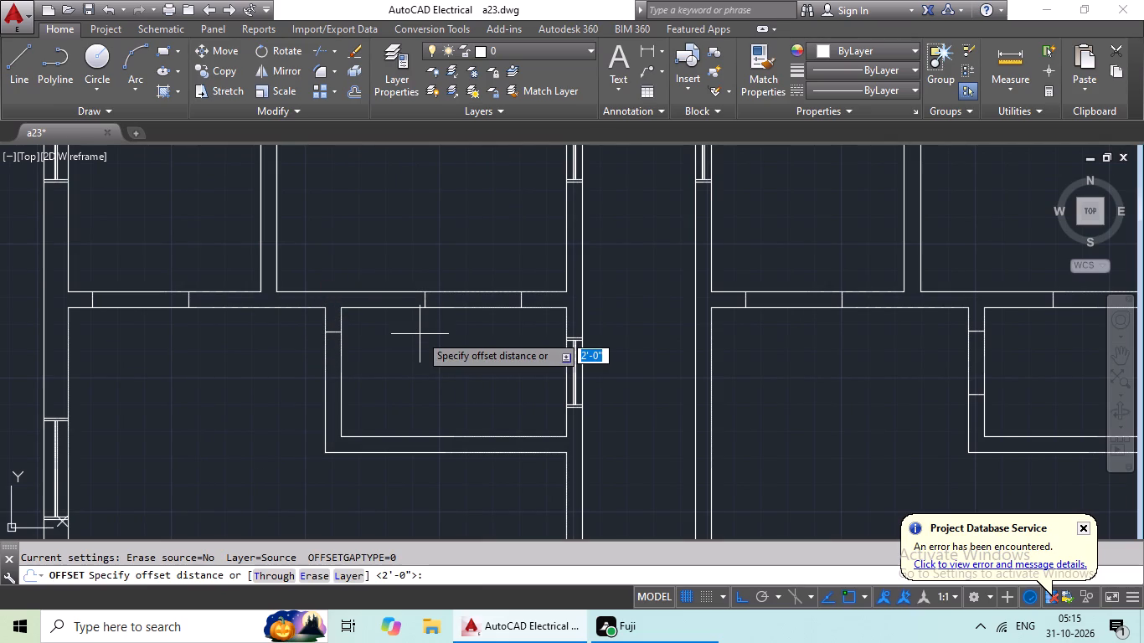
type("2'")
key("Return")
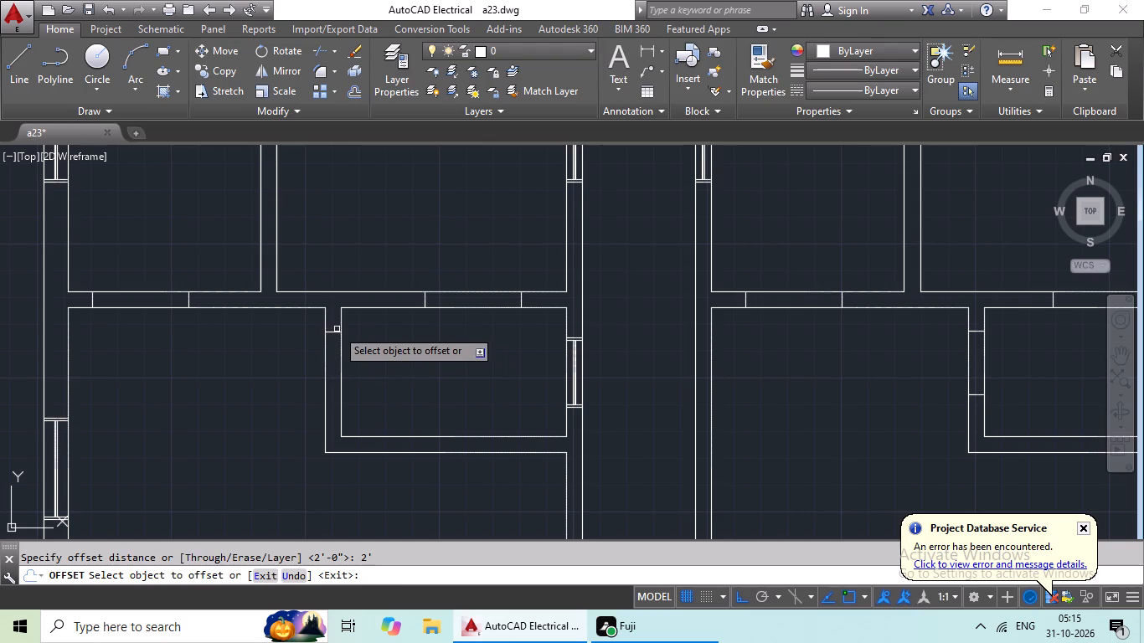
left_click(333, 332)
left_click(331, 407)
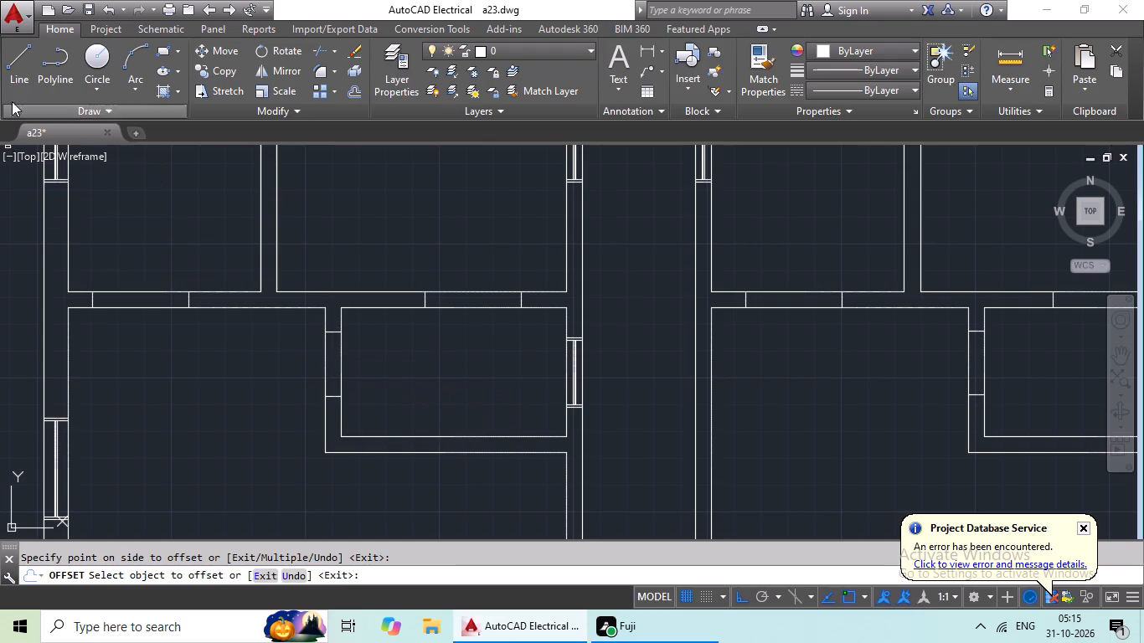
Draw a main-door jamb line across the corridor-side hall wall of both third-row units, near the wall shared with the fourth row.
left_click_drag(17, 74, 31, 85)
scroll(470, 314, "down", 2)
middle_click_drag(496, 331, 423, 336)
middle_click_drag(493, 364, 493, 363)
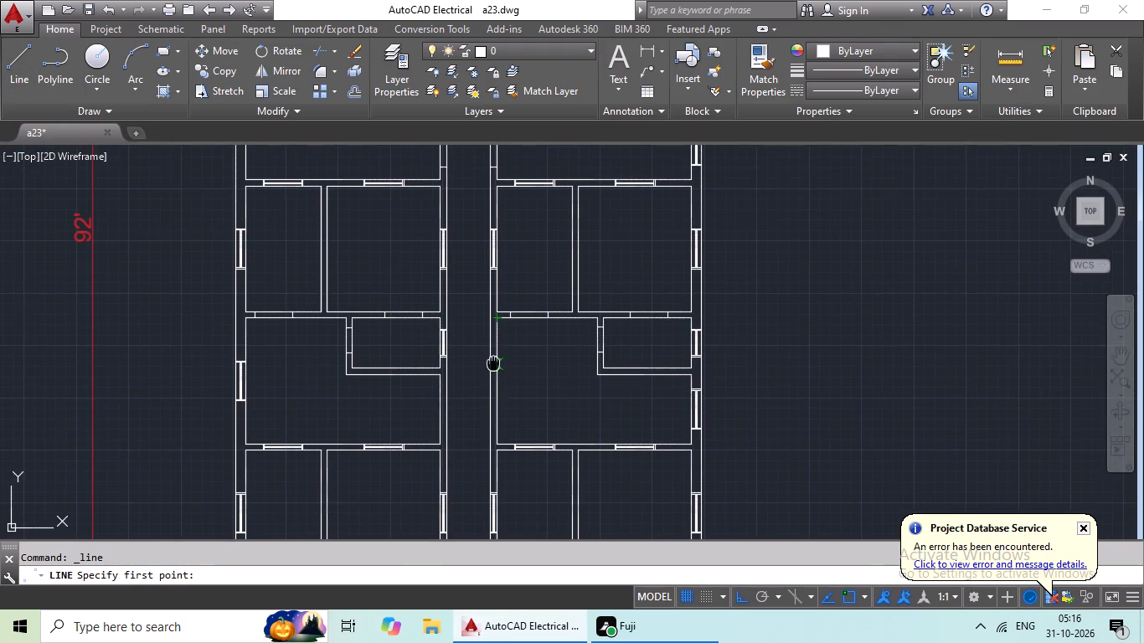
middle_click_drag(493, 363, 503, 294)
scroll(483, 336, "up", 2)
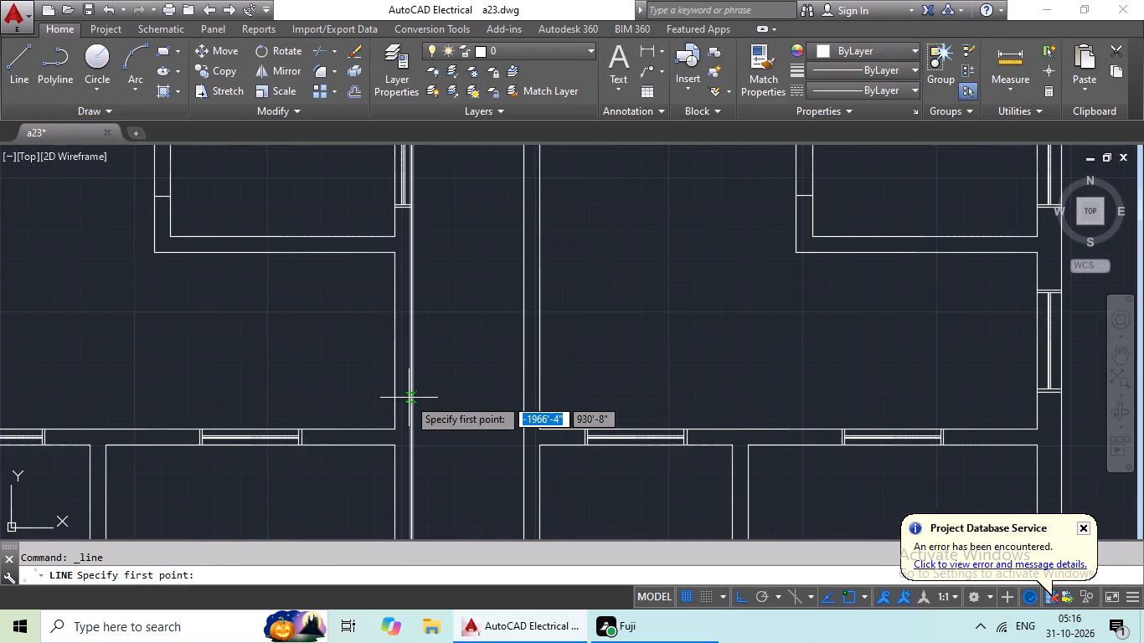
scroll(399, 399, "up", 2)
left_click(387, 404)
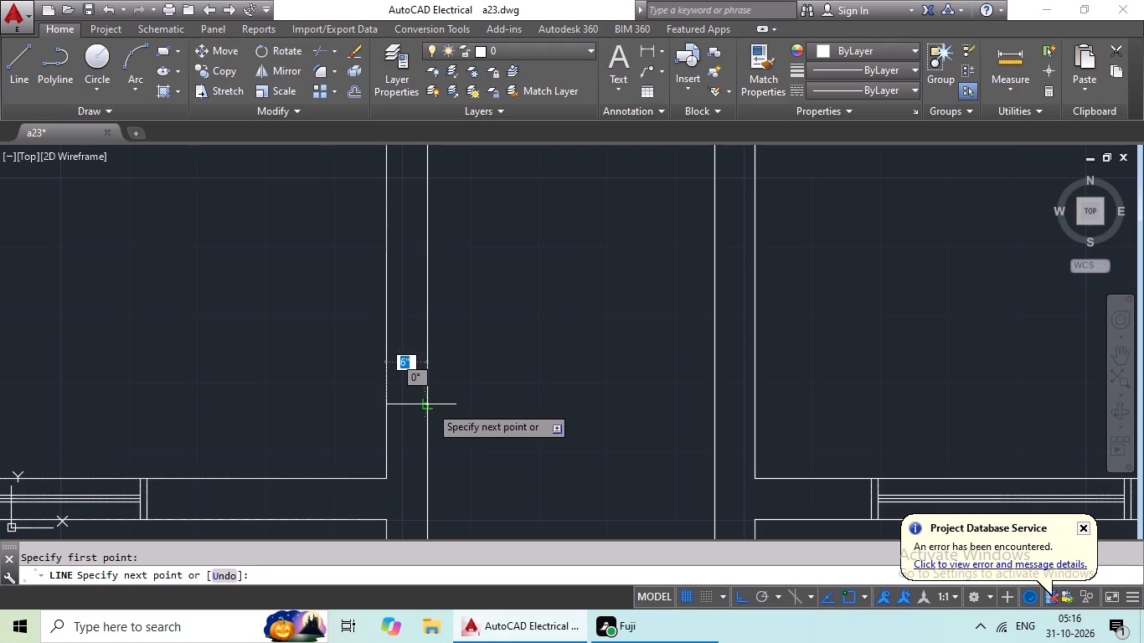
left_click_drag(430, 405, 440, 401)
key("Escape")
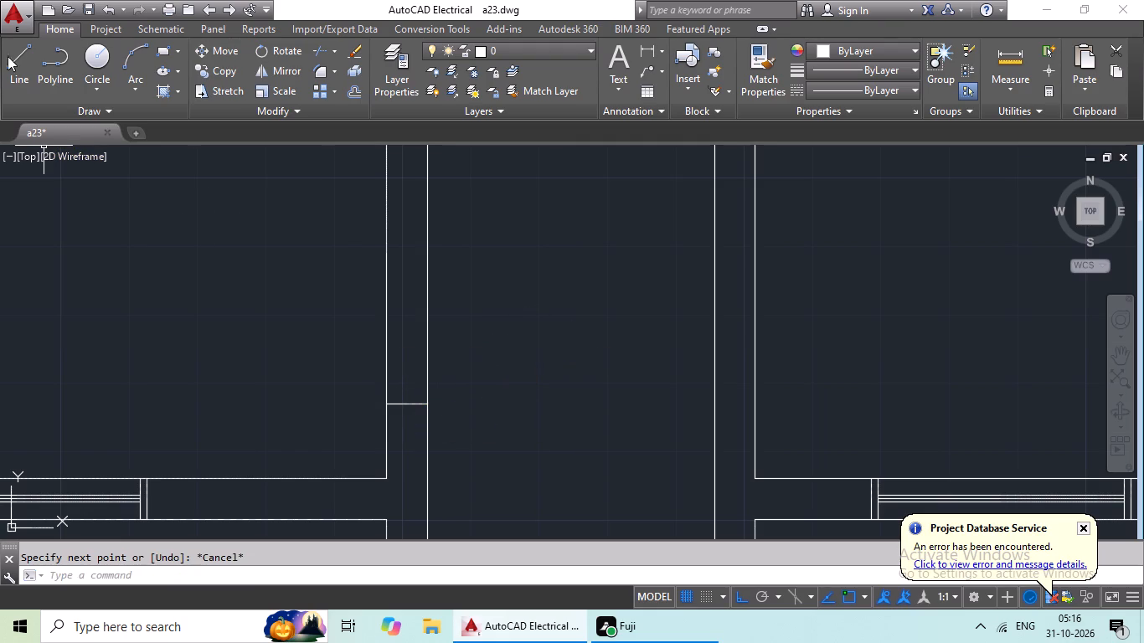
left_click(10, 50)
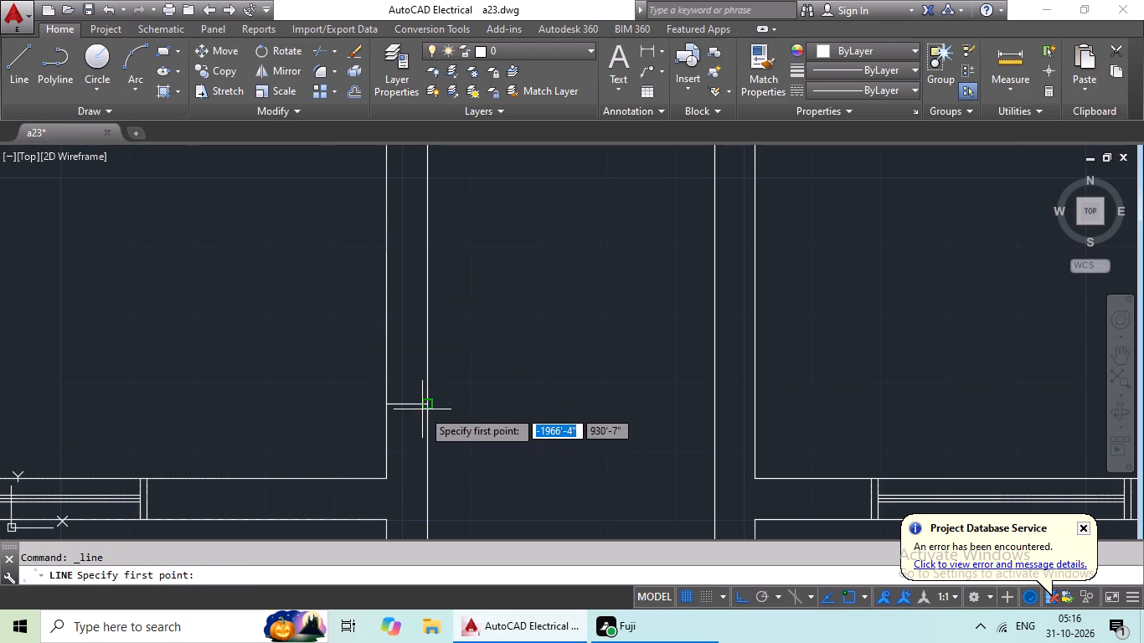
left_click(718, 404)
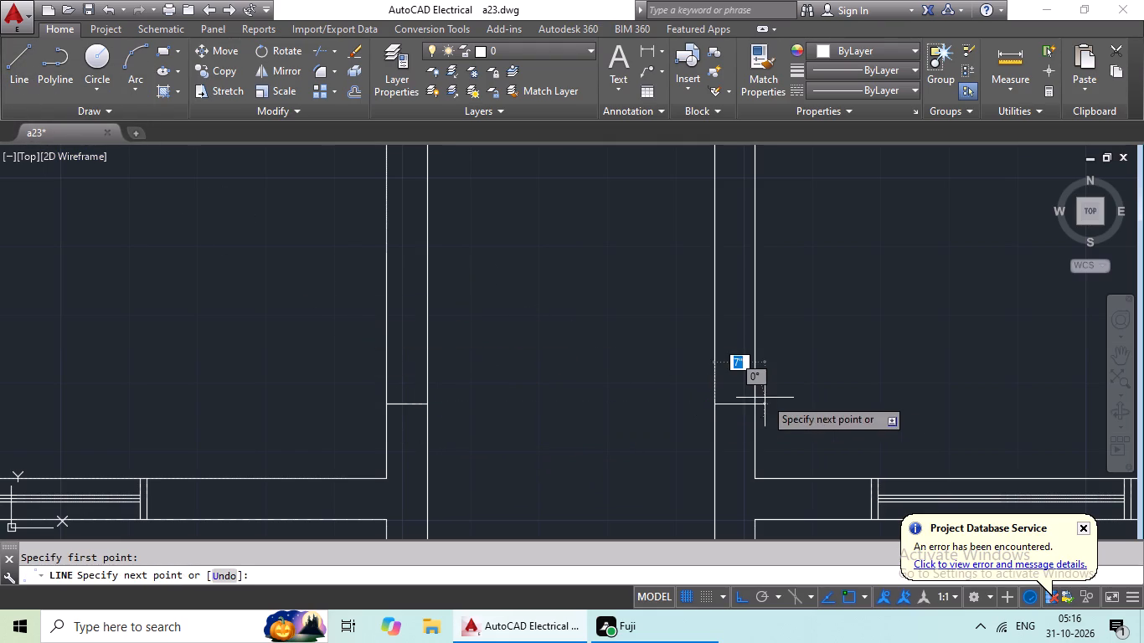
left_click_drag(754, 403, 780, 399)
key("Escape")
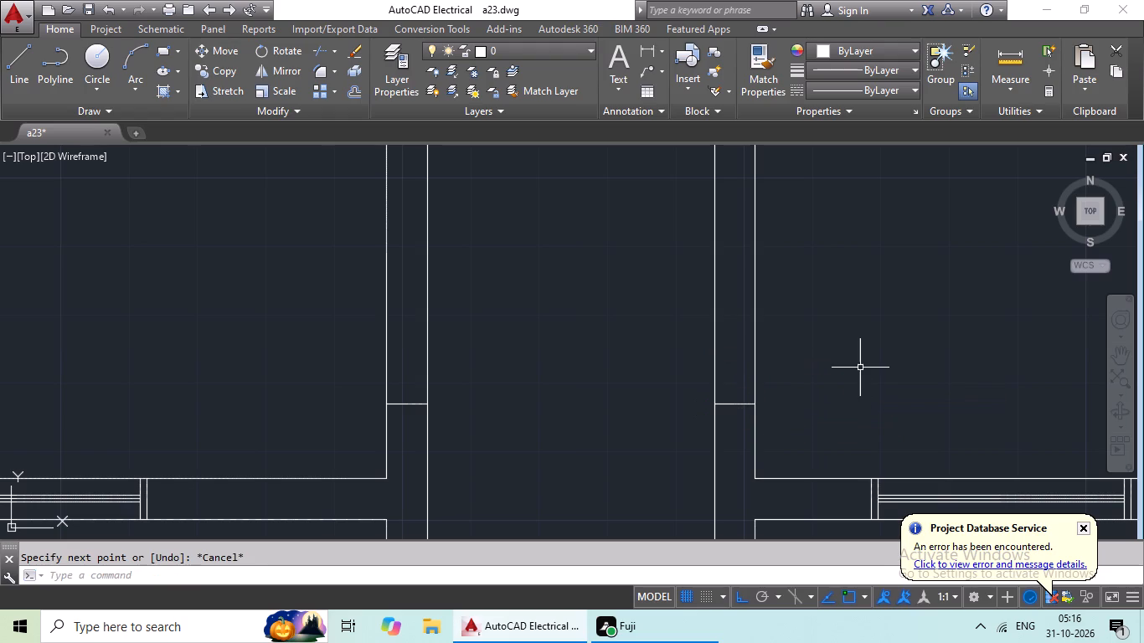
Offset both third-row main-door jamb lines 4' along the corridor walls, towards the toilets.
key("o")
key("Return")
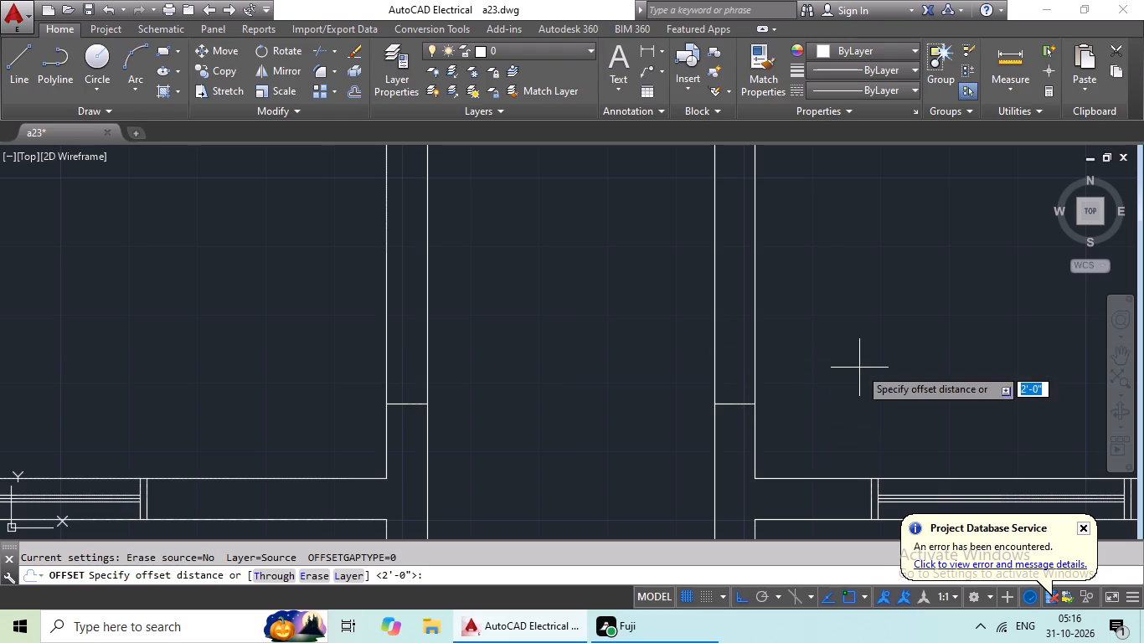
key("3")
key("BackSpace")
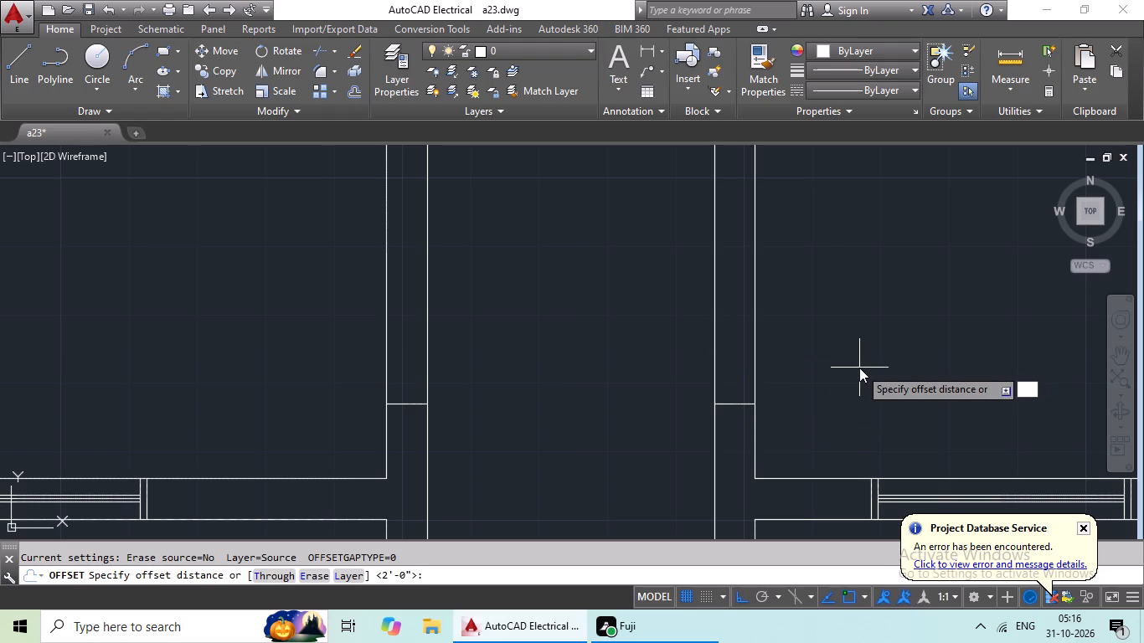
type("4'")
key("Return")
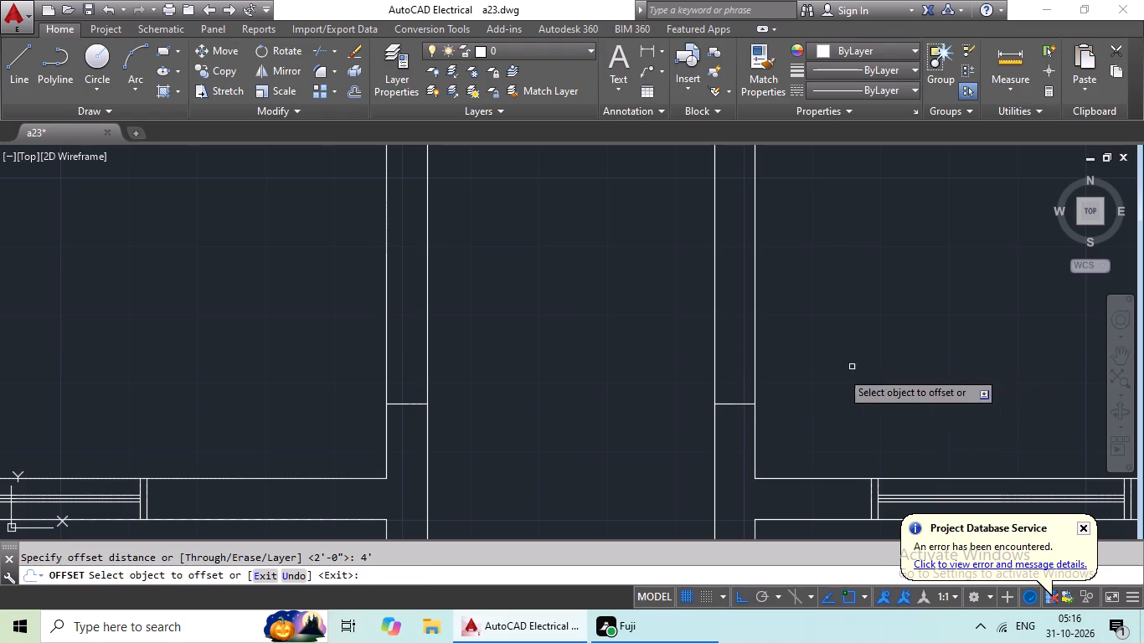
left_click(409, 404)
left_click_drag(410, 352, 421, 358)
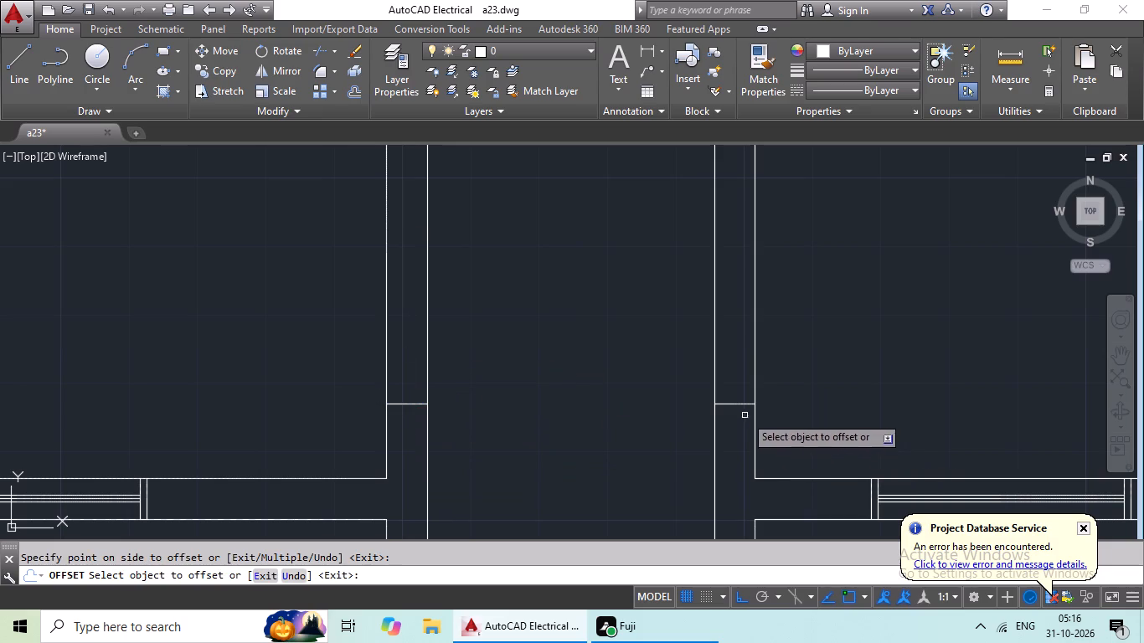
left_click(741, 406)
left_click(737, 365)
Draw a door jamb line across the fourth-row left unit's kitchen-hall wall, near the outer wall.
scroll(737, 365, "down", 3)
middle_click_drag(770, 350, 730, 371)
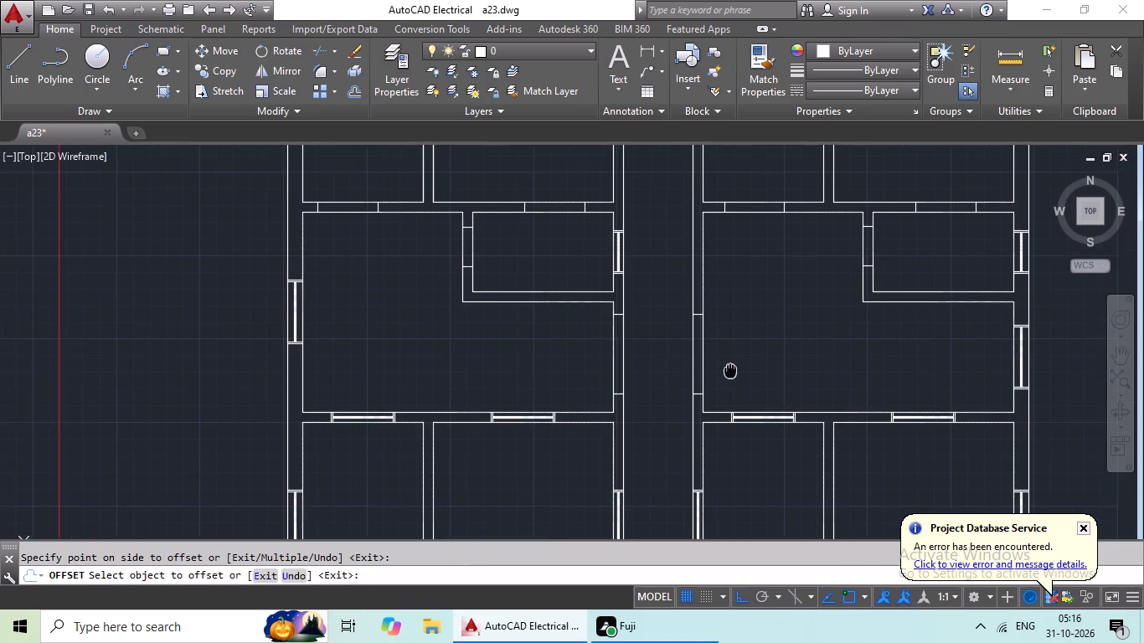
left_click_drag(14, 64, 39, 82)
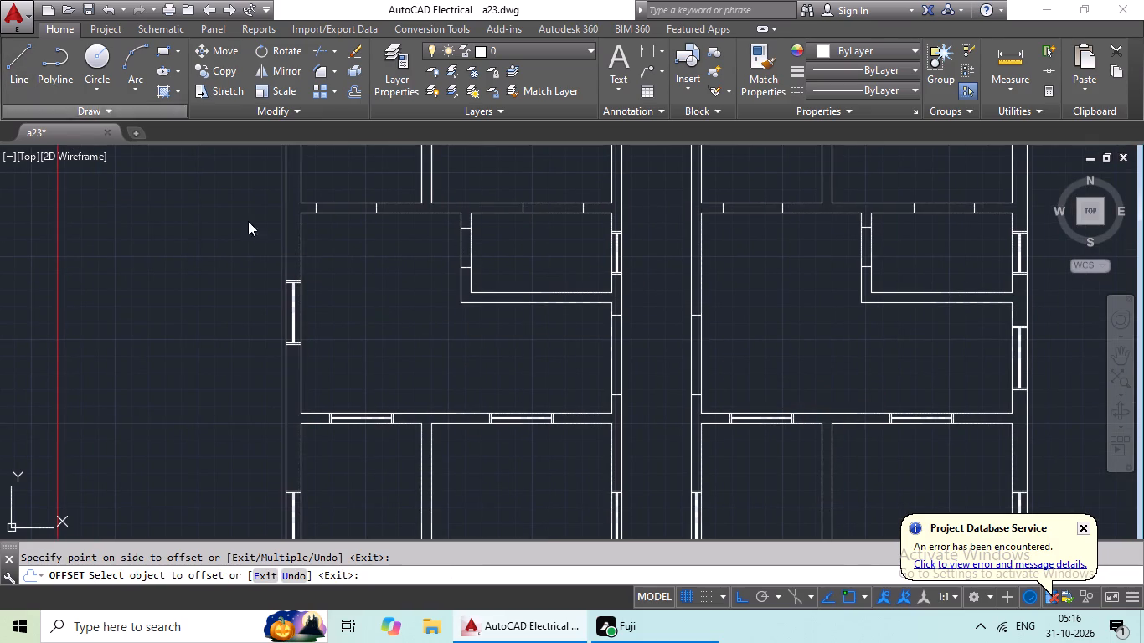
scroll(440, 392, "down", 1)
middle_click_drag(439, 388, 439, 301)
left_click(25, 75)
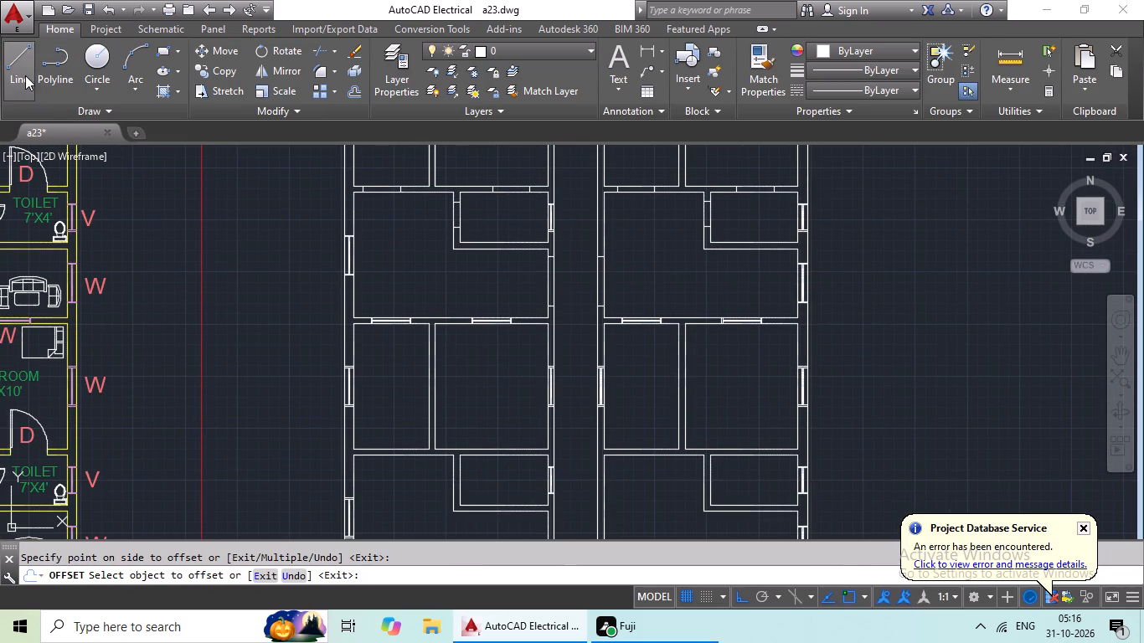
middle_click_drag(442, 435, 488, 347)
scroll(430, 360, "up", 2)
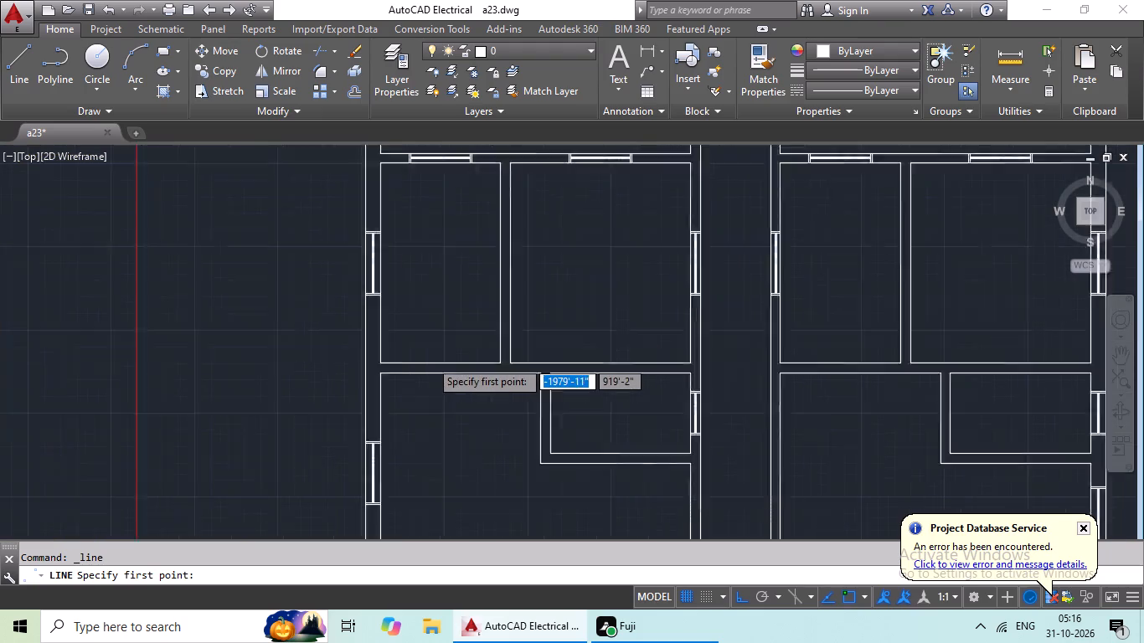
scroll(393, 379, "up", 3)
left_click(332, 329)
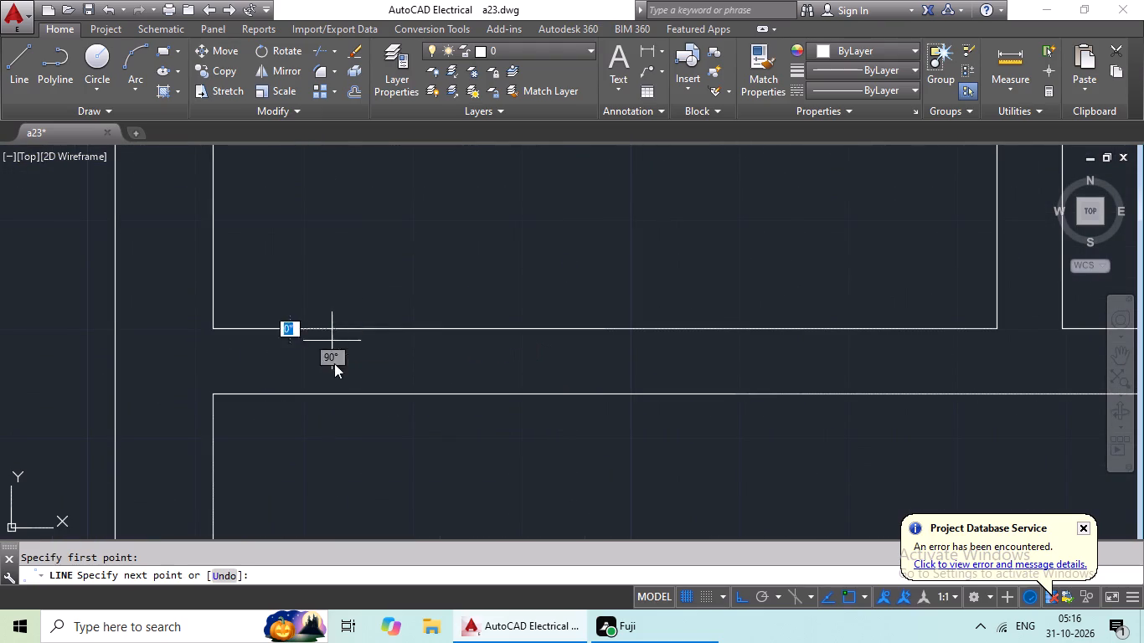
left_click(332, 394)
key("Escape")
key("Escape")
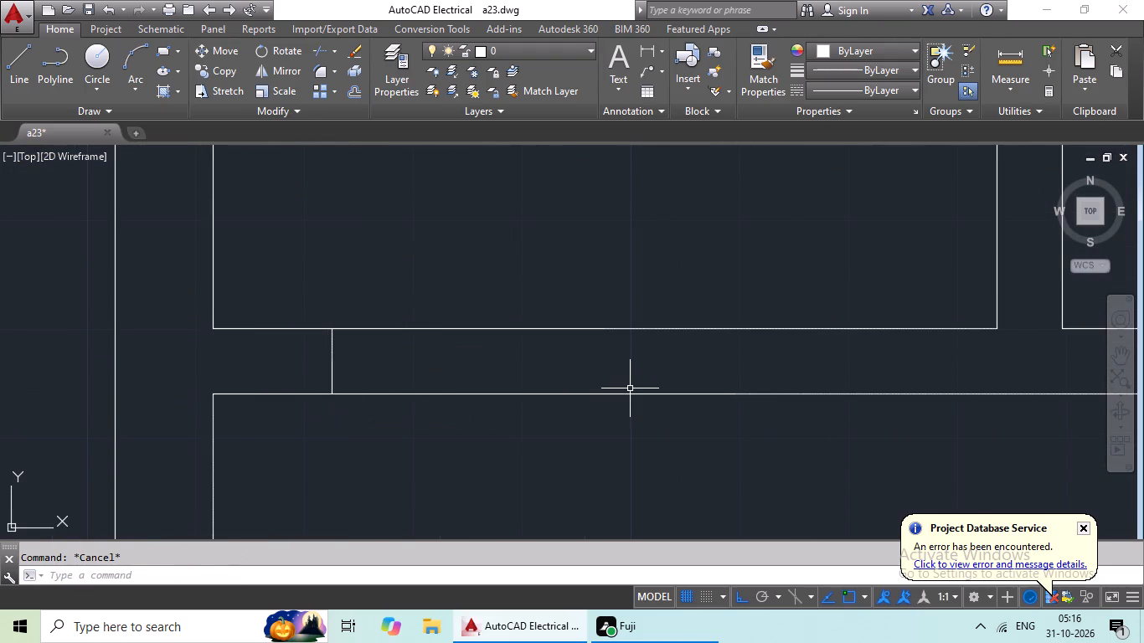
Offset the fourth-row left unit's kitchen door jamb line 3' along the wall, away from the outer wall.
key("o")
key("Return")
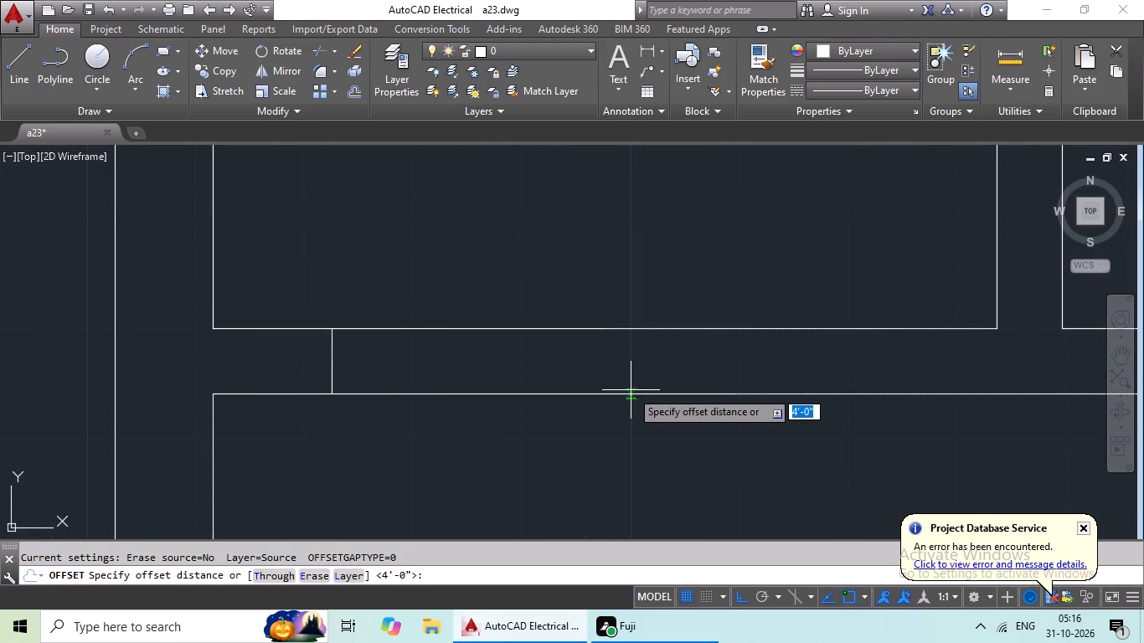
key("3")
key("apostrophe")
key("Return")
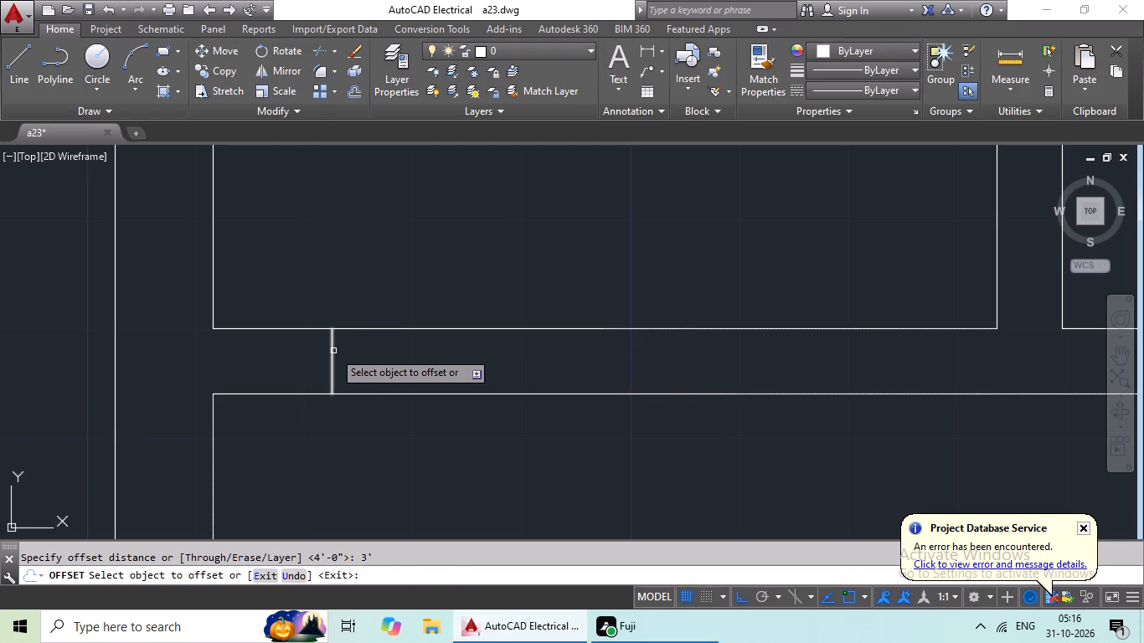
left_click_drag(332, 352, 362, 368)
left_click(561, 401)
Mark a 3' door opening in the fourth-row left unit's bedroom-toilet wall with a jamb line near the corridor, offset towards the kitchen.
left_click(30, 89)
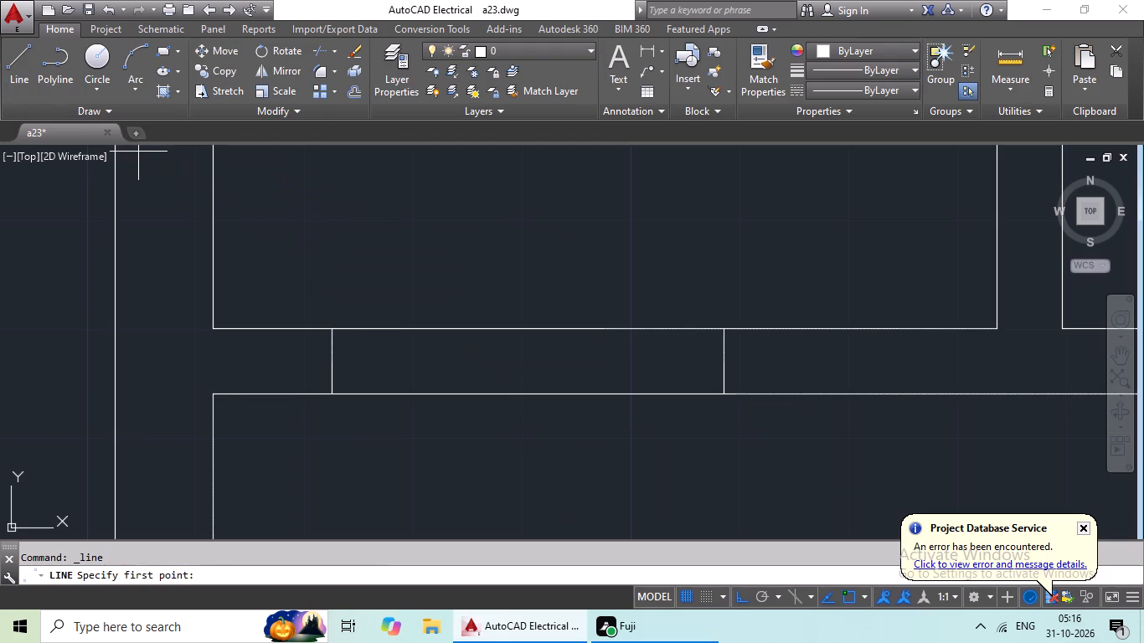
scroll(452, 252, "down", 3)
middle_click_drag(534, 312, 410, 345)
middle_click_drag(711, 388, 618, 414)
scroll(633, 355, "up", 2)
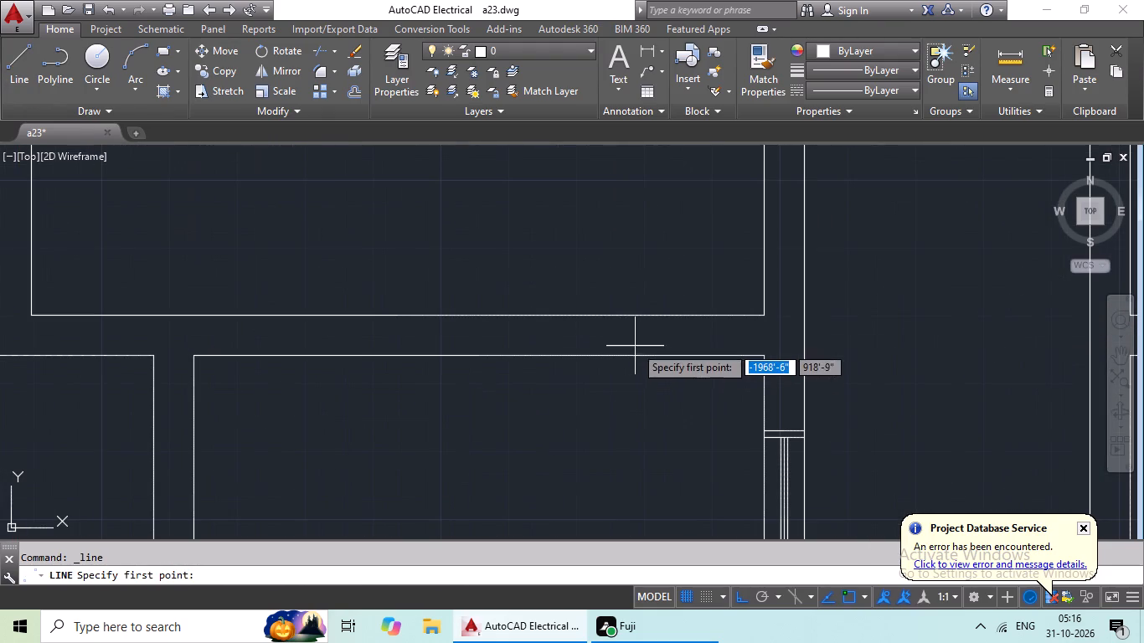
left_click(625, 318)
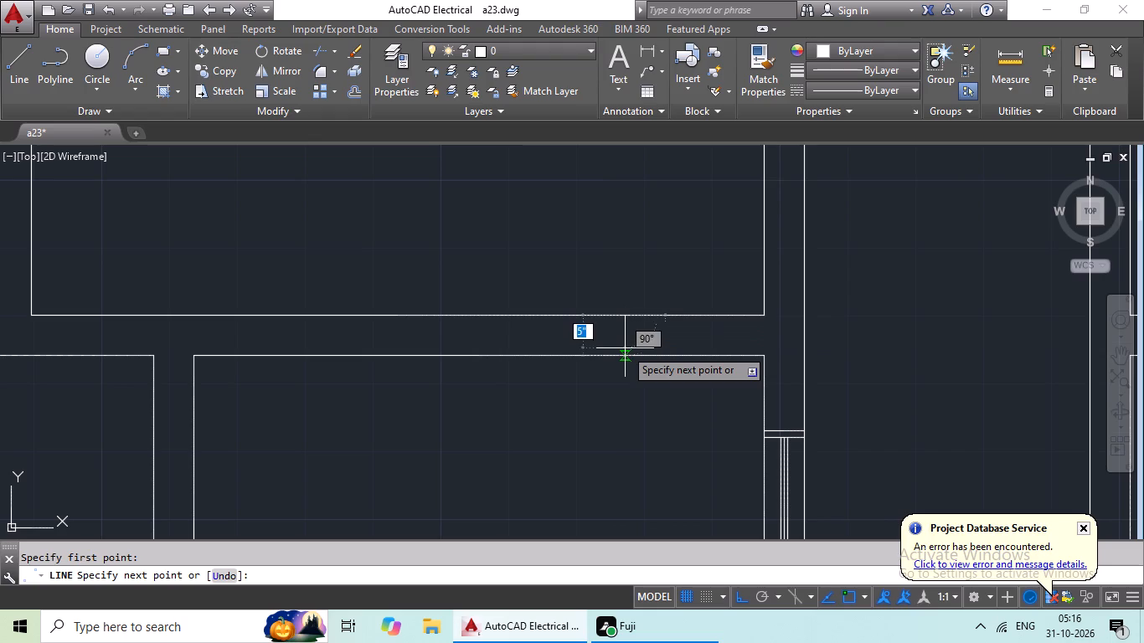
left_click(625, 348)
key("Escape")
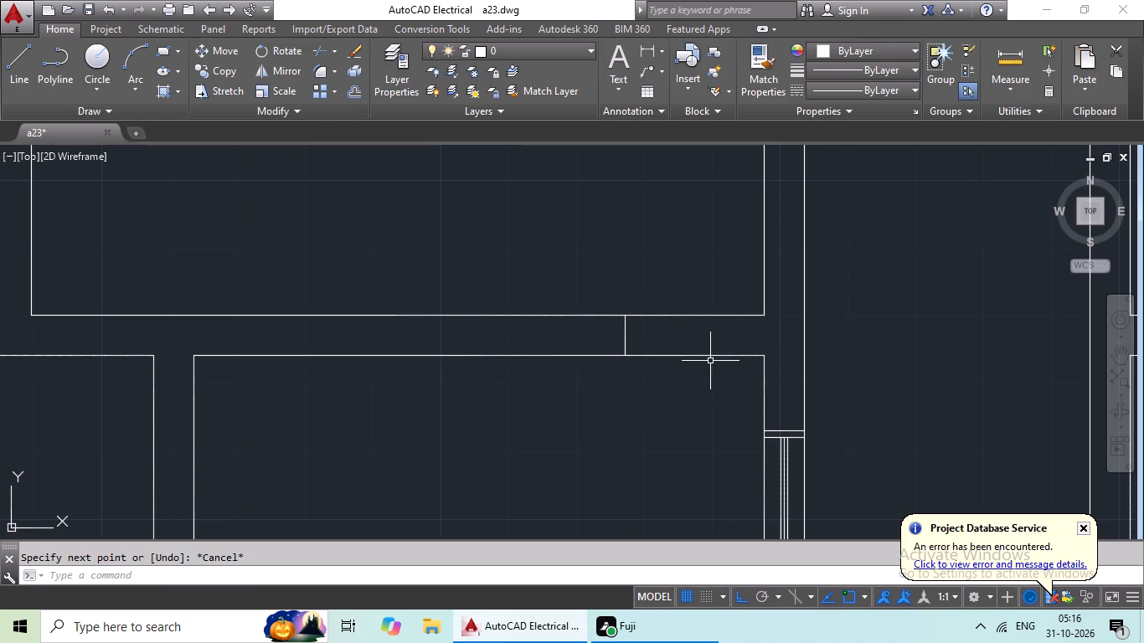
key("o")
key("Return")
type("3'")
key("Return")
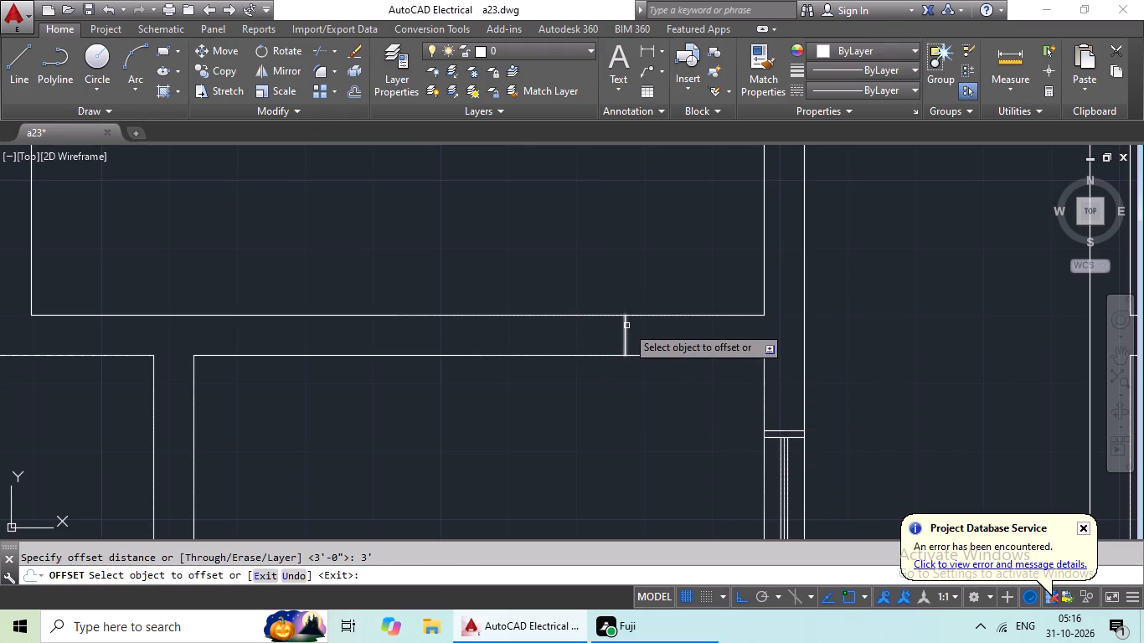
left_click_drag(626, 326, 579, 333)
left_click(477, 340)
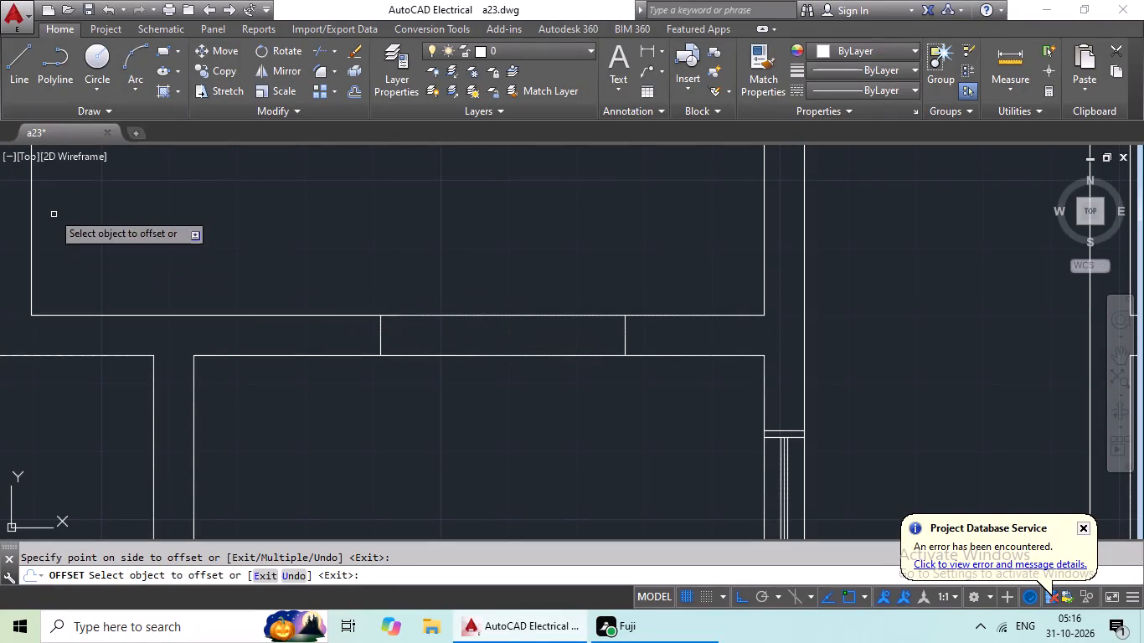
Mark a 2' door opening in the fourth-row left unit's toilet-hall wall with a jamb line near the bedroom, offset away from the bedroom.
left_click(18, 81)
scroll(361, 410, "down", 2)
middle_click_drag(377, 446, 443, 386)
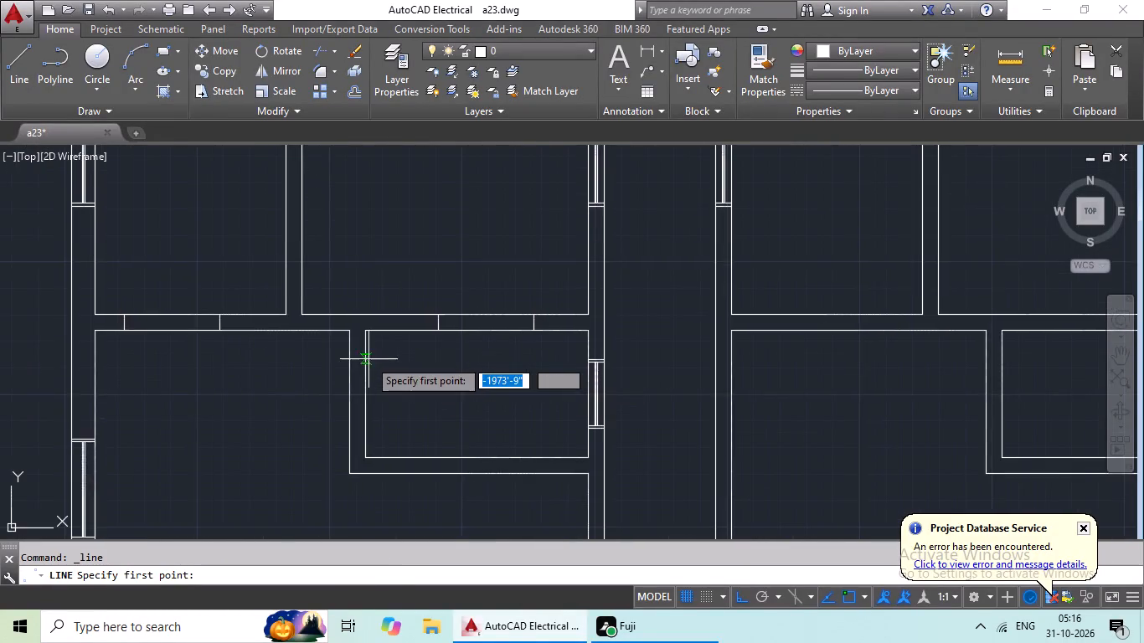
scroll(368, 359, "up", 2)
left_click(317, 364)
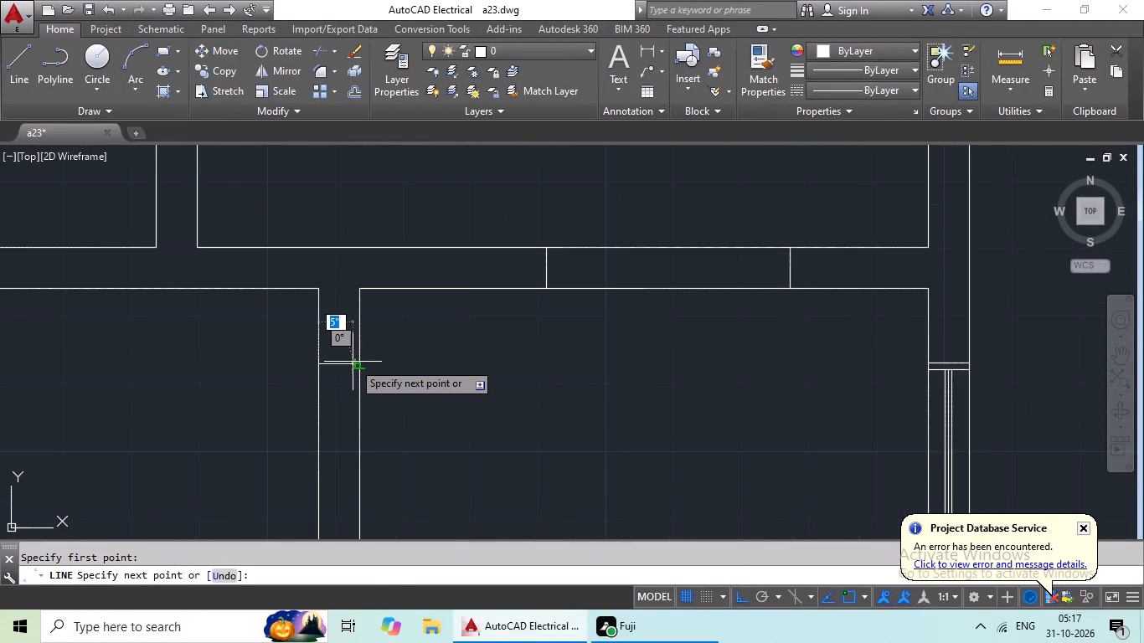
left_click_drag(356, 362, 384, 367)
key("Escape")
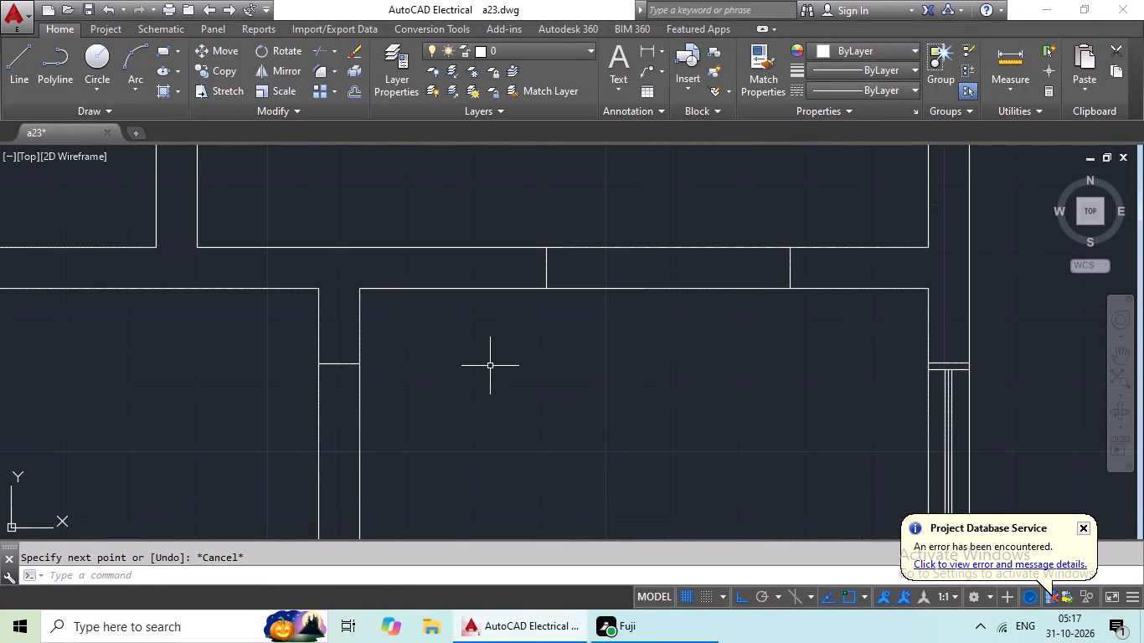
key("o")
key("Return")
type("2'")
key("Return")
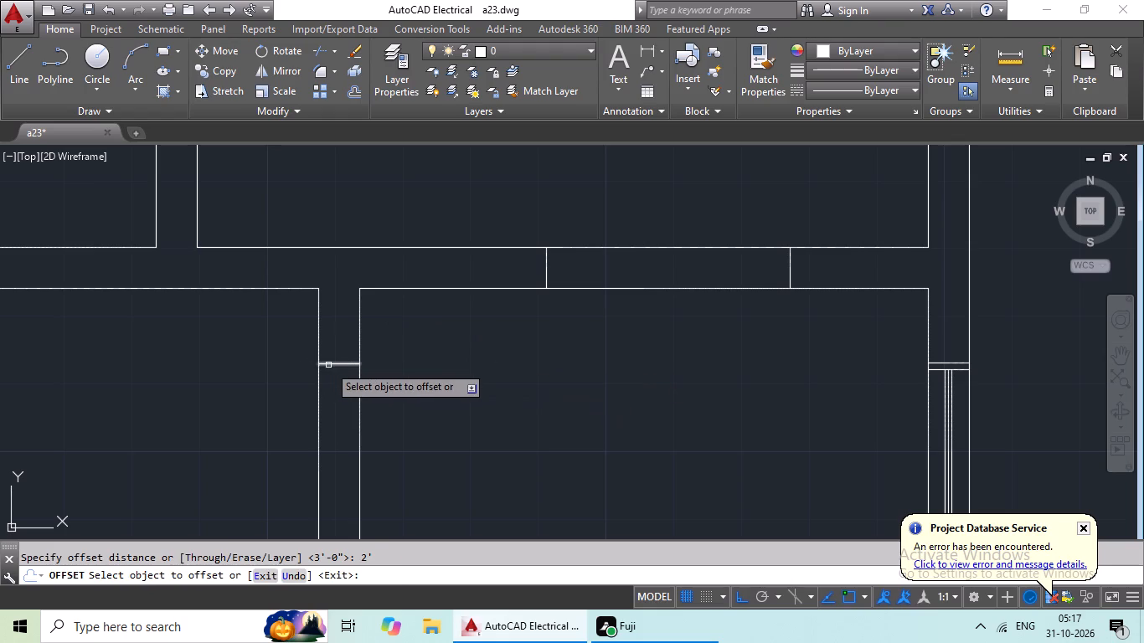
left_click(328, 365)
left_click(345, 415)
Mark a 3' door opening in the fourth-row right unit's kitchen-hall wall with a jamb line near the corridor, offset towards the bedroom.
left_click_drag(13, 71, 53, 105)
scroll(636, 498, "down", 2)
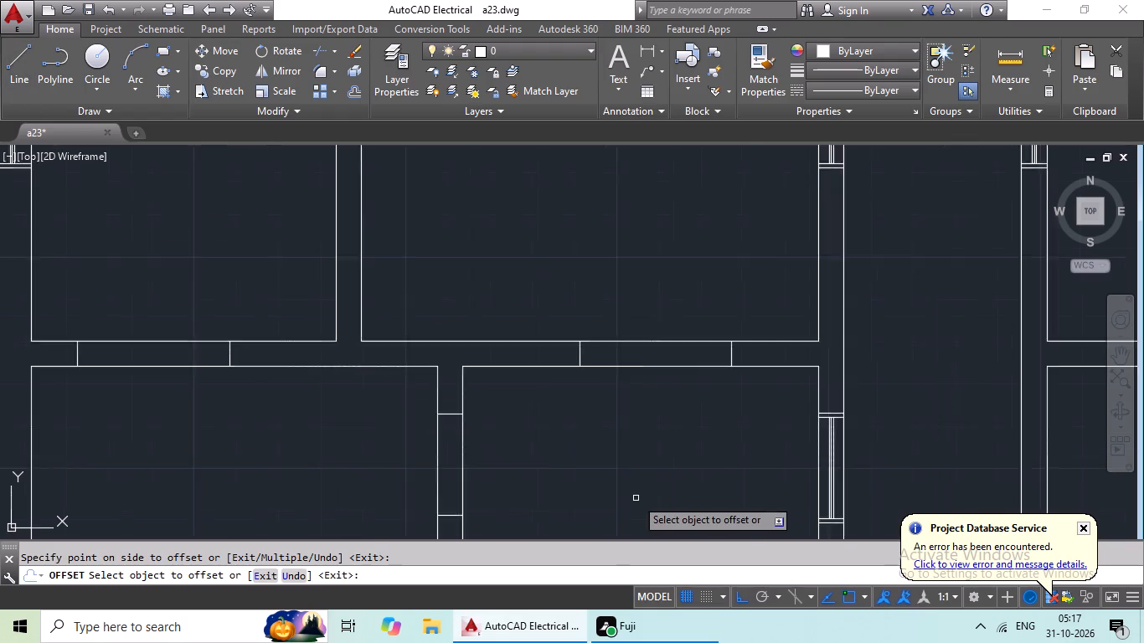
middle_click_drag(644, 496, 404, 455)
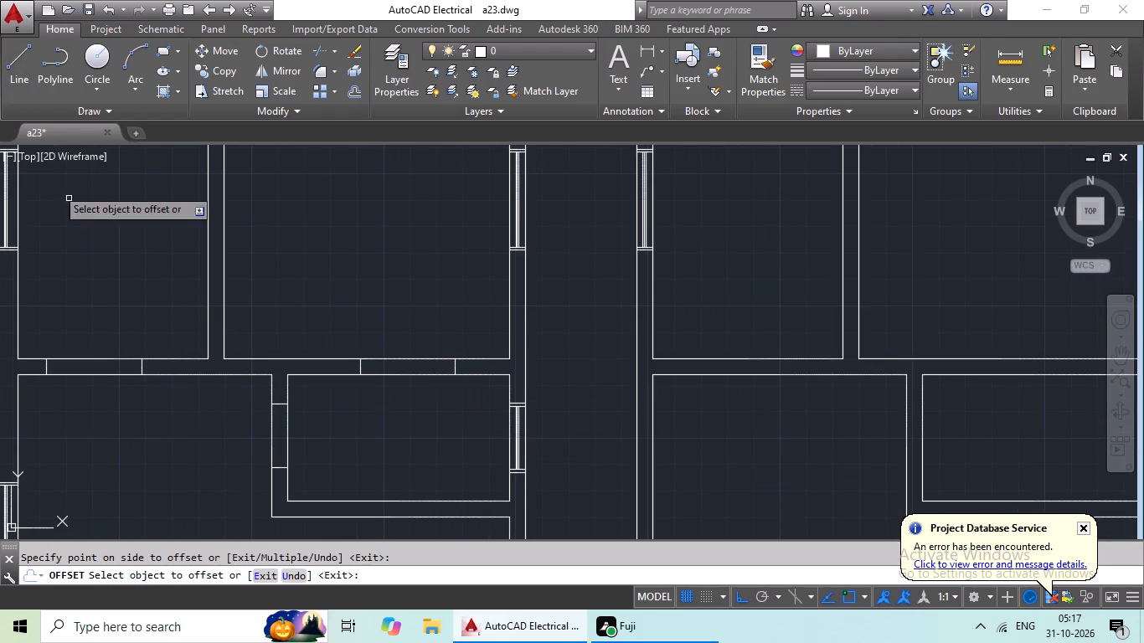
left_click(20, 76)
scroll(627, 354, "down", 1)
middle_click_drag(718, 417, 594, 450)
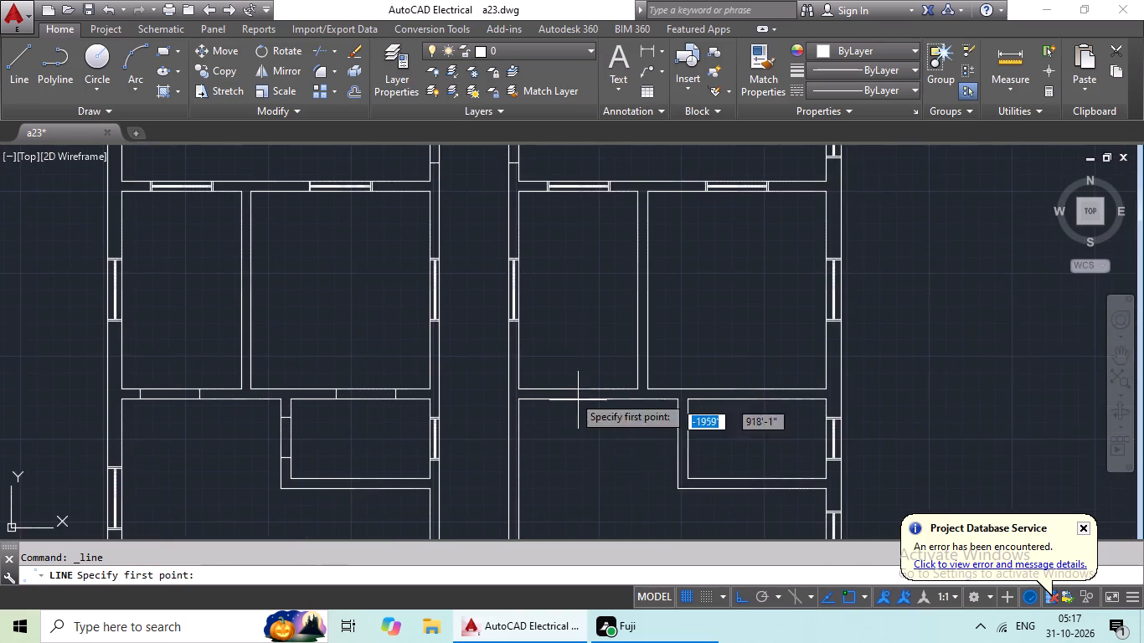
scroll(544, 378, "up", 3)
left_click(526, 426)
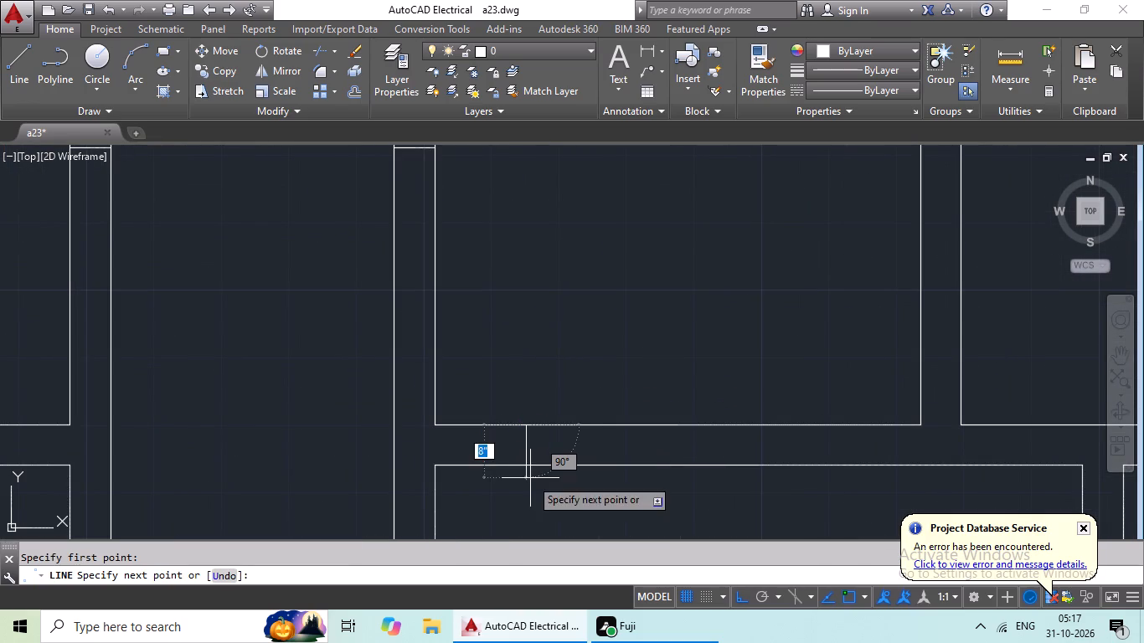
left_click_drag(530, 467, 636, 467)
key("Escape")
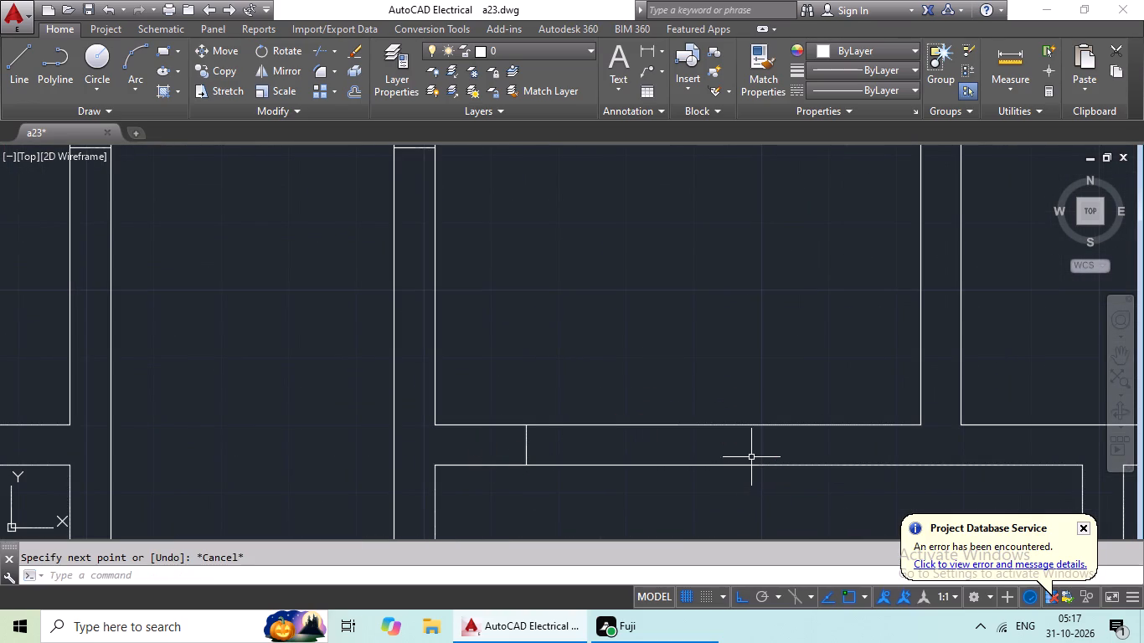
key("o")
key("Return")
type("3'")
key("Return")
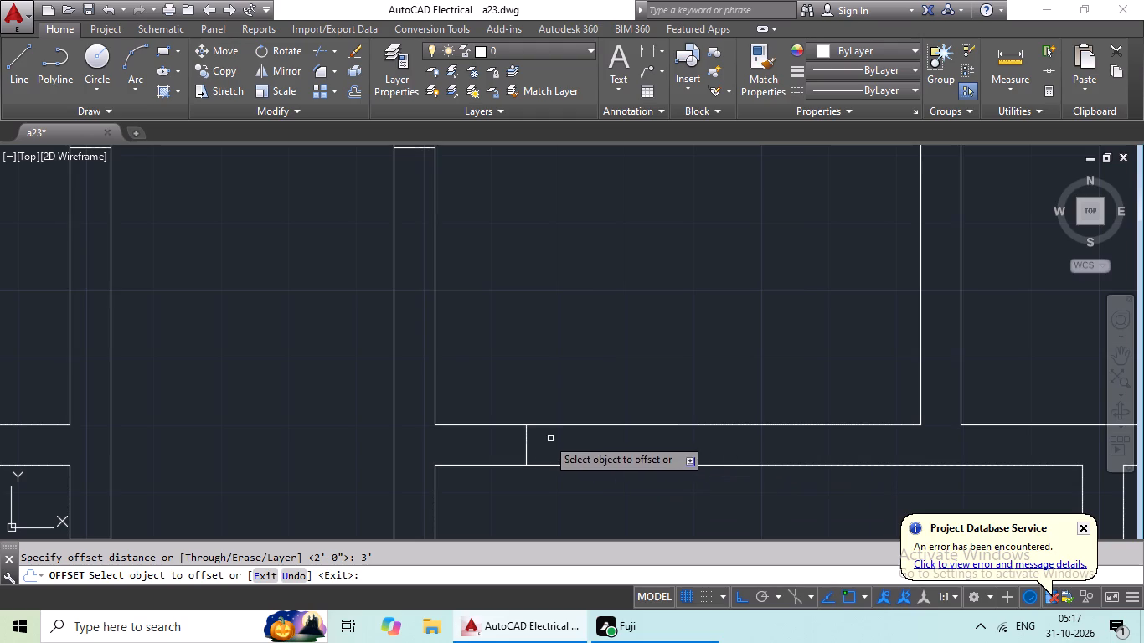
left_click(528, 445)
left_click(659, 459)
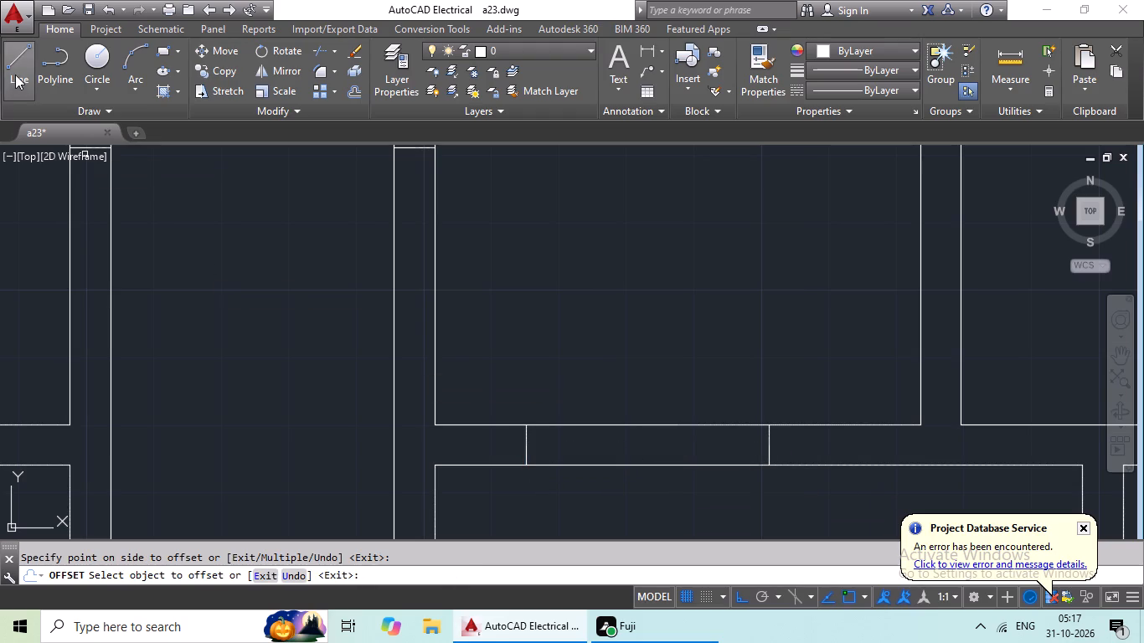
Mark a 3' door opening in the fourth-row right unit's bedroom-toilet wall with a jamb line near the outer wall, offset towards the kitchen.
left_click_drag(15, 75, 49, 114)
scroll(489, 355, "down", 2)
middle_click_drag(569, 383, 410, 381)
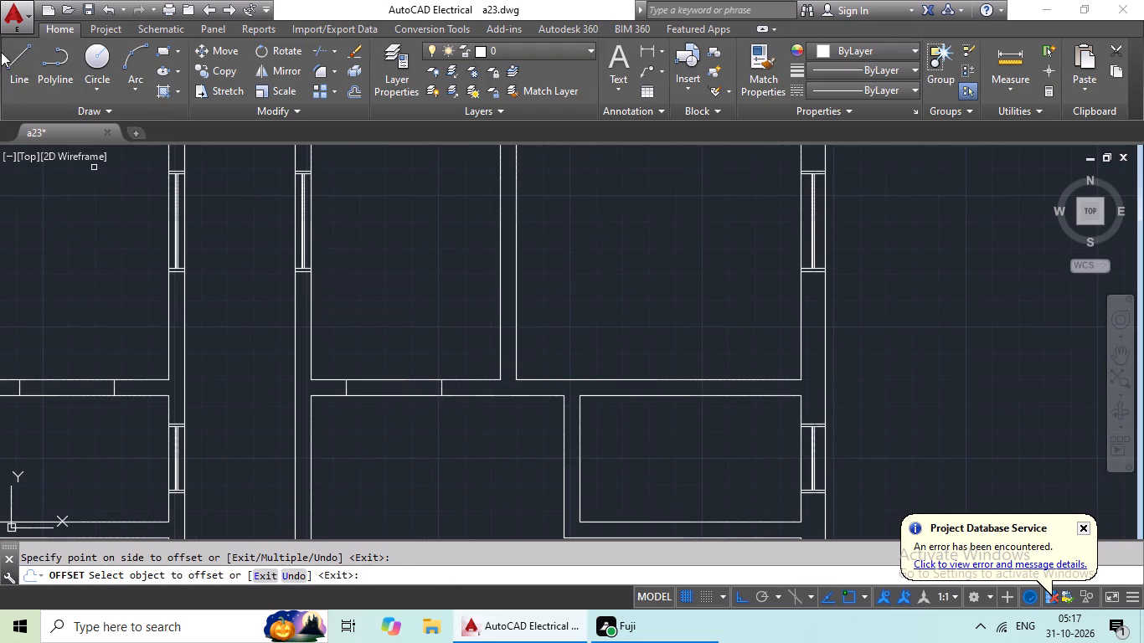
left_click(11, 49)
scroll(719, 422, "up", 2)
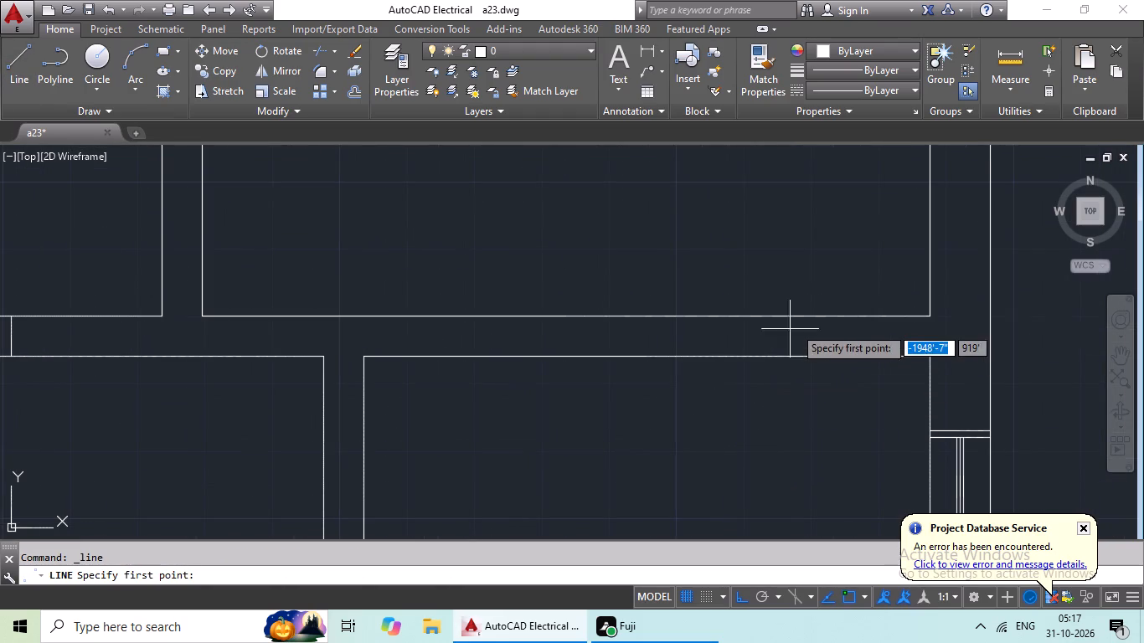
left_click(829, 316)
left_click(827, 355)
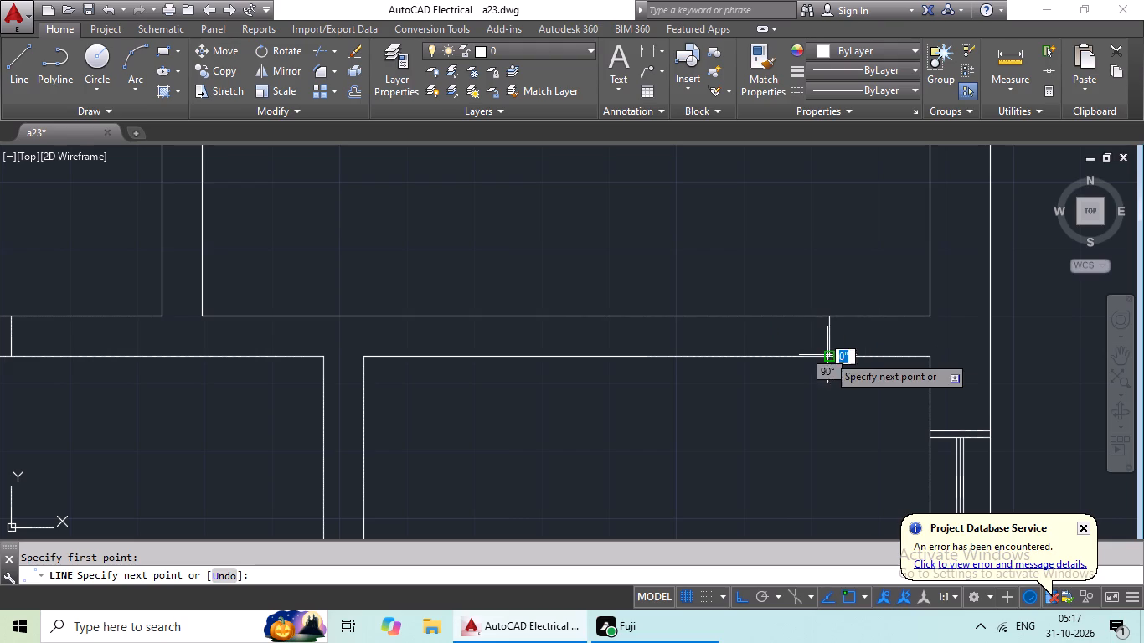
key("Escape")
key("o")
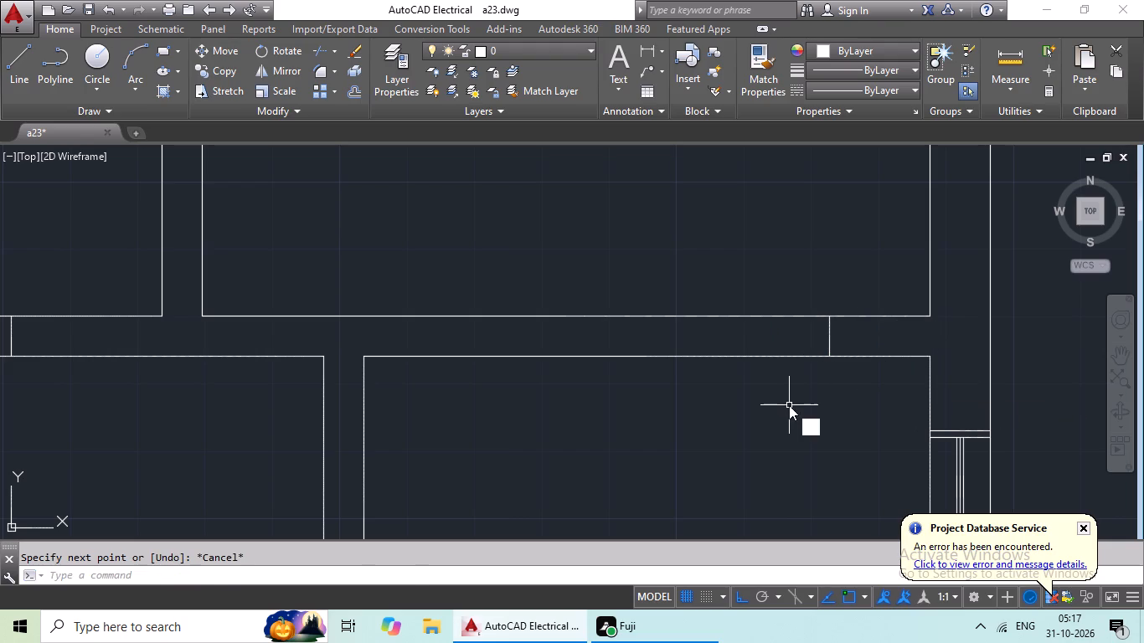
key("Return")
key("3")
key("apostrophe")
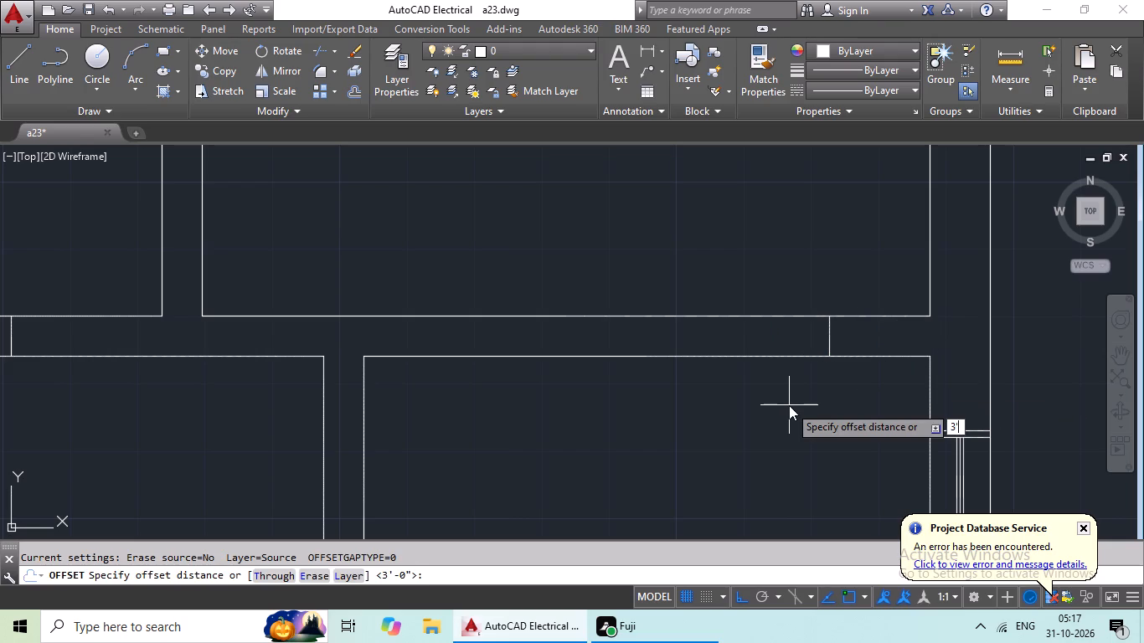
key("Return")
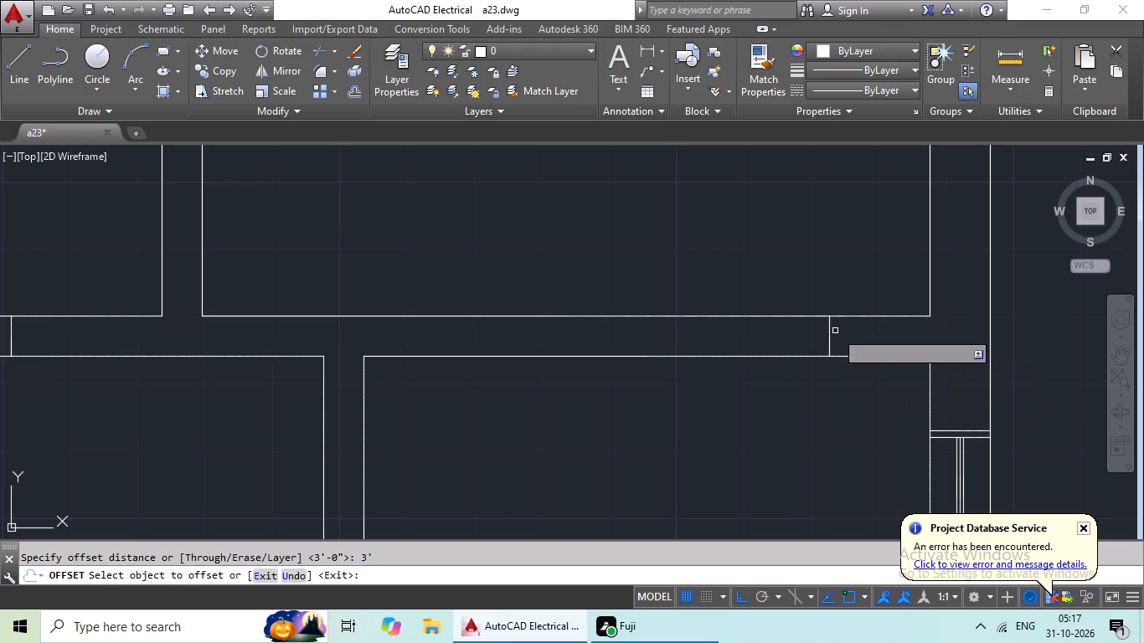
left_click(831, 337)
left_click(628, 350)
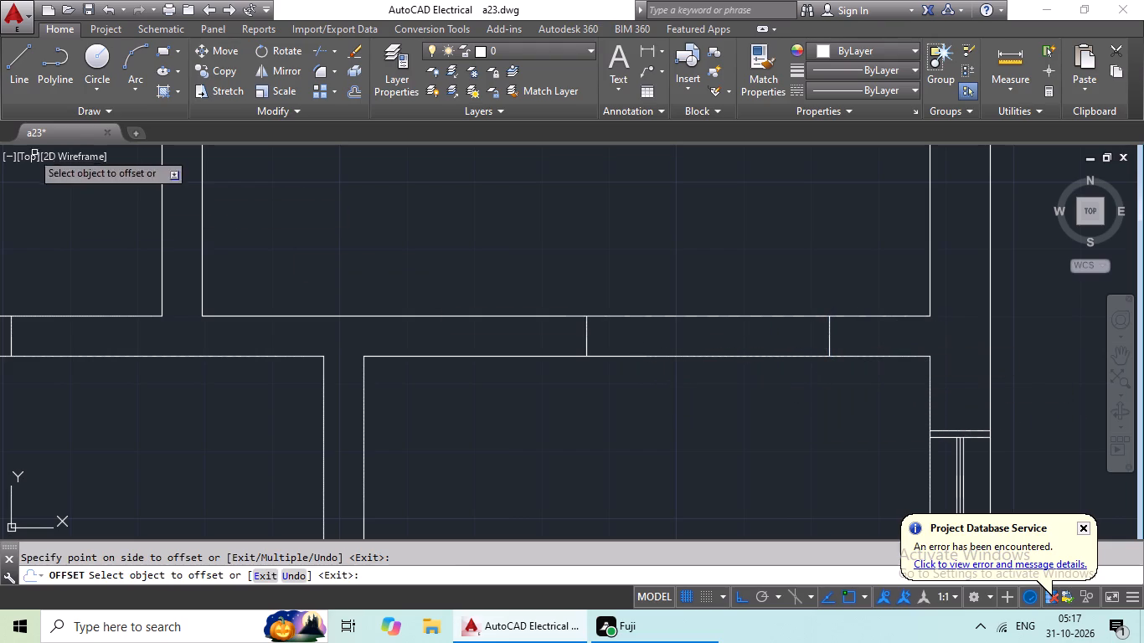
Mark a 2' door opening in the fourth-row right unit's toilet-hall wall with a jamb line near the bedroom, offset away from the bedroom.
left_click(10, 69)
scroll(458, 428, "down", 3)
middle_click_drag(459, 429, 554, 384)
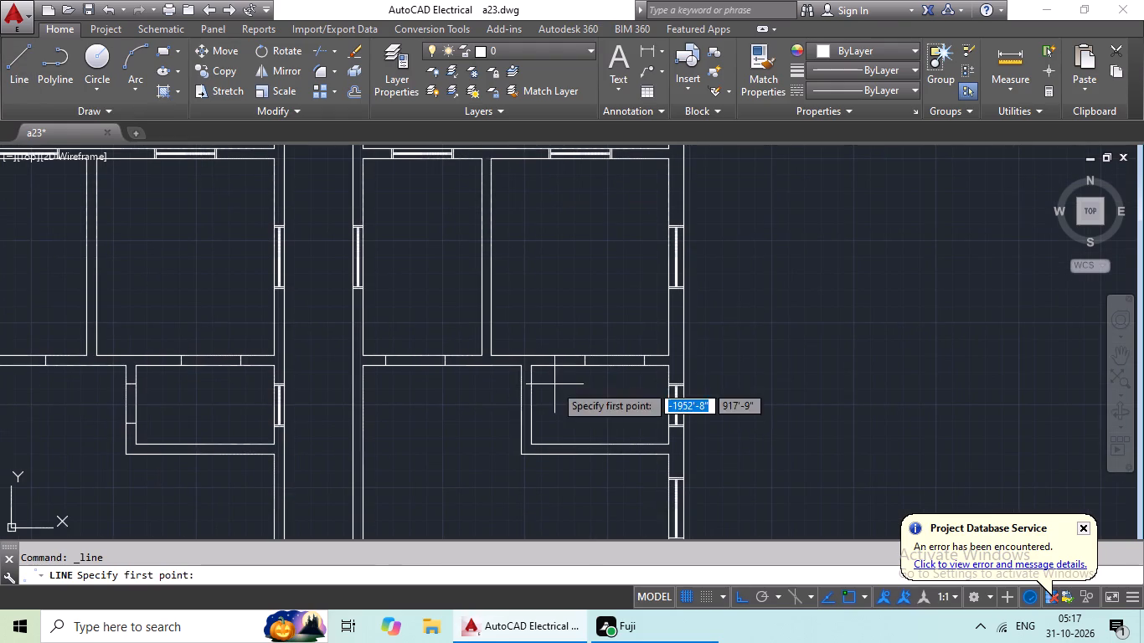
scroll(531, 381, "up", 3)
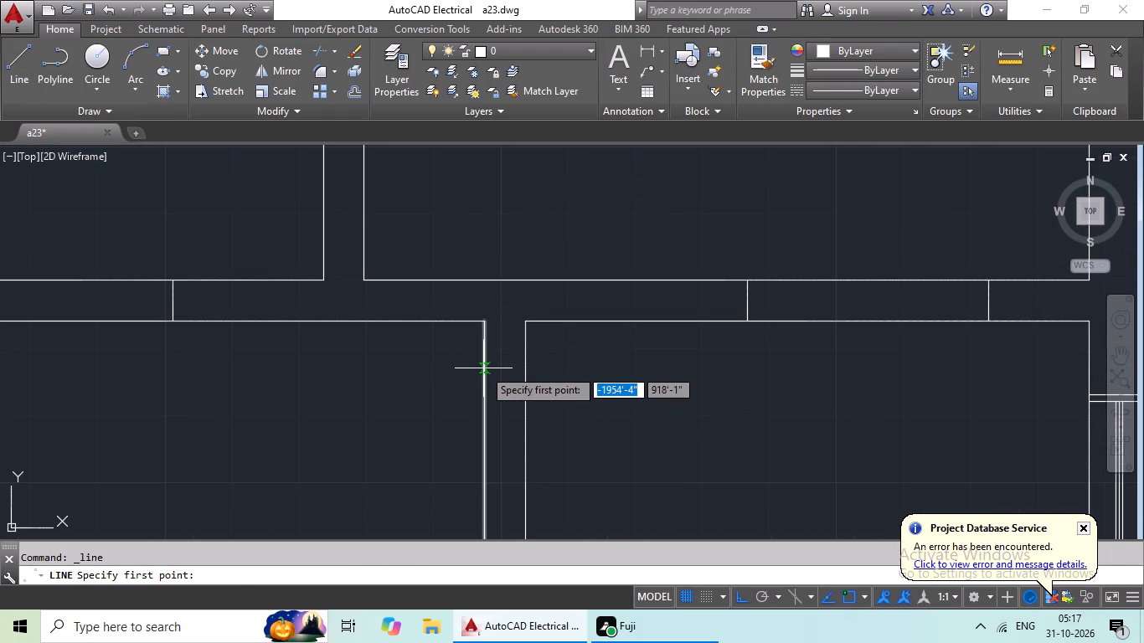
left_click(483, 368)
left_click(523, 366)
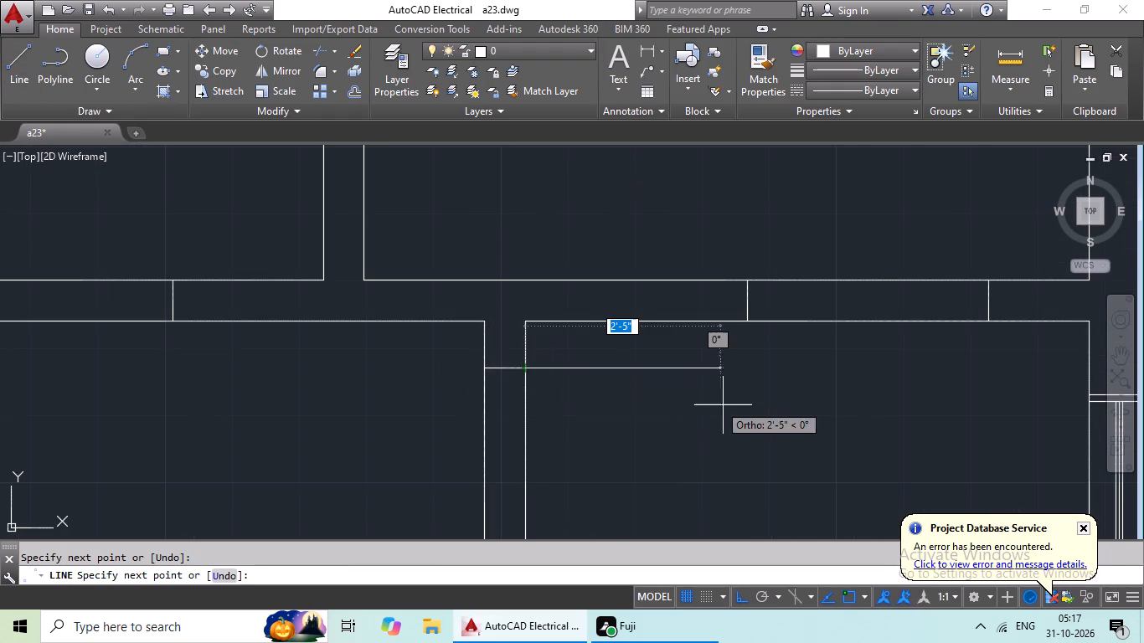
key("Escape")
key("Escape")
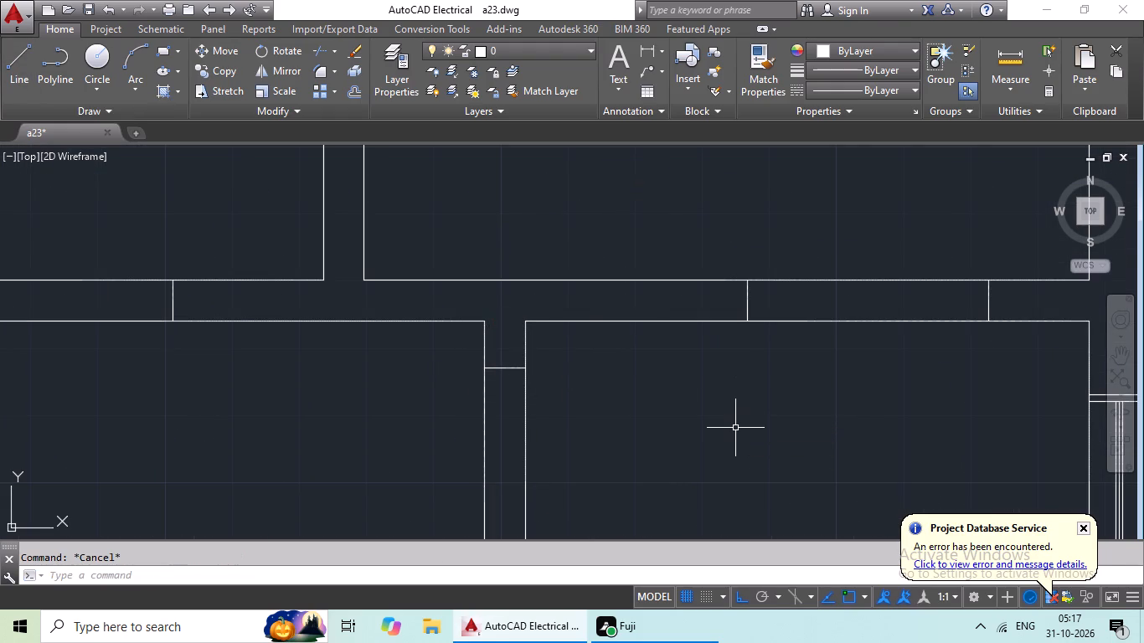
key("o")
key("Return")
type("2'")
key("Return")
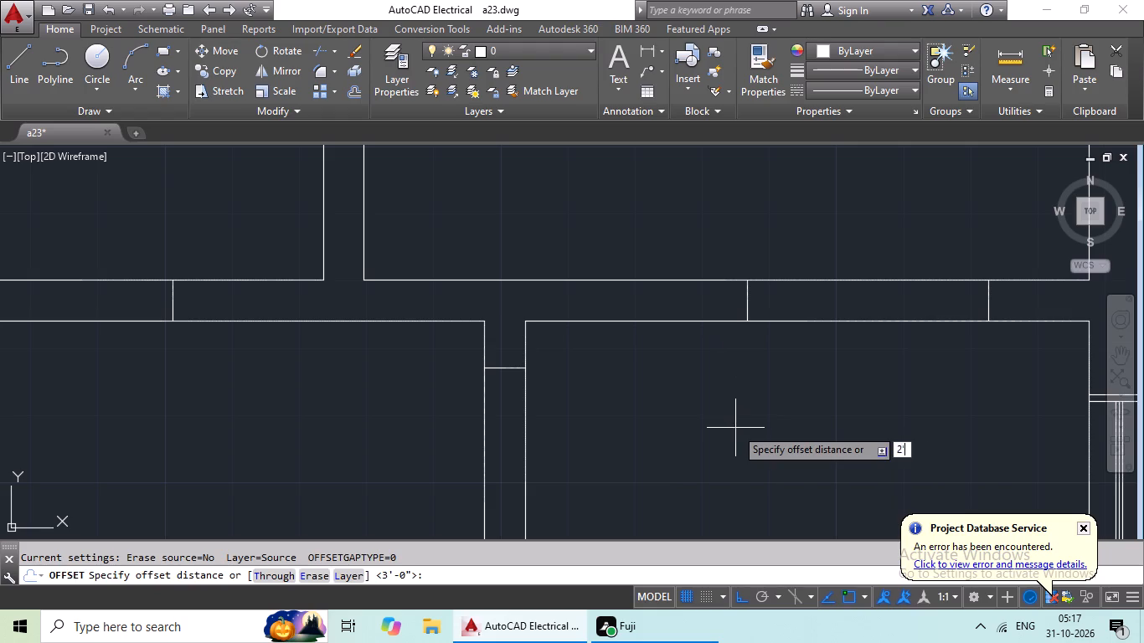
left_click(506, 367)
left_click(506, 399)
Draw main-door jamb lines across the corridor walls of both fourth-row units, near the hall end beside the staircase.
scroll(618, 423, "down", 3)
middle_click_drag(646, 425, 676, 353)
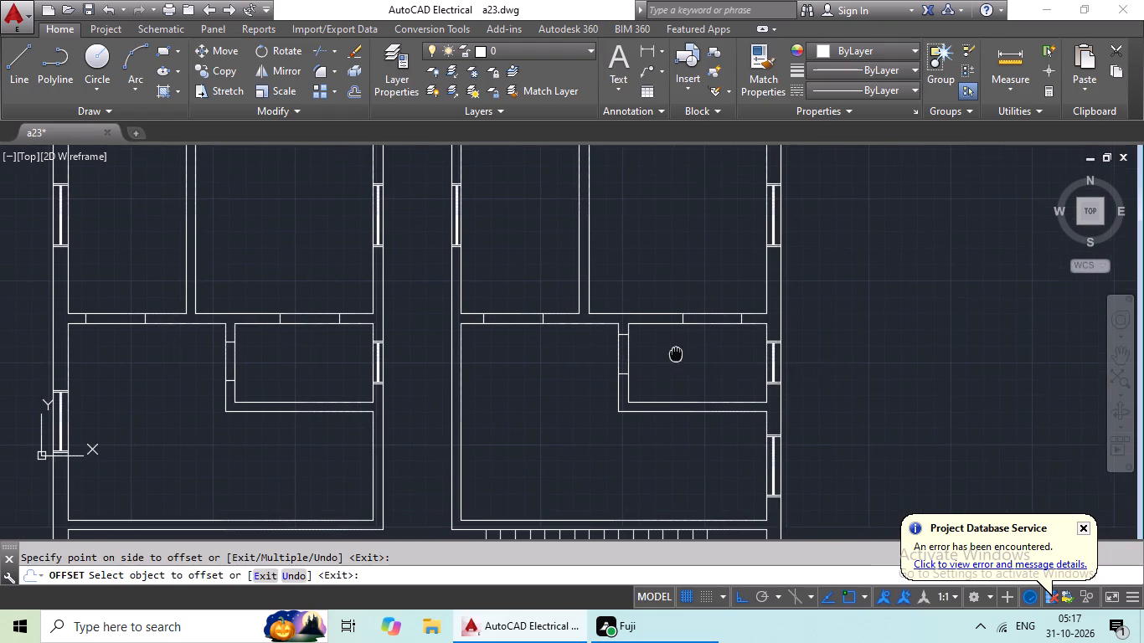
left_click(10, 69)
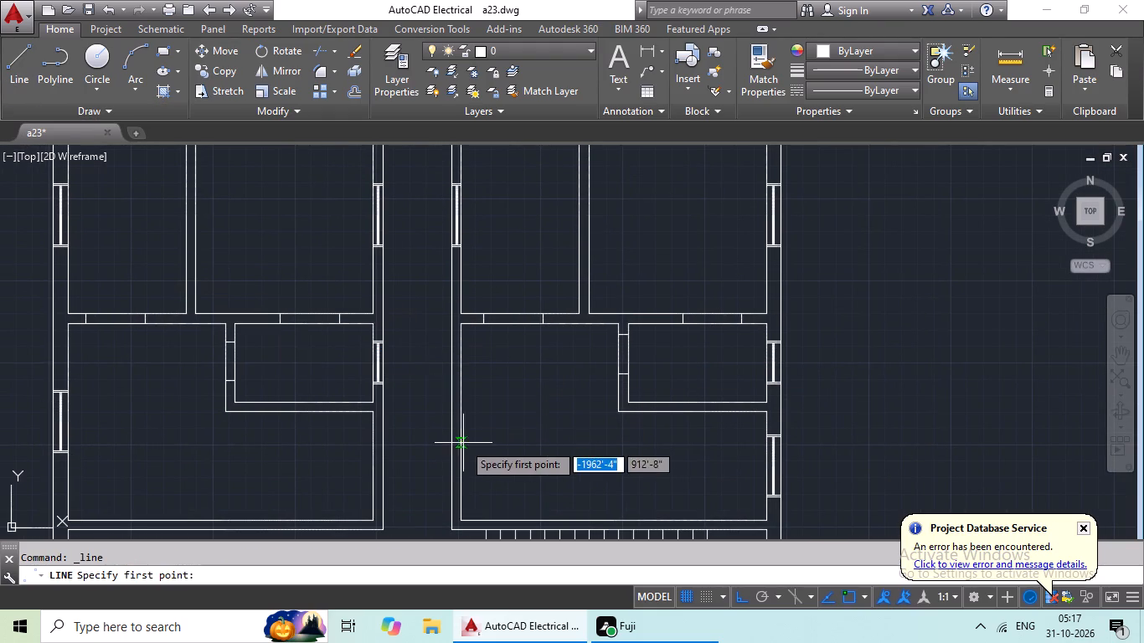
middle_click_drag(466, 436, 491, 399)
scroll(436, 469, "up", 2)
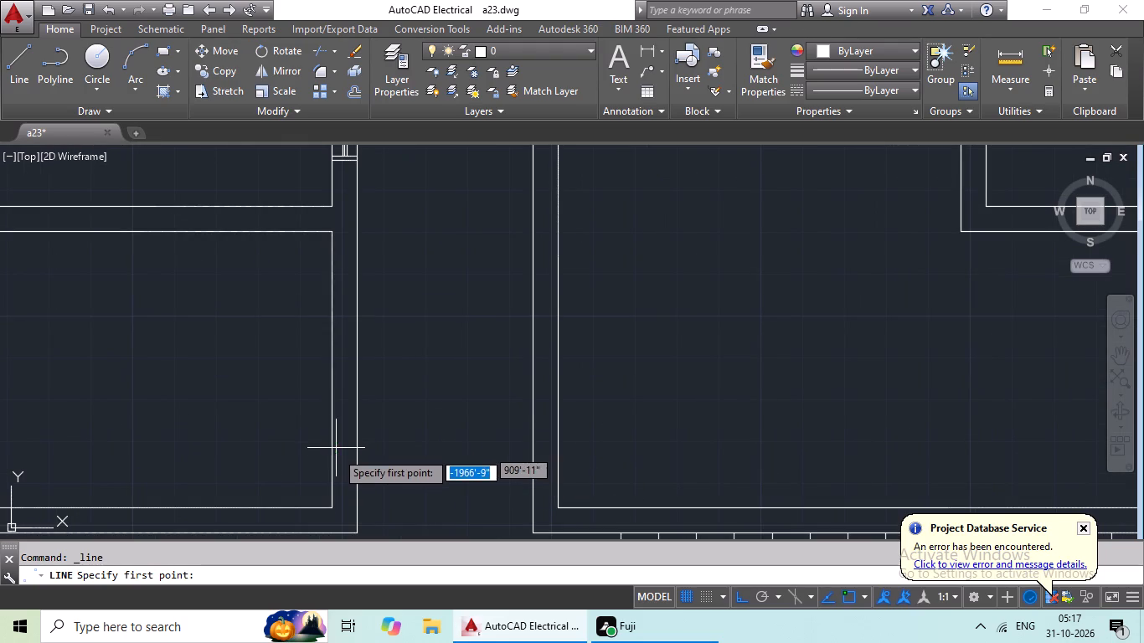
left_click(332, 457)
left_click(360, 458)
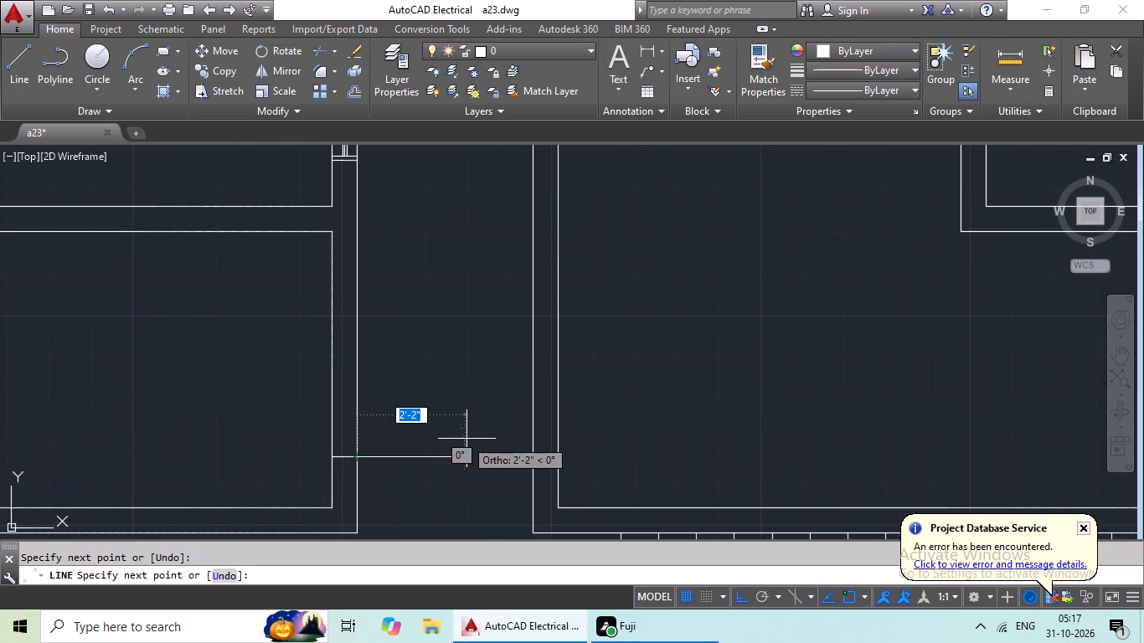
key("Escape")
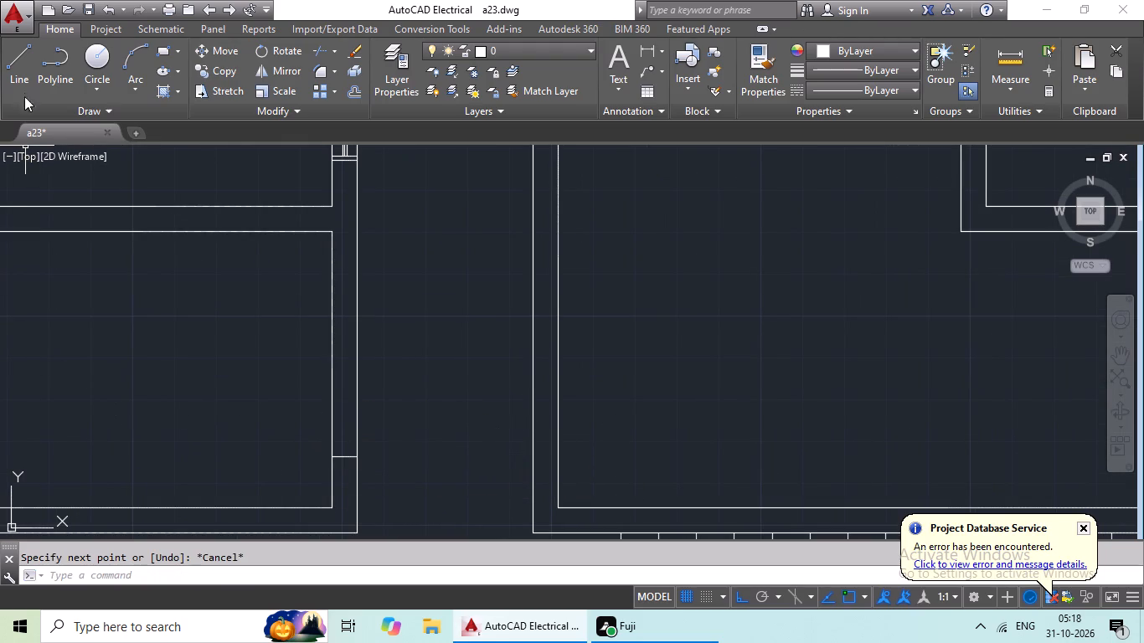
left_click(24, 77)
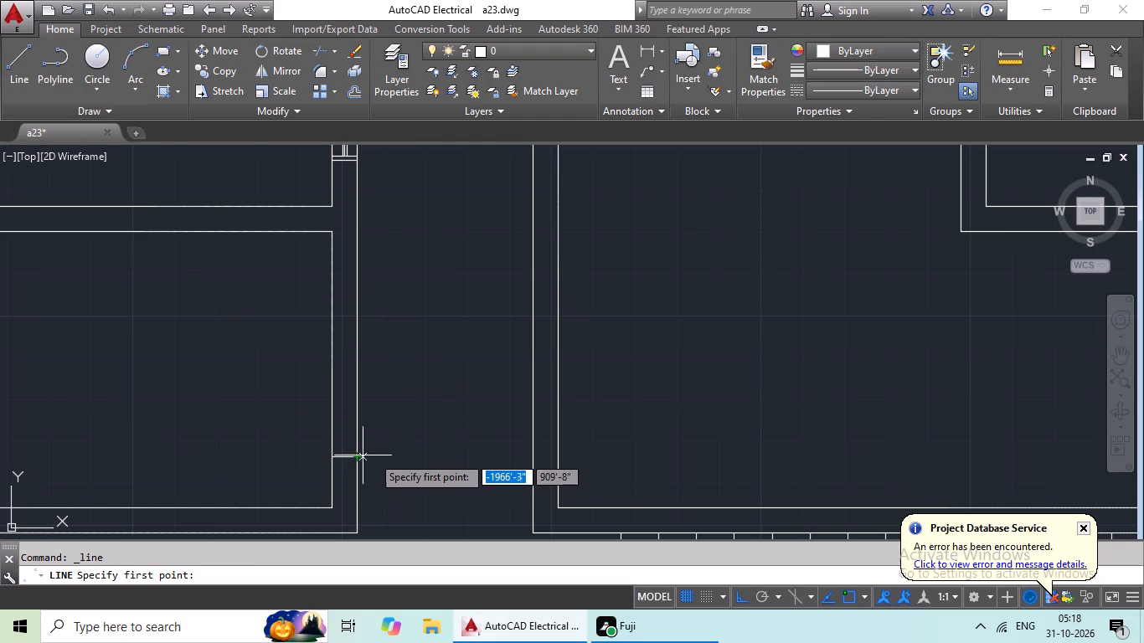
left_click(535, 458)
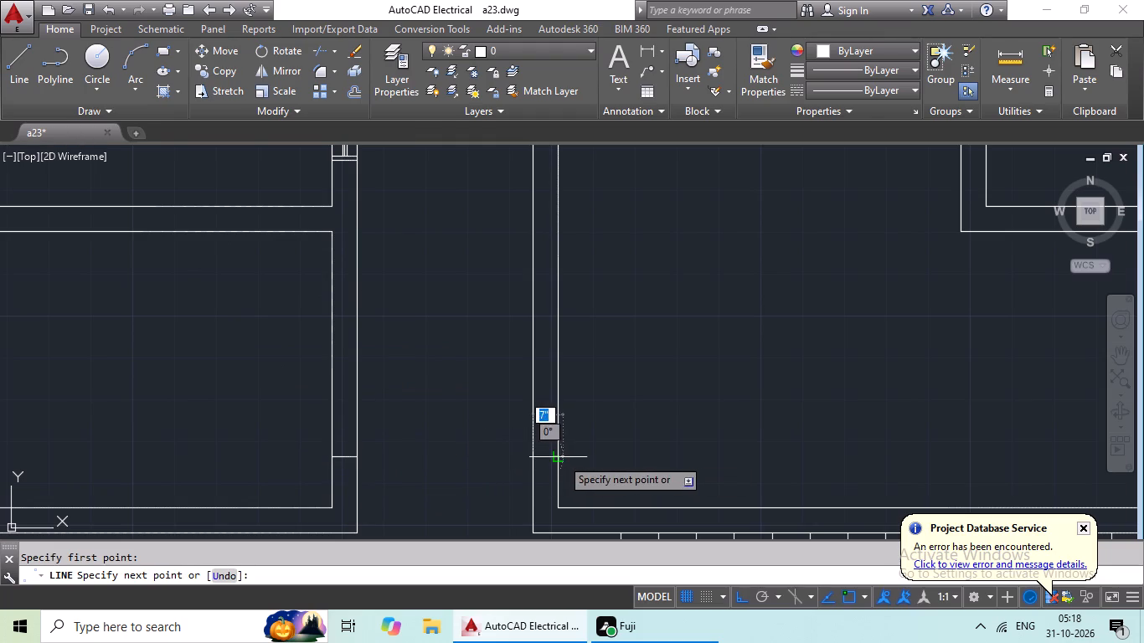
left_click(561, 458)
key("Escape")
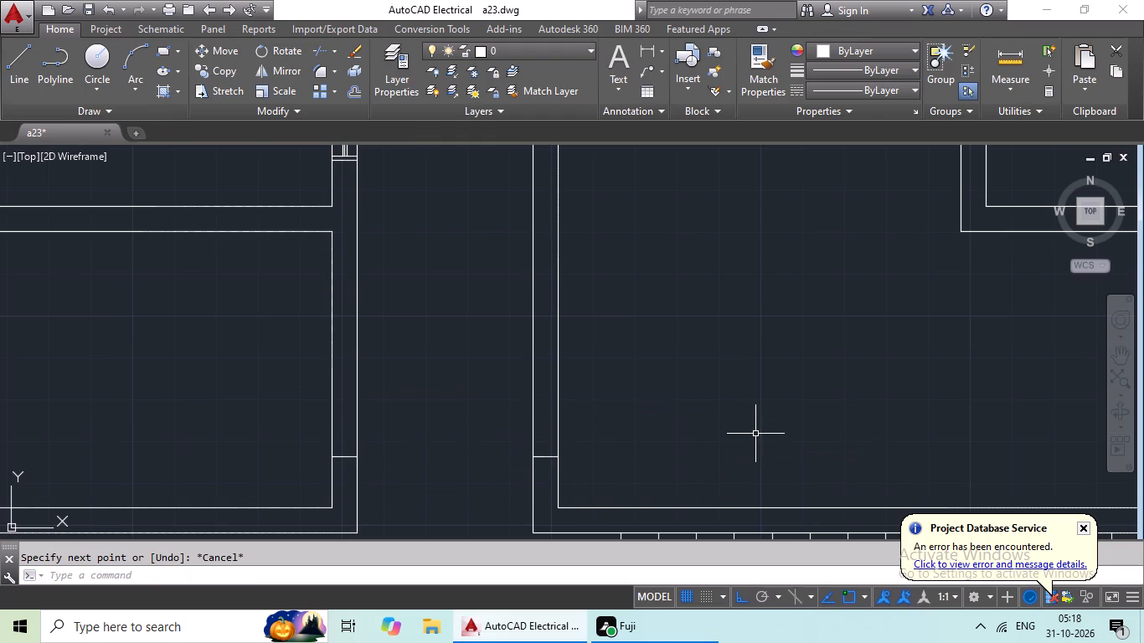
Offset both fourth-row main-door jamb lines 4' towards the toilets to mark the main door openings.
key("o")
key("Return")
type("4'")
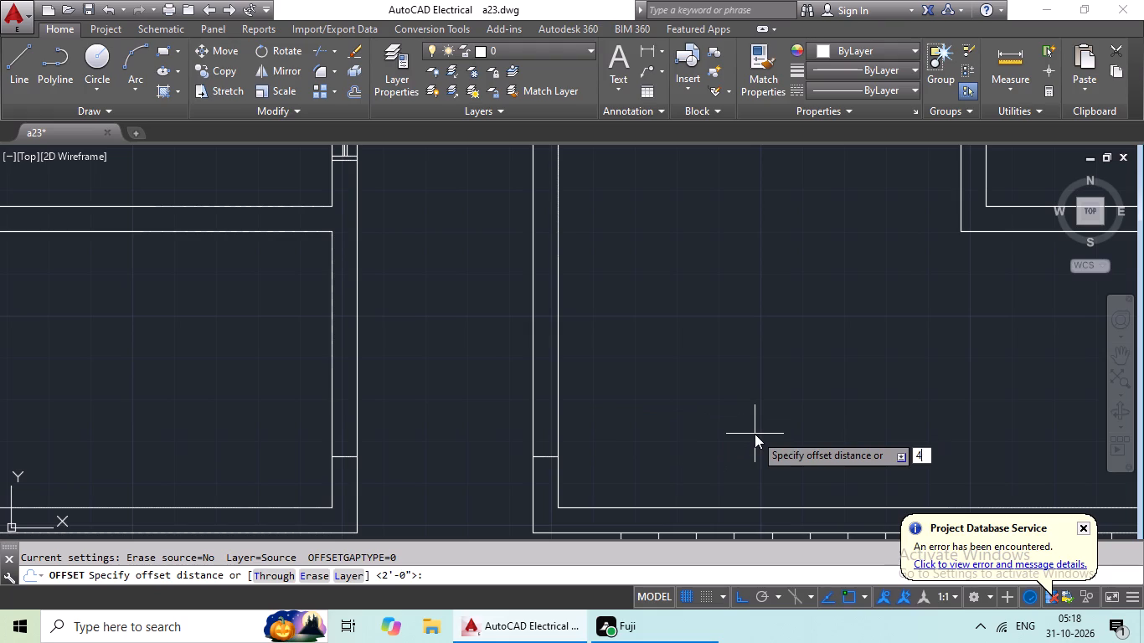
key("Return")
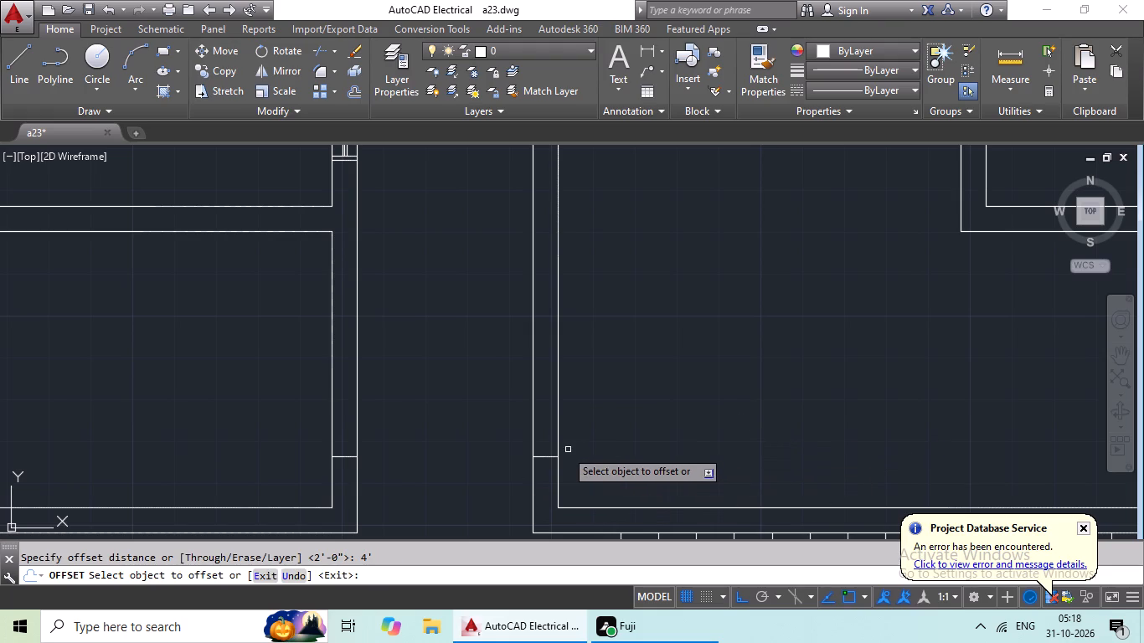
left_click(541, 458)
left_click(559, 397)
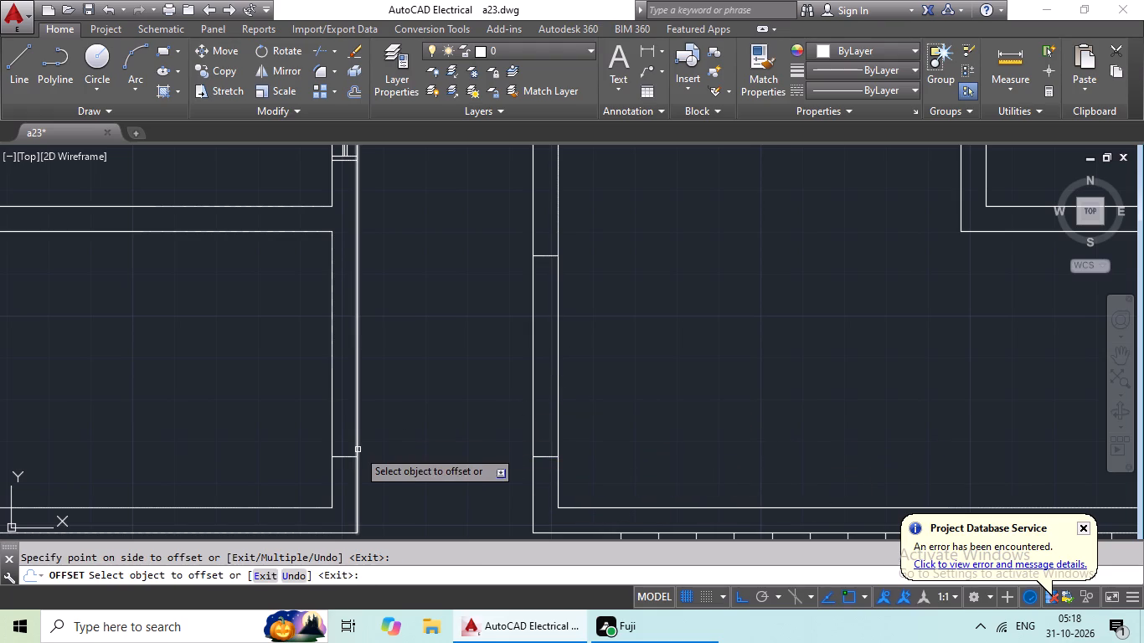
left_click(351, 458)
left_click(343, 408)
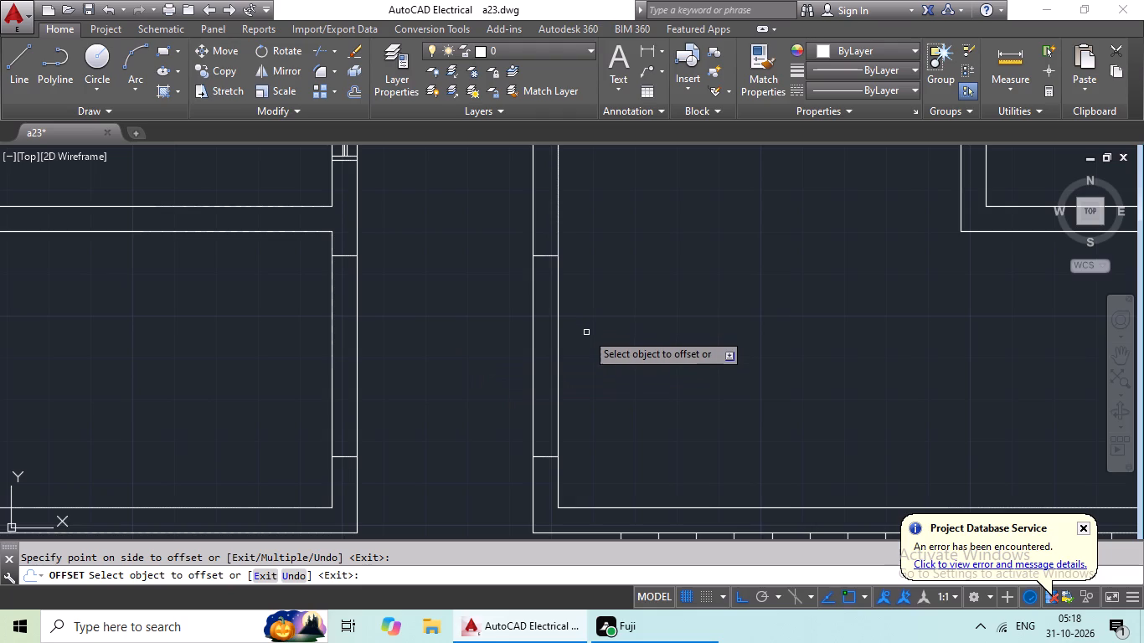
scroll(593, 332, "down", 3)
middle_click_drag(637, 327, 607, 345)
key("Escape")
key("Escape")
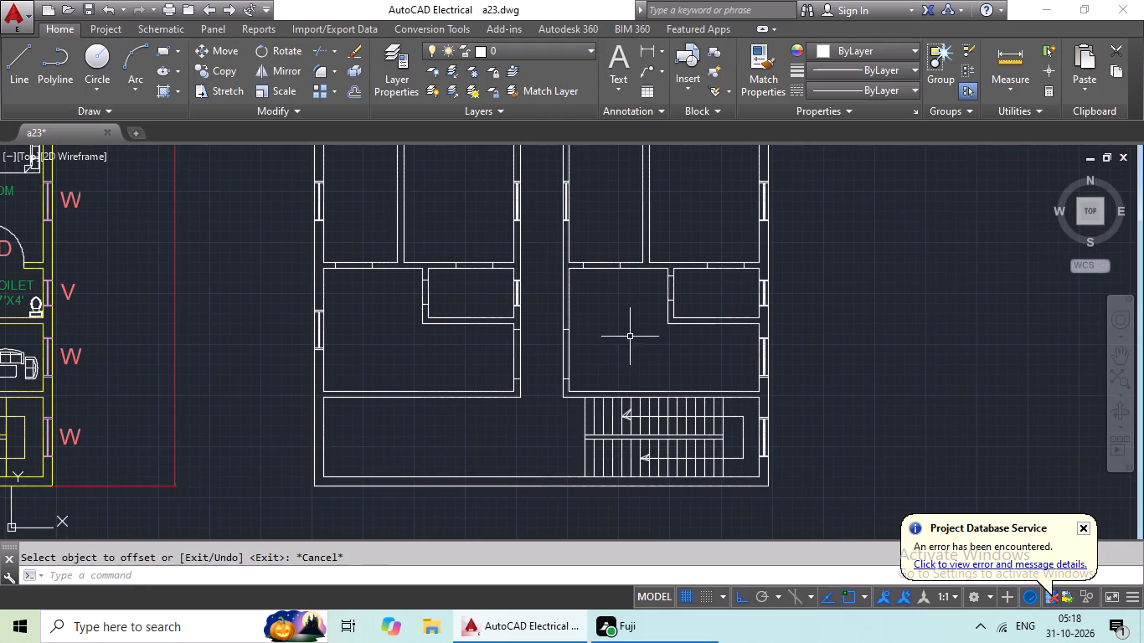
key("Escape")
key("Escape")
Trim the corridor walls between the jamb lines to open the main doors of both fourth-row units.
key("t")
key("r")
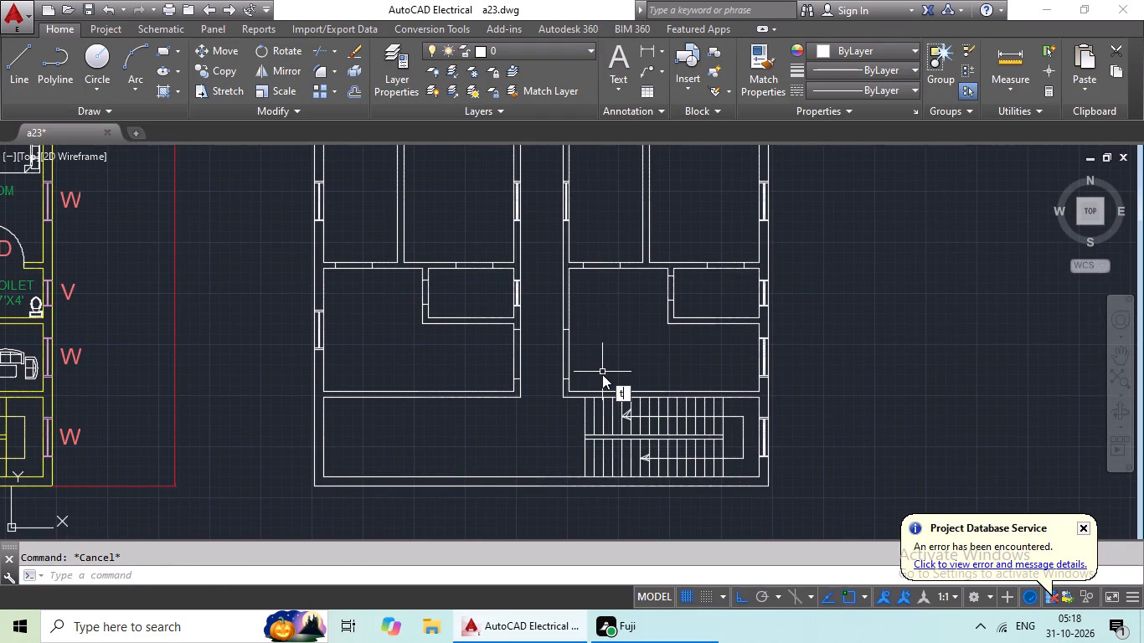
key("space")
key("space")
scroll(570, 350, "up", 3)
left_click_drag(666, 308, 458, 401)
left_click(458, 400)
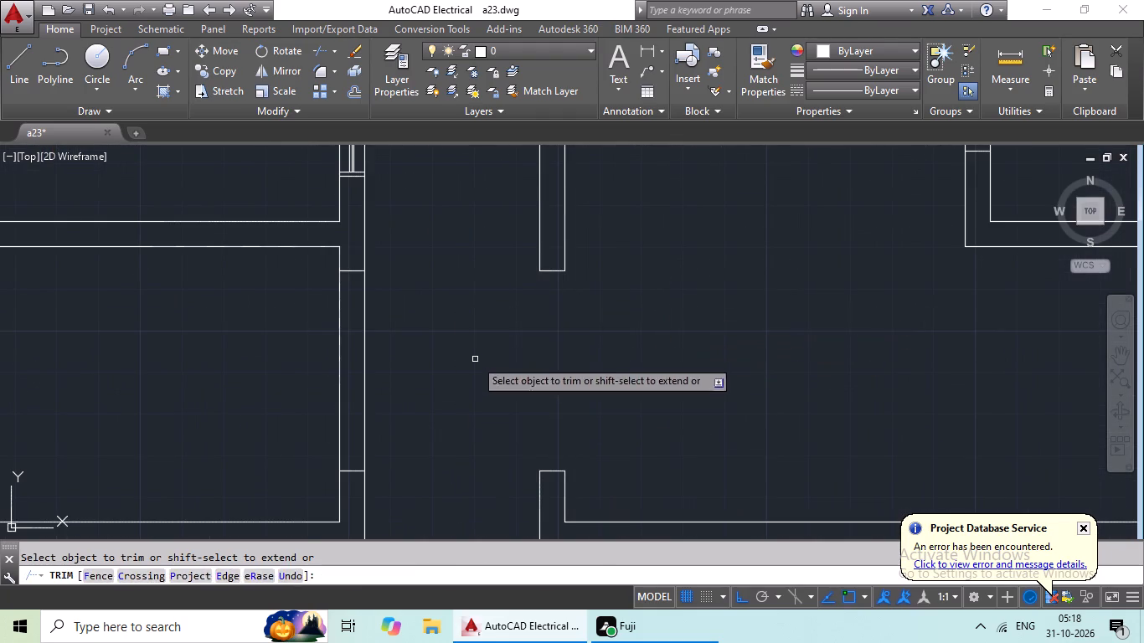
left_click_drag(461, 363, 171, 385)
left_click(170, 384)
Trim the walls between the jamb lines at the fourth-row right unit's toilet, bedroom and kitchen doors.
scroll(659, 342, "down", 2)
middle_click_drag(721, 347, 500, 424)
scroll(564, 316, "up", 3)
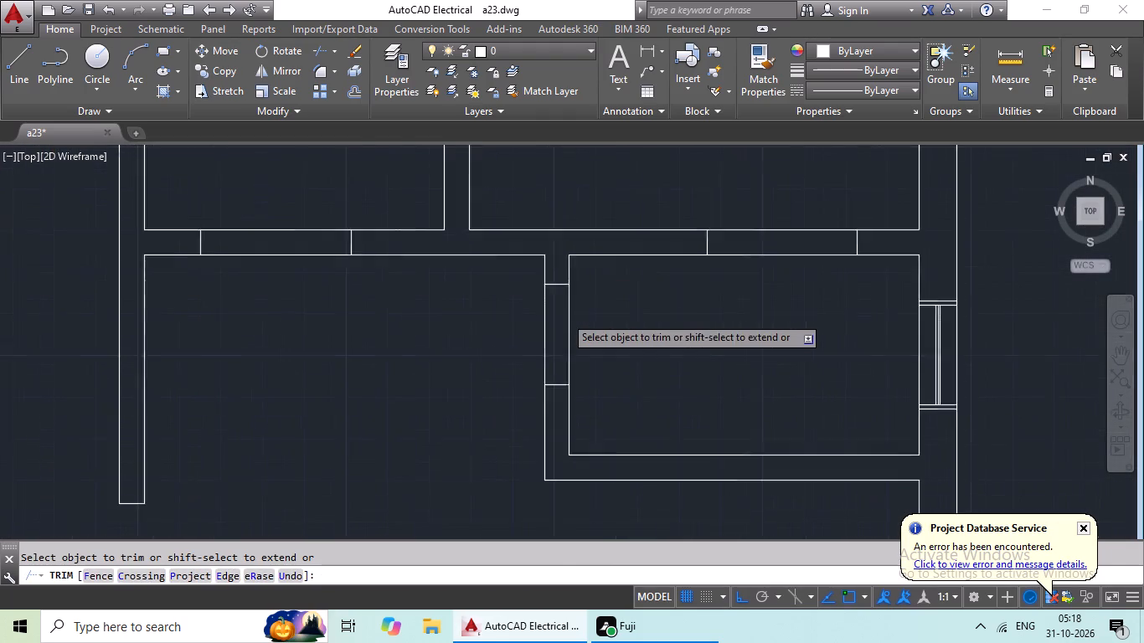
left_click_drag(623, 297, 412, 352)
left_click(412, 352)
middle_click_drag(586, 332, 384, 438)
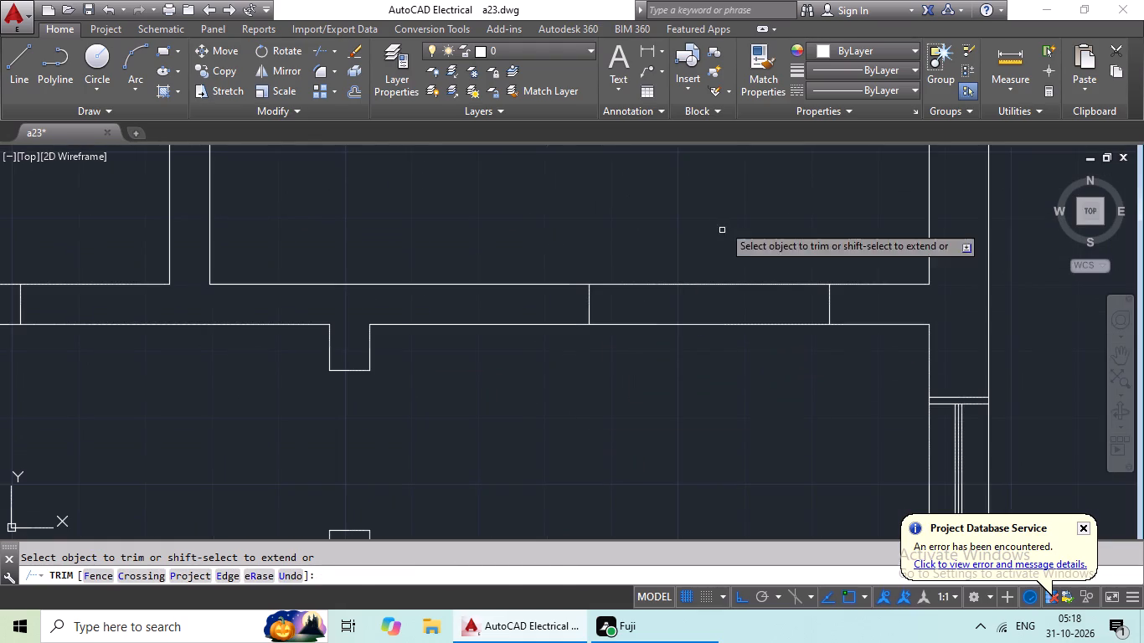
left_click_drag(722, 208, 655, 373)
left_click(656, 364)
scroll(714, 351, "down", 2)
middle_click_drag(490, 389, 664, 389)
left_click_drag(570, 276, 544, 408)
left_click(544, 401)
Trim the walls between the jamb lines at the fourth-row left unit's bedroom, toilet and kitchen doors.
middle_click_drag(578, 404, 856, 399)
left_click_drag(522, 271, 507, 391)
left_click(507, 384)
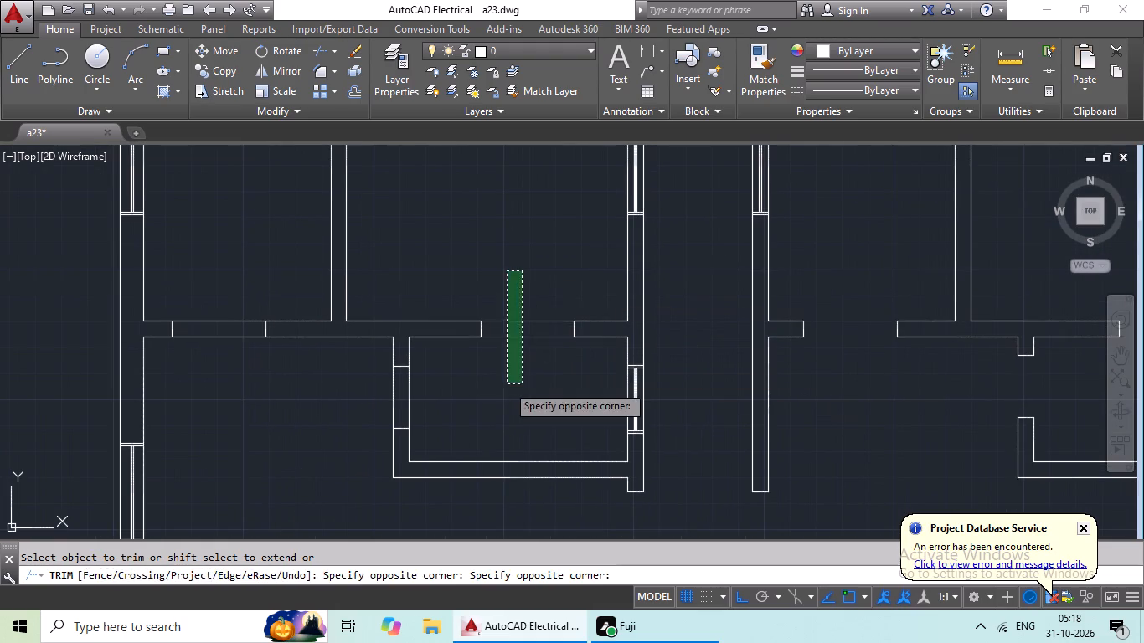
left_click_drag(504, 387, 271, 424)
left_click_drag(271, 424, 283, 418)
left_click_drag(247, 244, 191, 363)
left_click(191, 363)
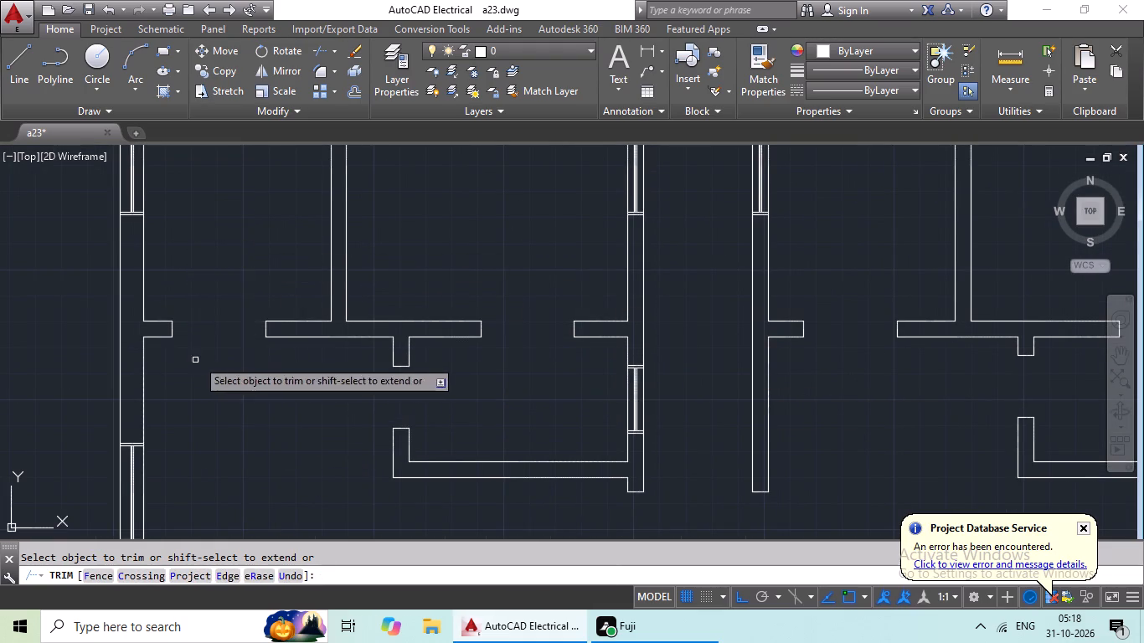
Trim the walls between the jamb lines at the third-row right unit's toilet, bedroom and kitchen doors.
scroll(242, 369, "down", 3)
middle_click_drag(255, 383, 259, 460)
middle_click_drag(471, 325, 465, 360)
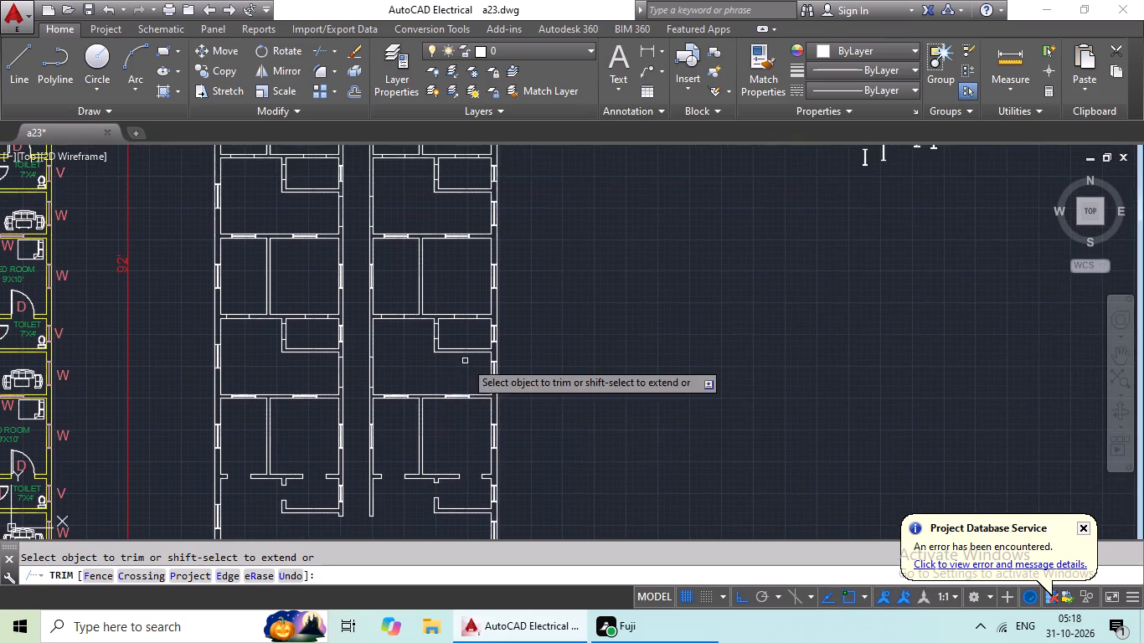
scroll(448, 329, "up", 4)
left_click_drag(442, 327, 245, 337)
left_click(245, 337)
middle_click_drag(497, 348, 495, 443)
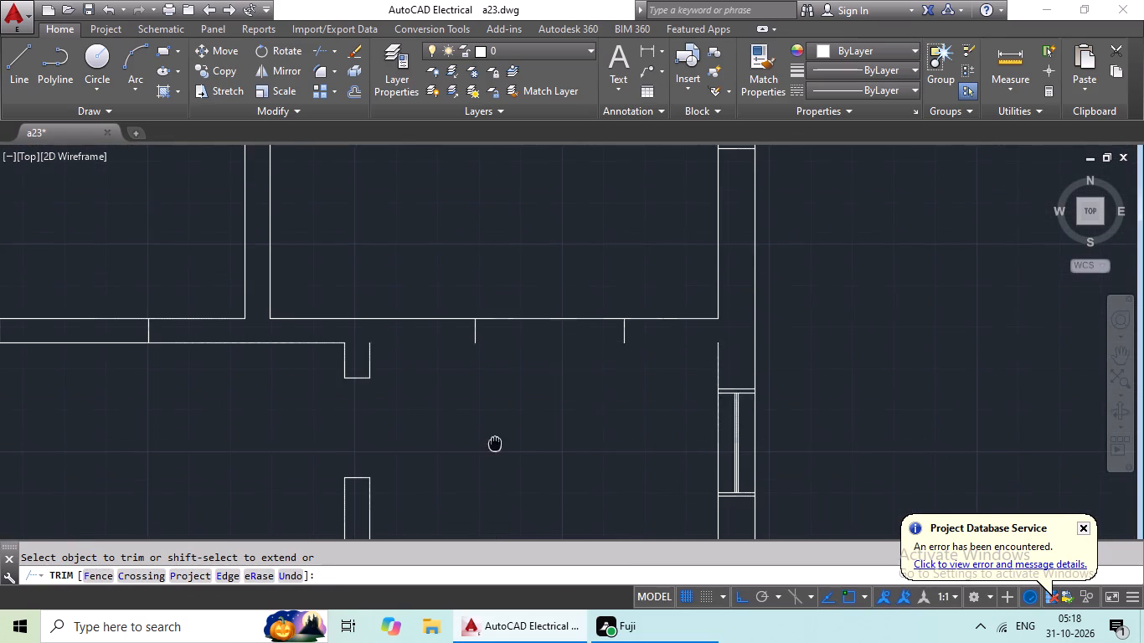
left_click_drag(572, 279, 530, 413)
left_click(530, 407)
scroll(546, 409, "down", 2)
middle_click_drag(564, 412, 666, 399)
scroll(450, 358, "up", 2)
left_click_drag(483, 319, 459, 444)
left_click(458, 436)
Trim the walls between the jamb lines at the third-row left unit's bedroom, toilet and kitchen doors.
middle_click_drag(484, 426, 862, 405)
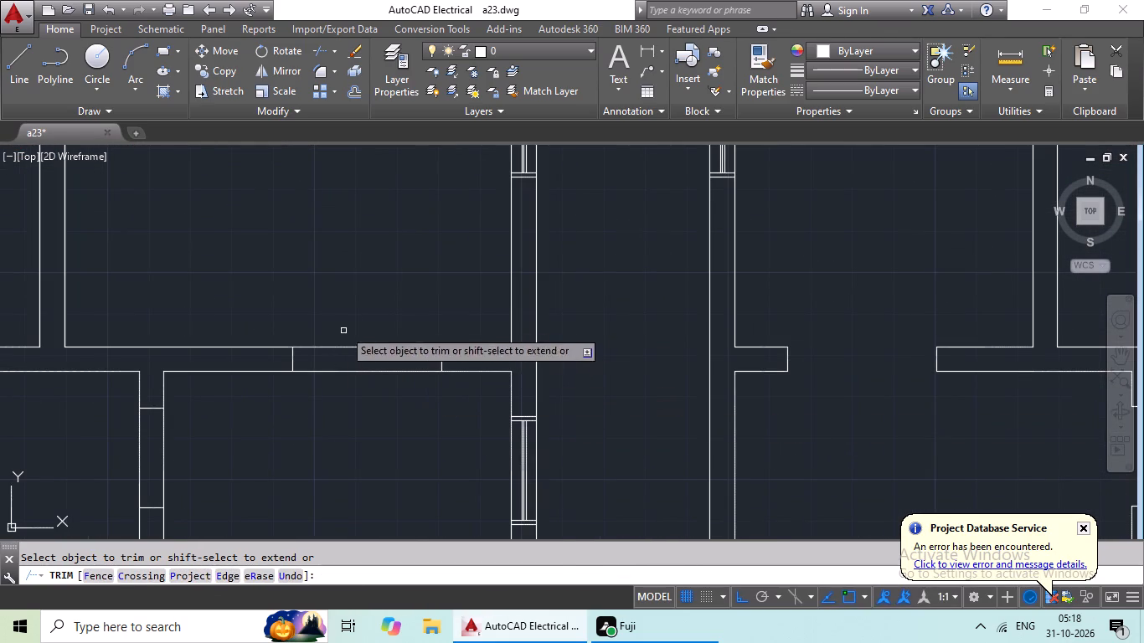
left_click_drag(364, 323, 356, 442)
left_click(356, 436)
middle_click_drag(373, 444, 657, 389)
left_click_drag(478, 396, 343, 433)
left_click(343, 433)
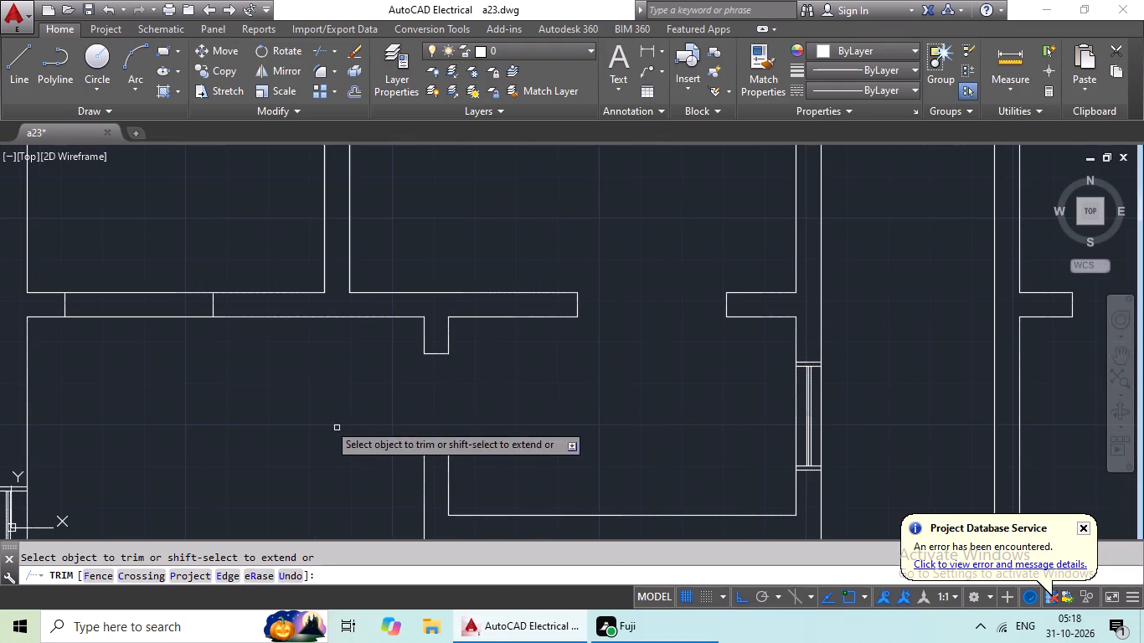
left_click_drag(147, 275, 119, 368)
left_click(119, 368)
Trim the corridor walls between the jamb lines to open the main doors of both second-row units.
scroll(239, 392, "down", 2)
middle_click_drag(252, 408, 554, 432)
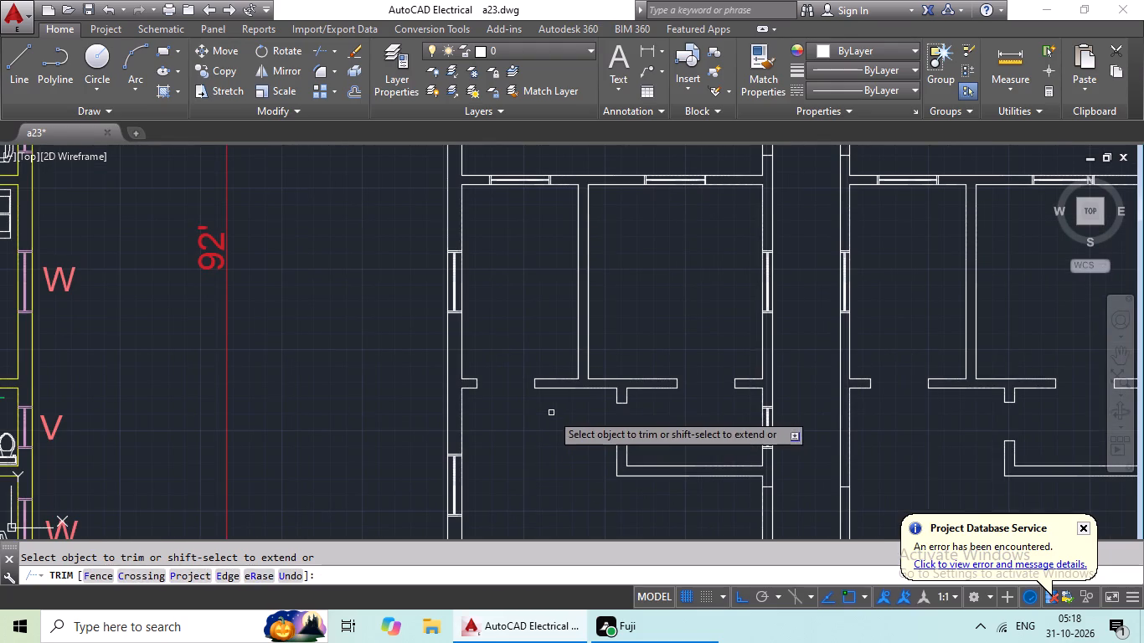
scroll(579, 356, "down", 2)
middle_click_drag(628, 350, 515, 337)
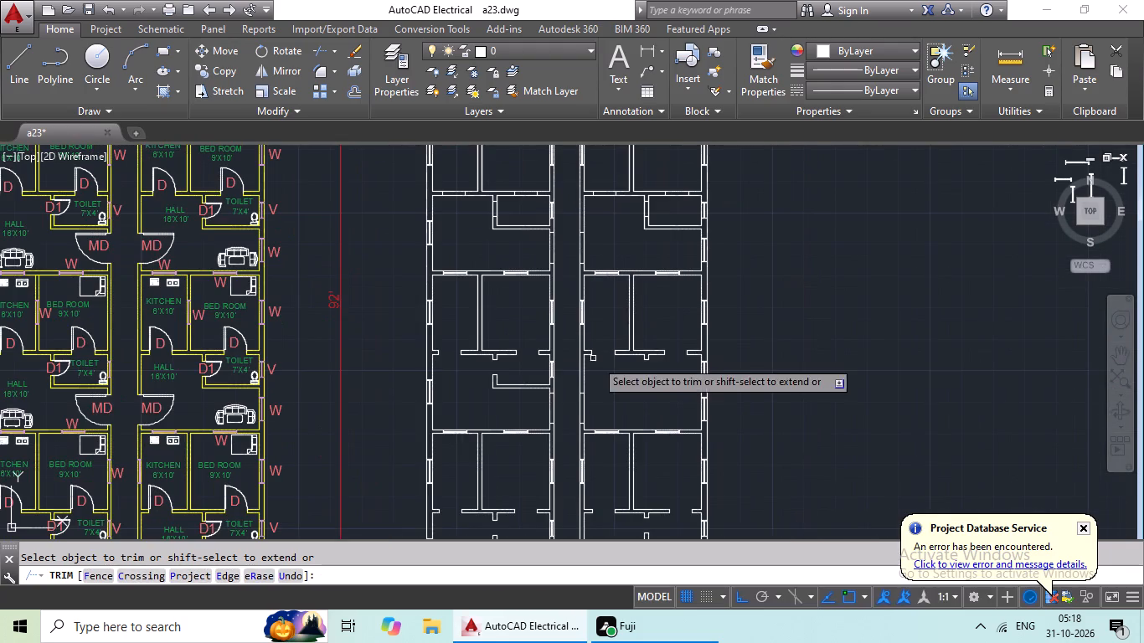
middle_click_drag(600, 383, 561, 443)
scroll(536, 302, "up", 3)
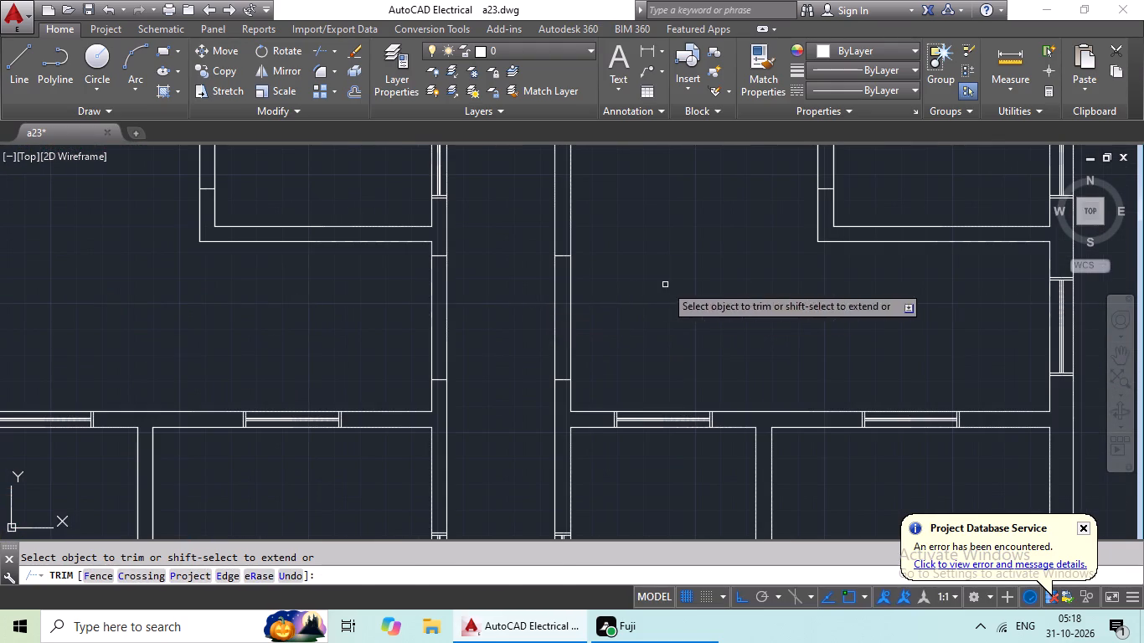
left_click_drag(662, 285, 362, 346)
Trim the walls between the jamb lines at the second-row right unit's toilet, bedroom and kitchen doors.
middle_click_drag(714, 302, 516, 409)
left_click_drag(705, 265, 597, 269)
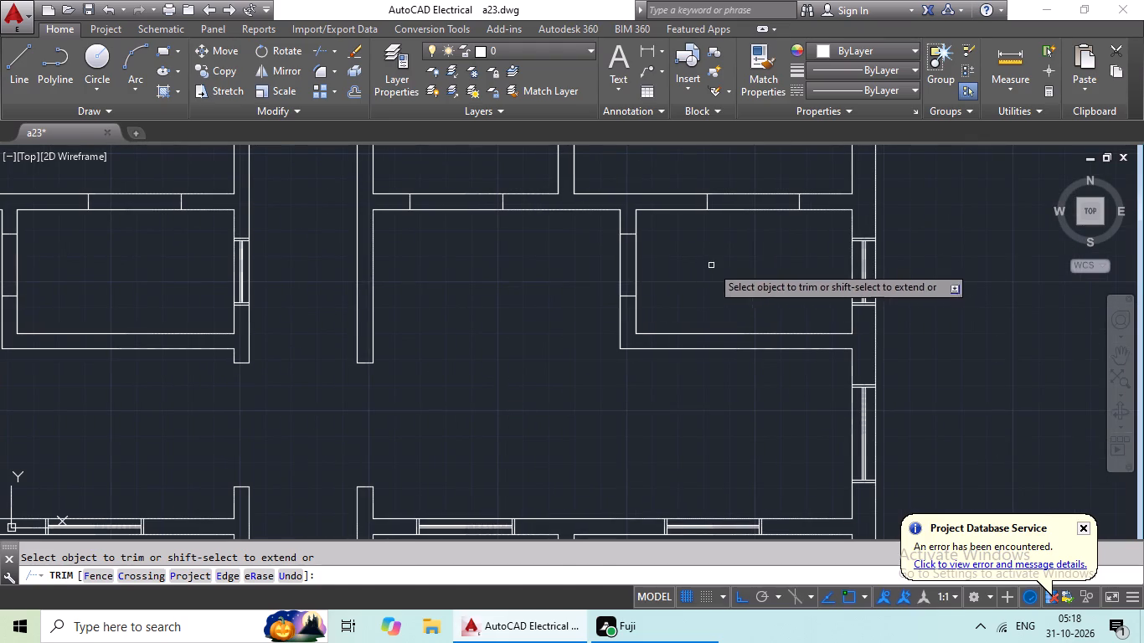
left_click_drag(597, 269, 528, 270)
left_click_drag(528, 270, 539, 274)
middle_click_drag(719, 268, 641, 393)
left_click_drag(681, 269, 665, 373)
left_click(665, 373)
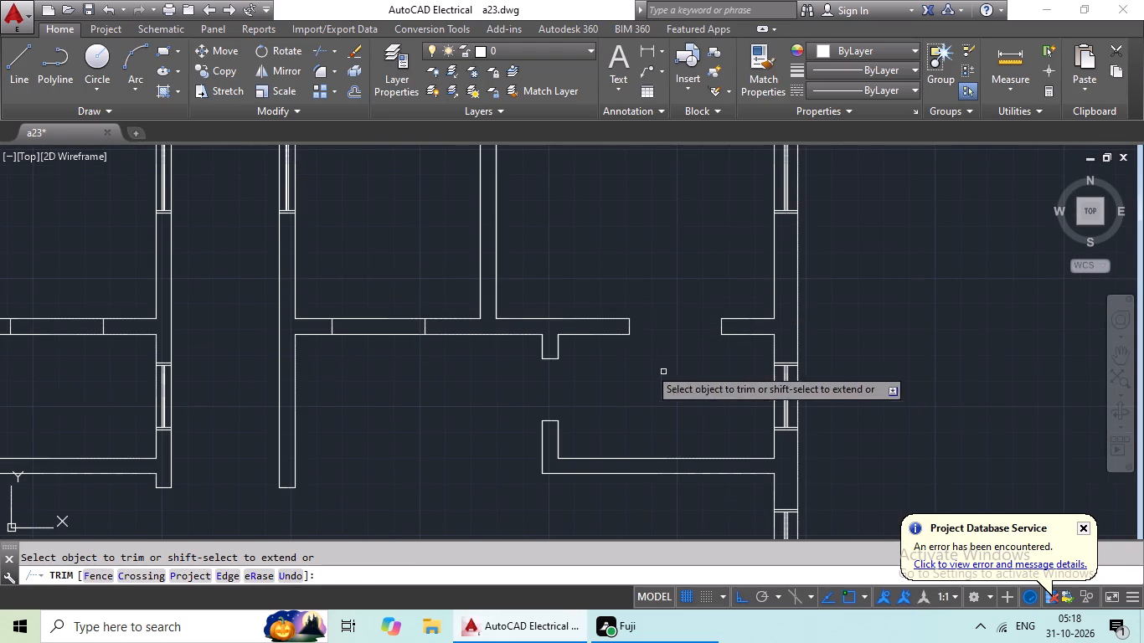
left_click_drag(357, 275, 388, 378)
left_click(389, 377)
Trim the walls between the jamb lines at the second-row left unit's toilet, bedroom and kitchen doors.
middle_click_drag(363, 412, 479, 388)
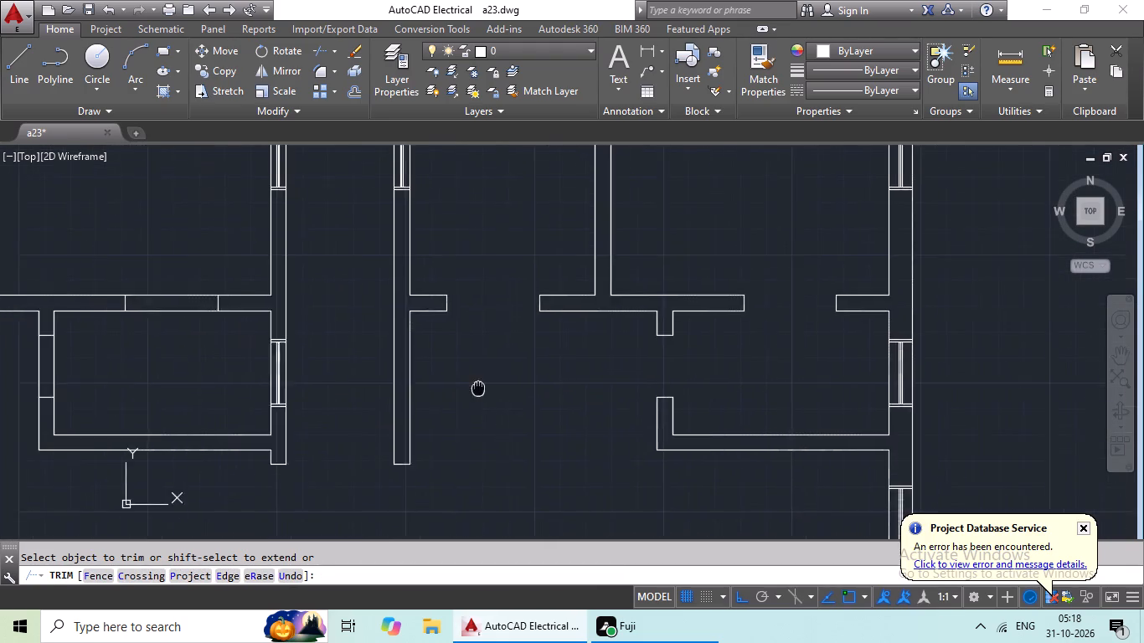
middle_click_drag(479, 388, 688, 342)
scroll(281, 317, "up", 2)
left_click_drag(347, 292, 35, 335)
left_click_drag(35, 336, 53, 340)
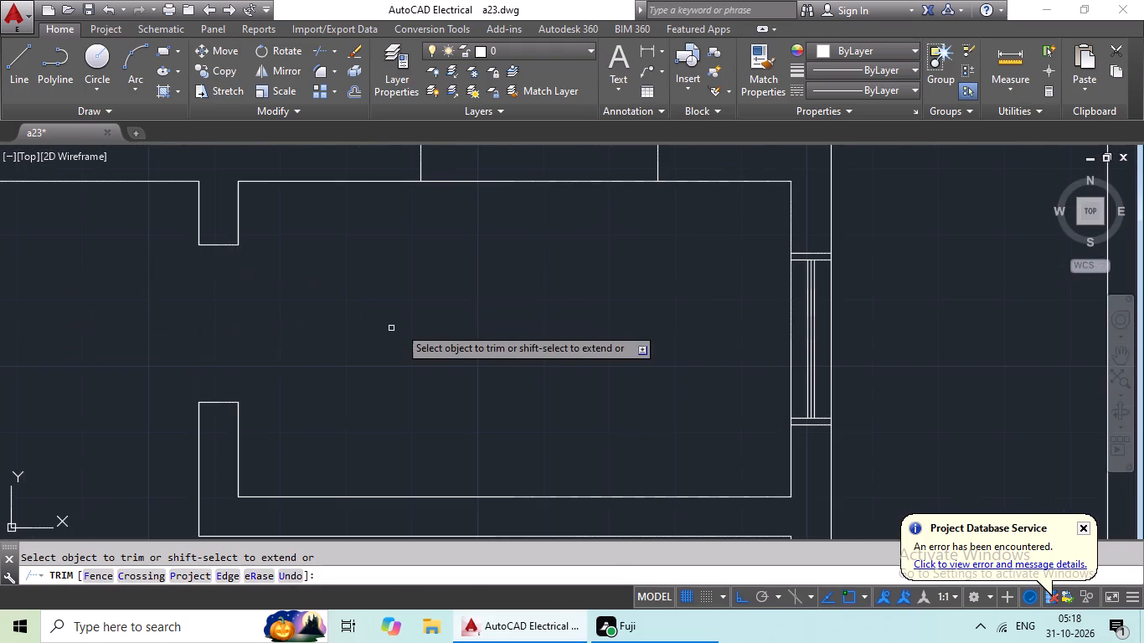
scroll(425, 321, "down", 1)
middle_click_drag(430, 326, 412, 458)
left_click_drag(516, 270, 468, 418)
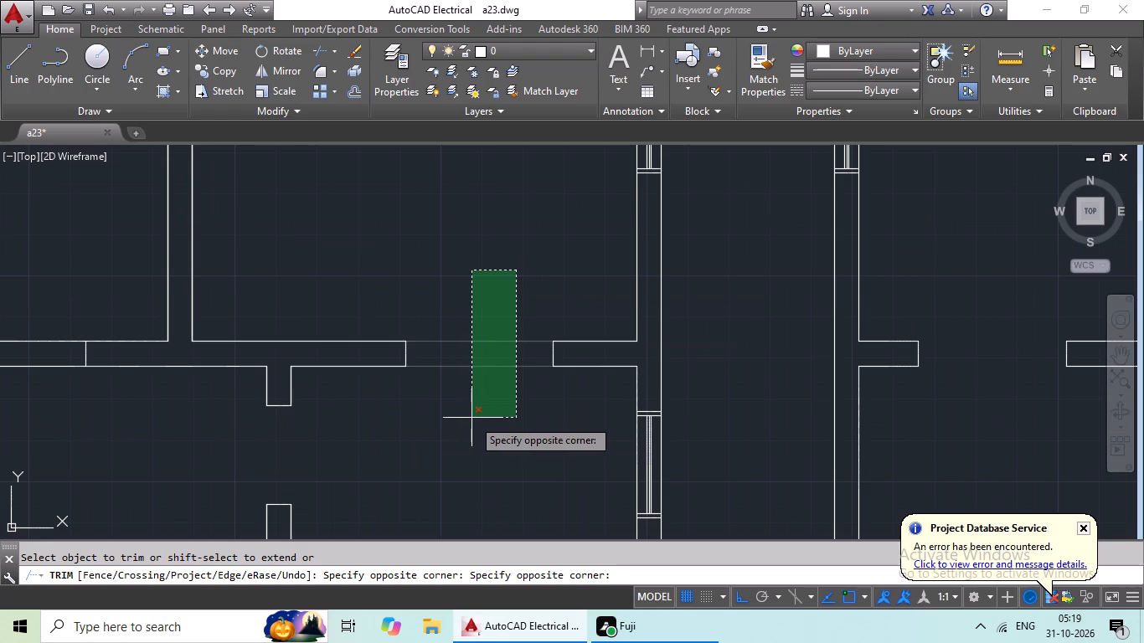
left_click(474, 420)
scroll(544, 417, "down", 2)
scroll(344, 358, "up", 2)
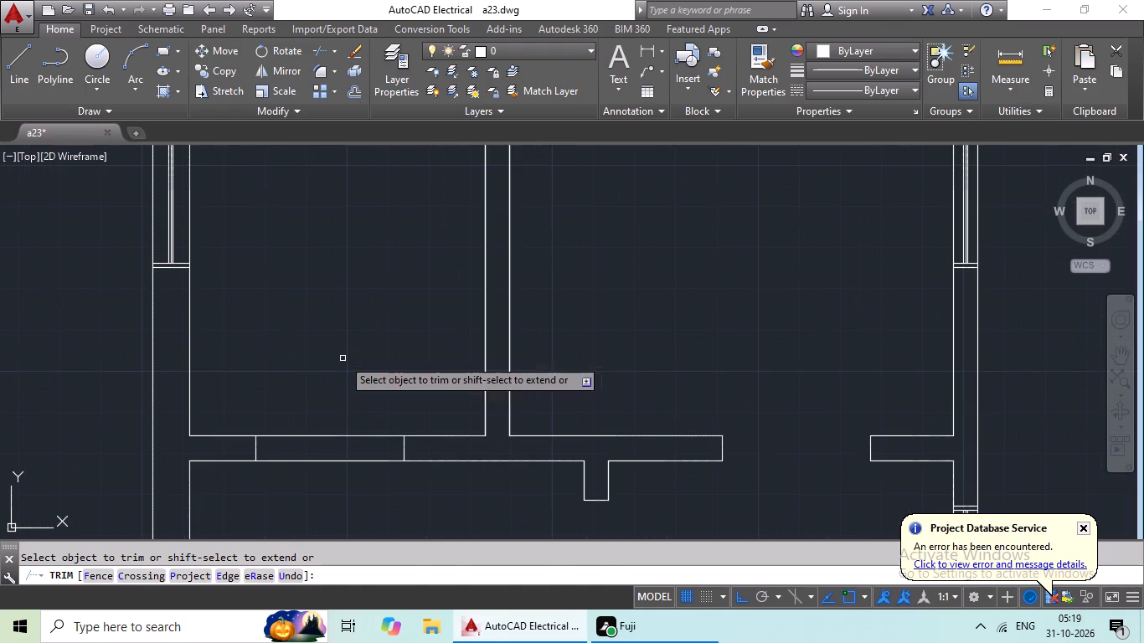
left_click_drag(342, 358, 308, 503)
left_click(308, 502)
Trim the corridor walls between the jamb lines to open the main doors of both top-row units.
scroll(344, 389, "down", 3)
middle_click_drag(450, 357, 425, 435)
left_click_drag(556, 311, 410, 325)
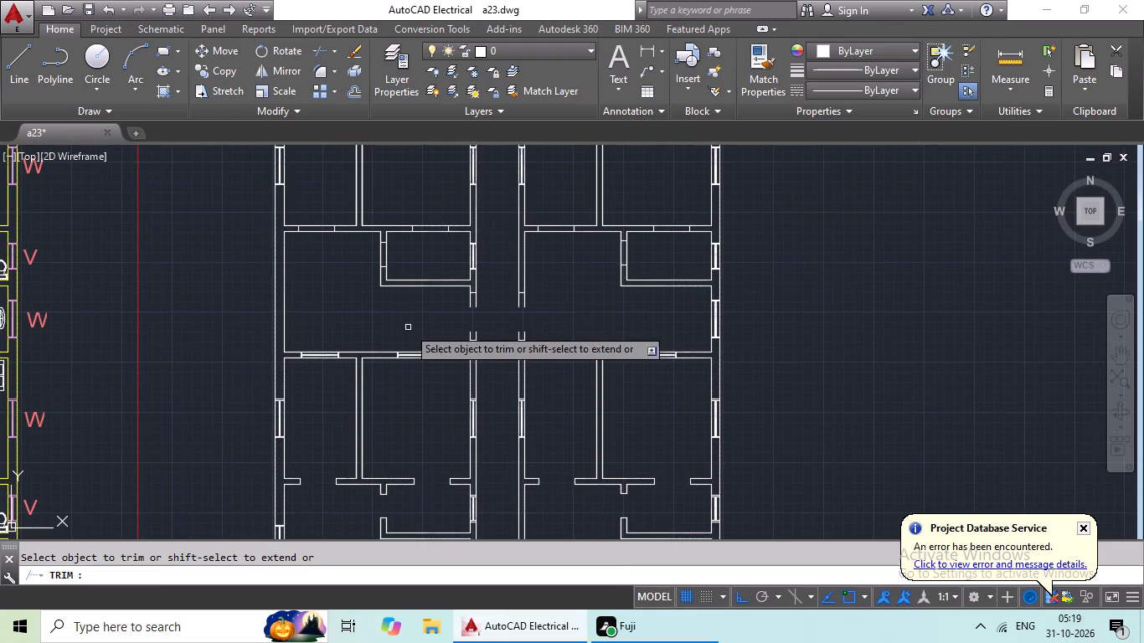
scroll(501, 310, "up", 3)
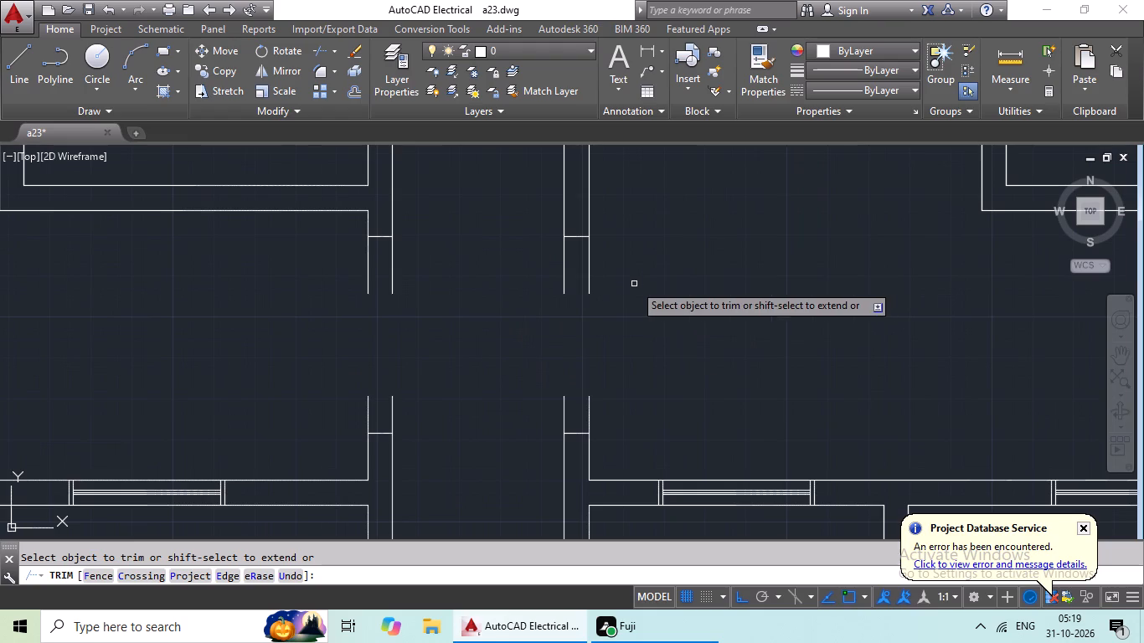
scroll(611, 257, "up", 1)
left_click_drag(620, 250, 430, 321)
left_click_drag(430, 321, 452, 332)
middle_click_drag(641, 460, 635, 423)
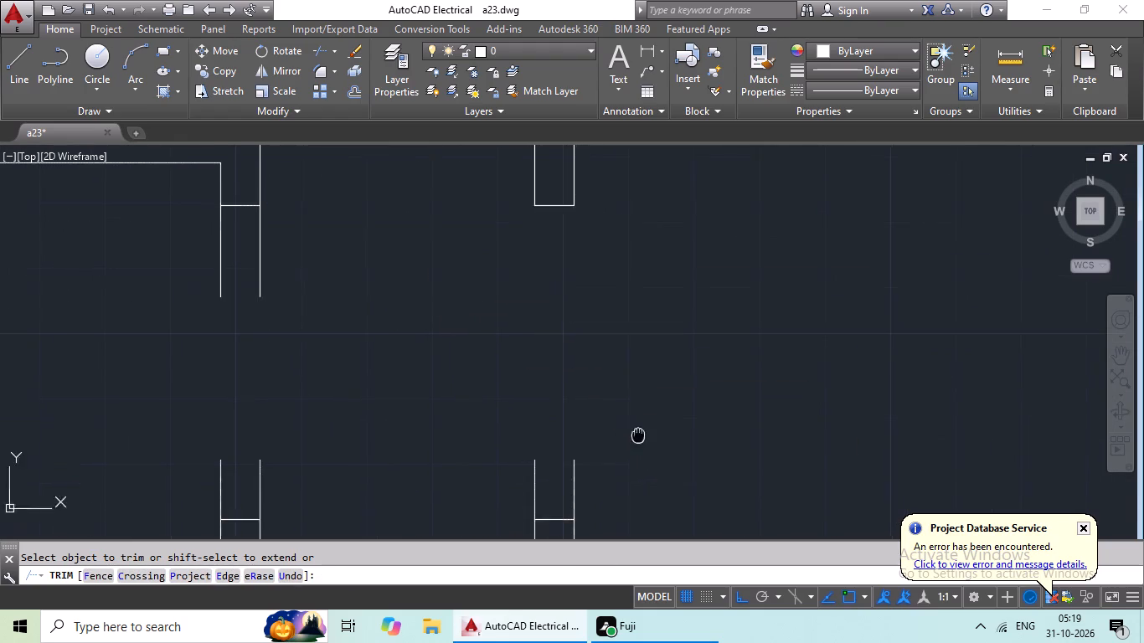
middle_click_drag(635, 423, 631, 315)
left_click_drag(644, 330, 472, 388)
left_click(449, 376)
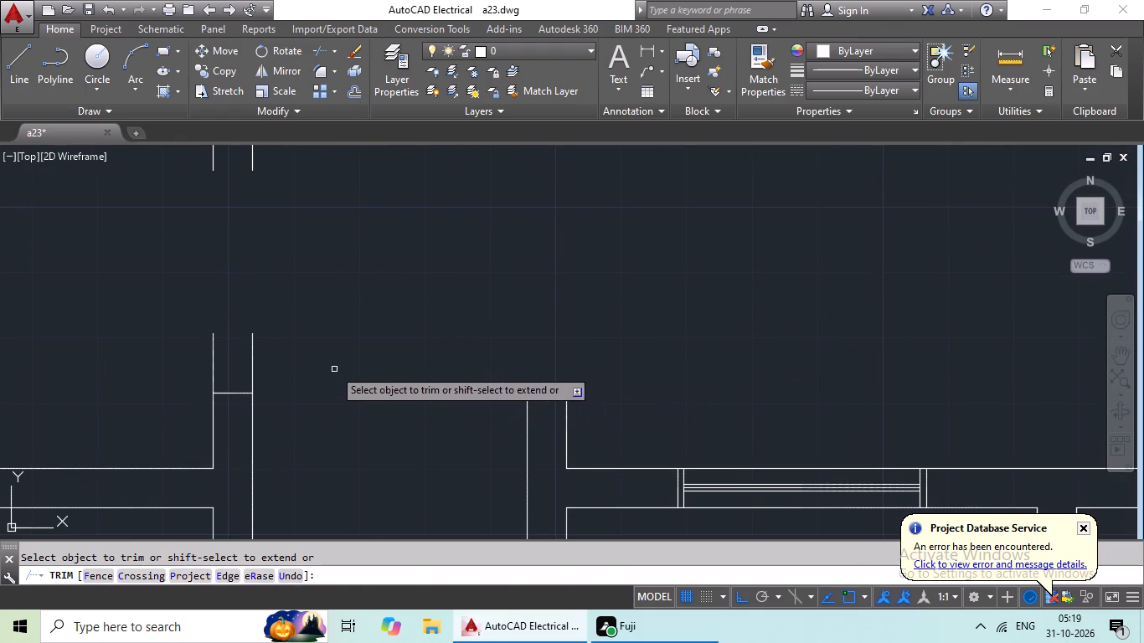
left_click_drag(332, 353, 143, 361)
left_click(142, 361)
middle_click_drag(339, 321, 568, 474)
left_click_drag(553, 278, 521, 278)
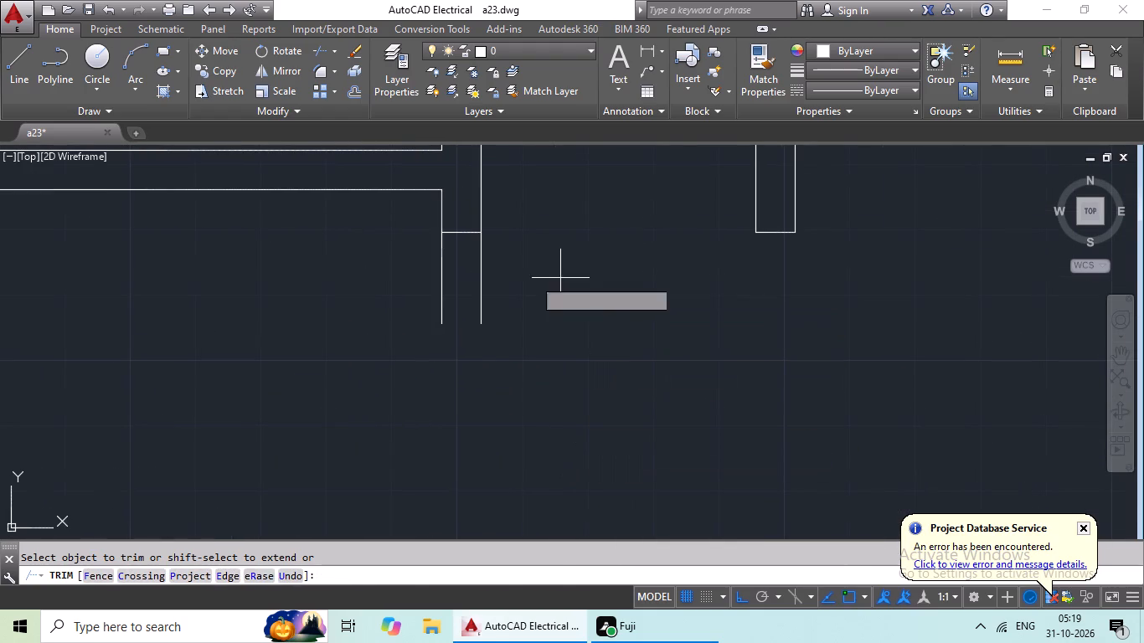
left_click_drag(521, 278, 343, 306)
left_click_drag(343, 306, 363, 314)
Trim the walls between the jamb lines at the top-row left unit's toilet, bedroom and kitchen doors.
scroll(556, 321, "down", 2)
middle_click_drag(571, 335, 546, 459)
scroll(281, 302, "up", 2)
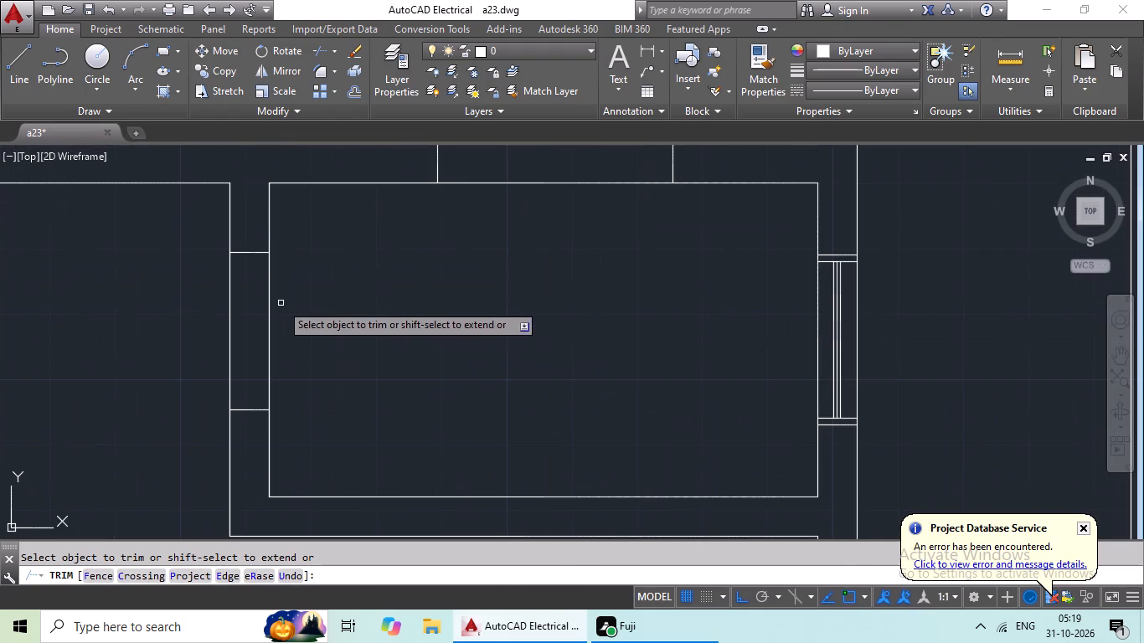
left_click_drag(326, 305, 126, 346)
left_click(126, 346)
scroll(541, 336, "down", 1)
middle_click_drag(545, 337, 524, 476)
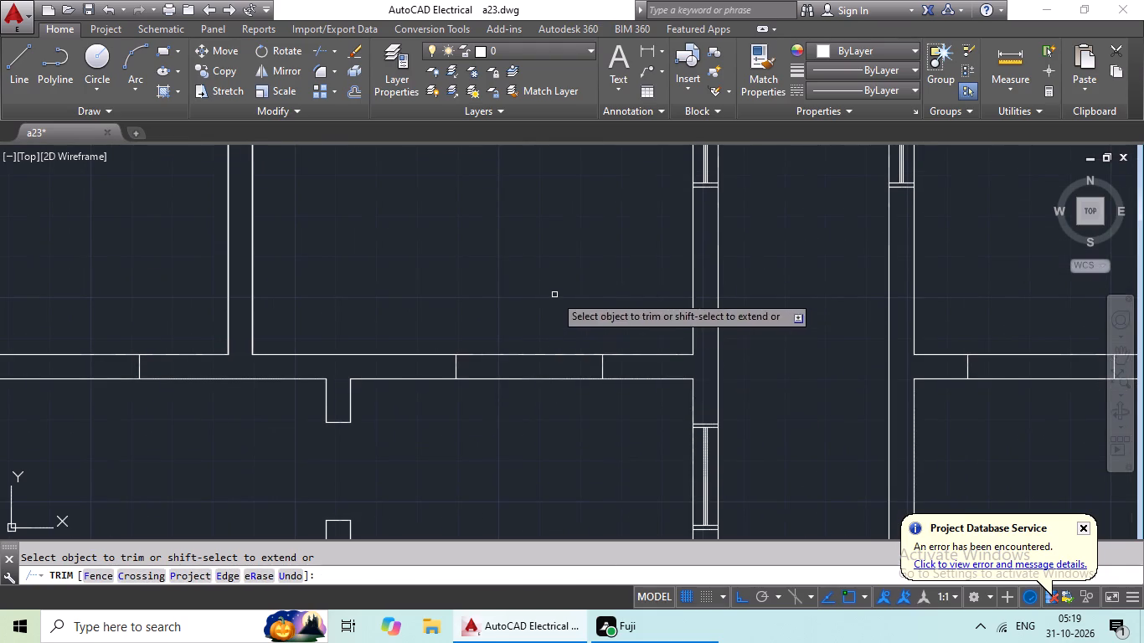
left_click_drag(552, 306, 498, 447)
left_click(500, 441)
scroll(569, 448, "down", 1)
middle_click_drag(567, 463, 961, 390)
scroll(651, 292, "up", 1)
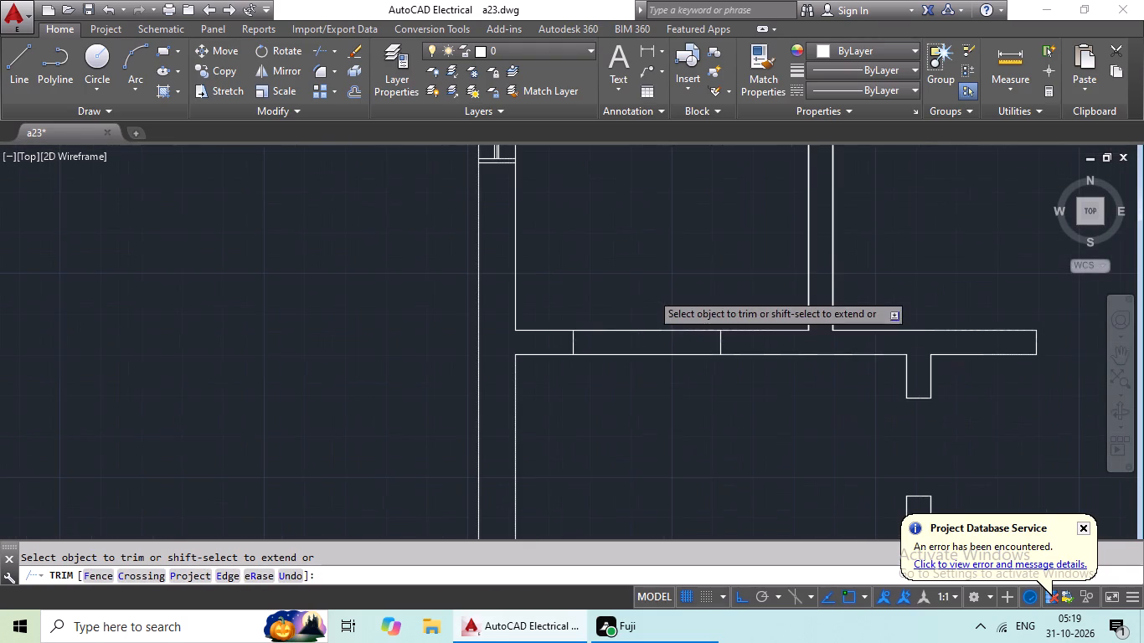
left_click_drag(655, 291, 609, 435)
left_click(608, 432)
Trim the walls between the jamb lines at the top-row right unit's kitchen, toilet and bedroom doors.
scroll(693, 401, "down", 2)
middle_click_drag(632, 450, 596, 486)
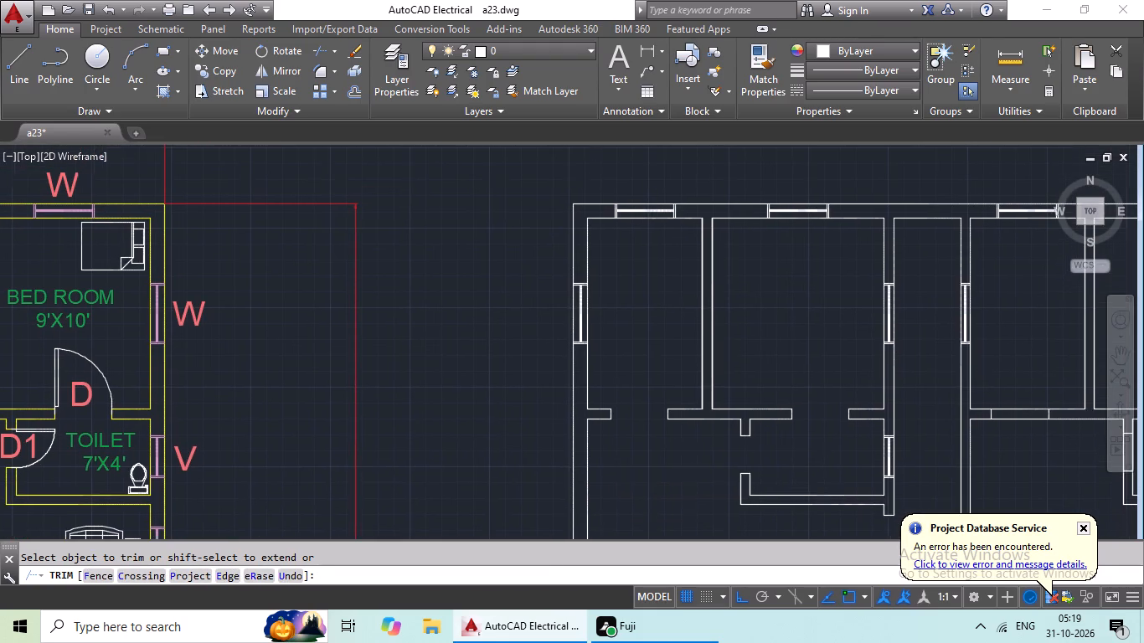
middle_click_drag(742, 330, 594, 394)
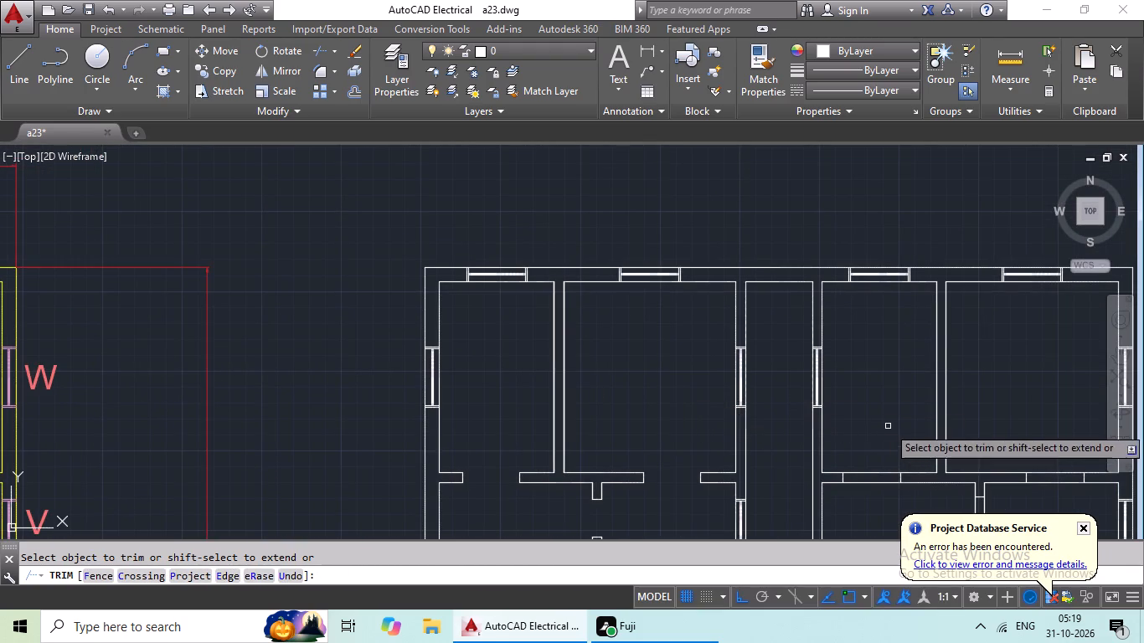
middle_click_drag(888, 425, 714, 390)
scroll(724, 443, "up", 3)
left_click_drag(696, 354, 637, 498)
left_click_drag(636, 496, 657, 474)
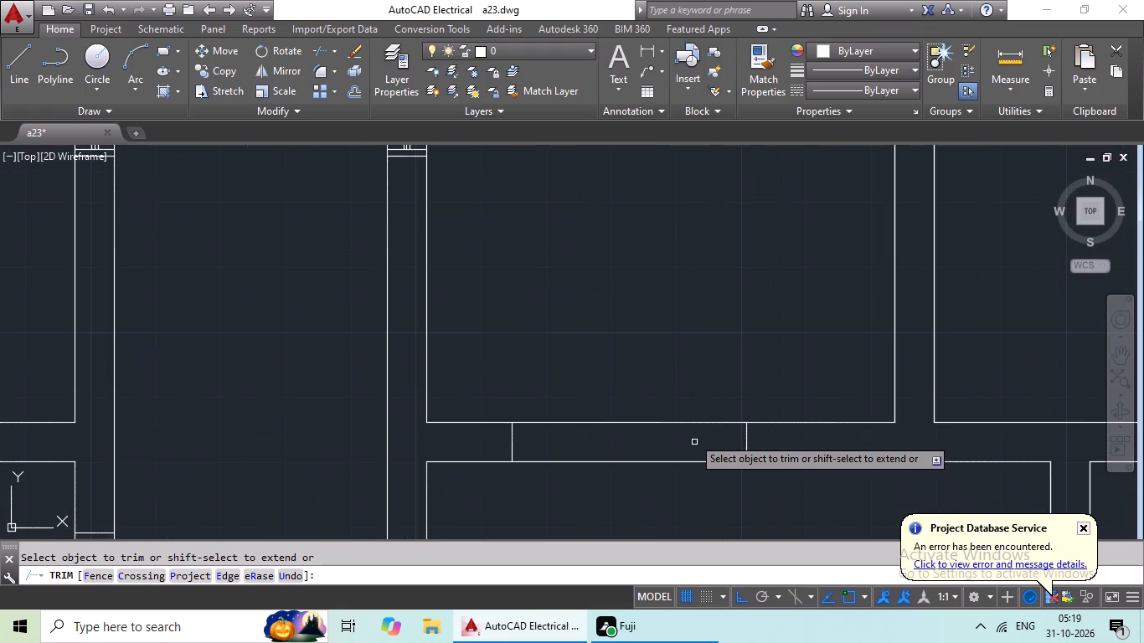
scroll(729, 422, "down", 2)
middle_click_drag(741, 449, 487, 405)
middle_click_drag(654, 440, 676, 388)
left_click_drag(693, 388, 587, 409)
left_click(585, 411)
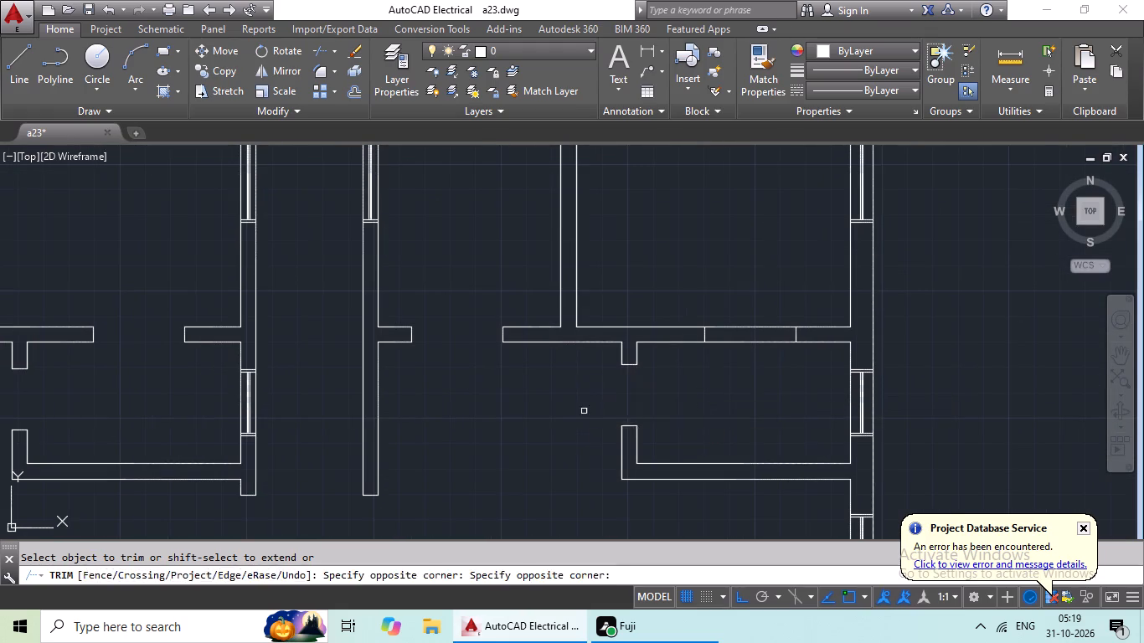
left_click_drag(751, 271, 748, 394)
left_click_drag(748, 394, 752, 385)
scroll(775, 344, "down", 2)
middle_click_drag(733, 450, 734, 386)
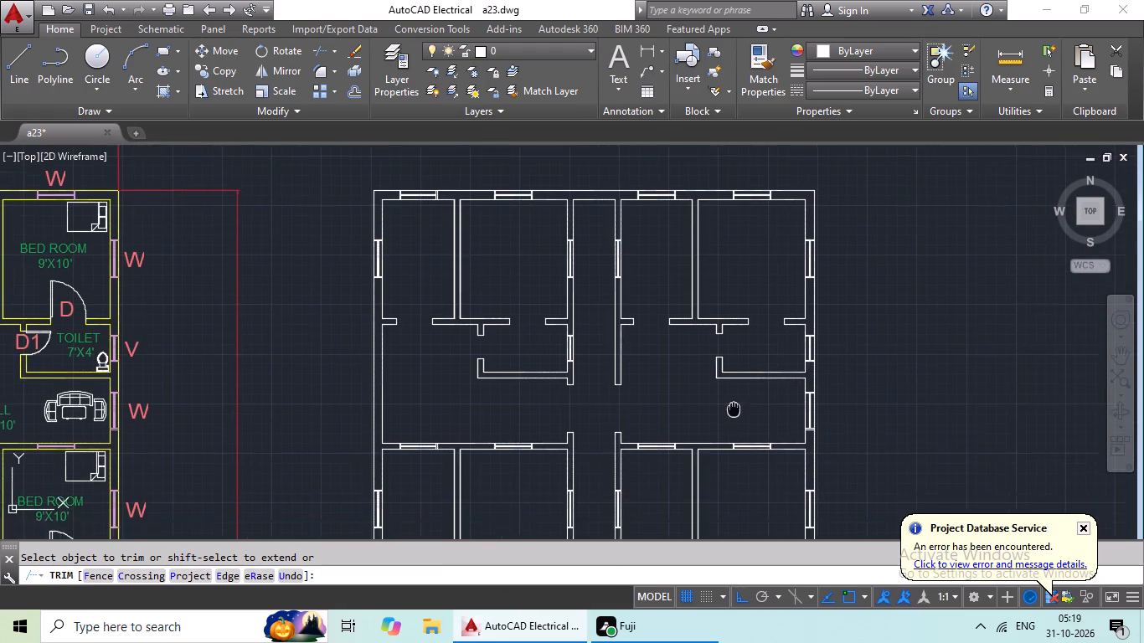
middle_click_drag(734, 386, 734, 316)
middle_click_drag(754, 430, 740, 251)
scroll(739, 343, "down", 1)
middle_click_drag(745, 368, 623, 354)
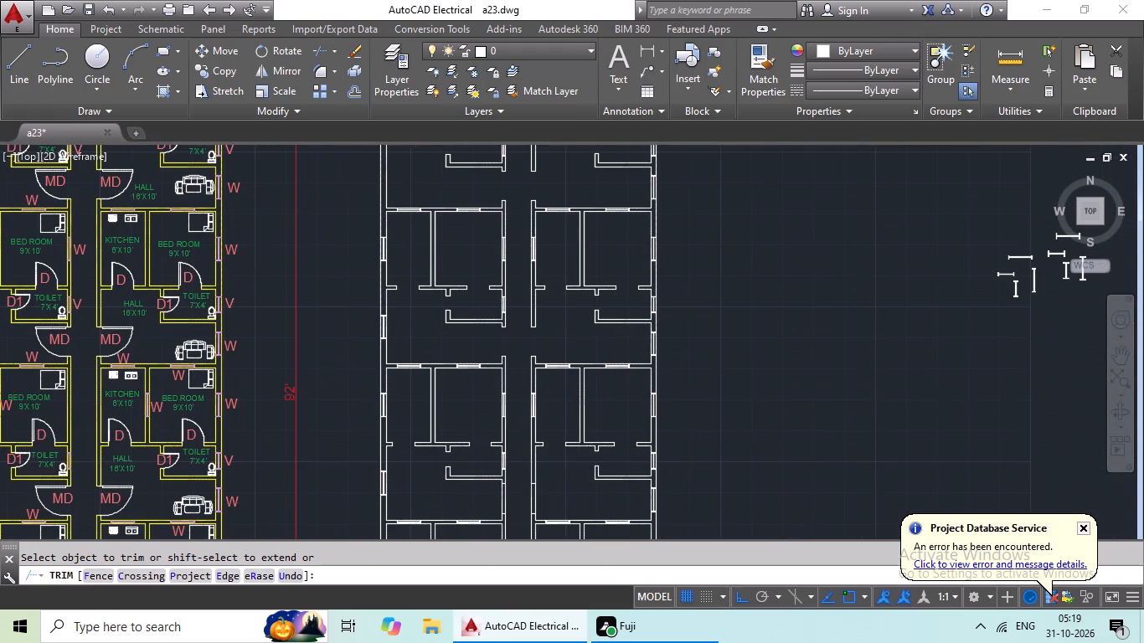
key("Escape")
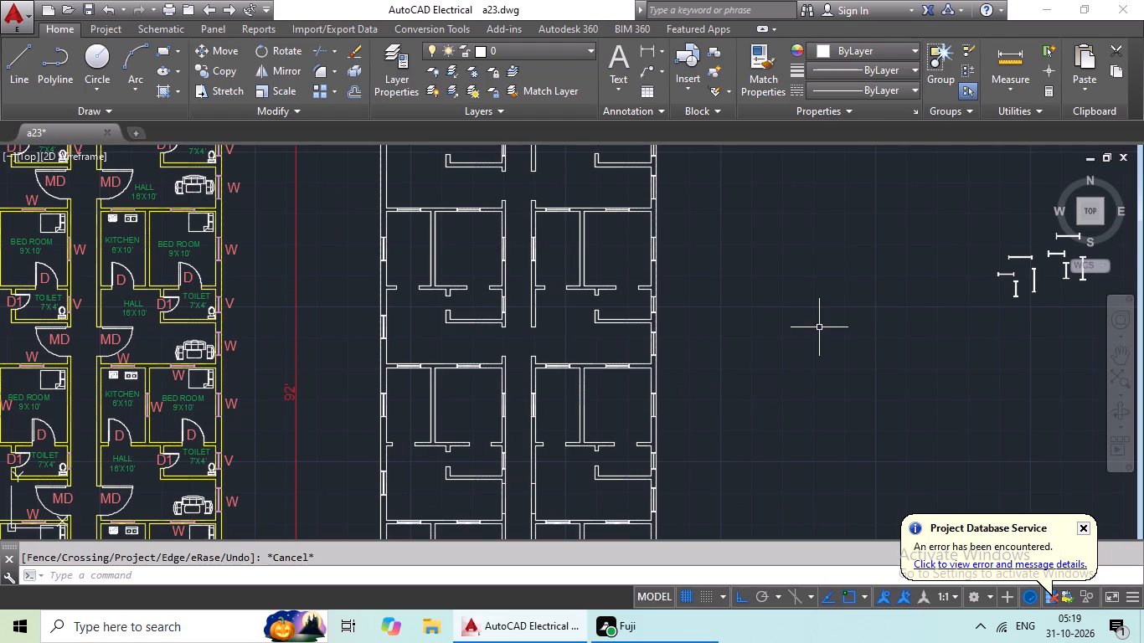
Trim the corridor walls between the jamb lines to open the main doors of both third-row units.
middle_click_drag(819, 327, 678, 296)
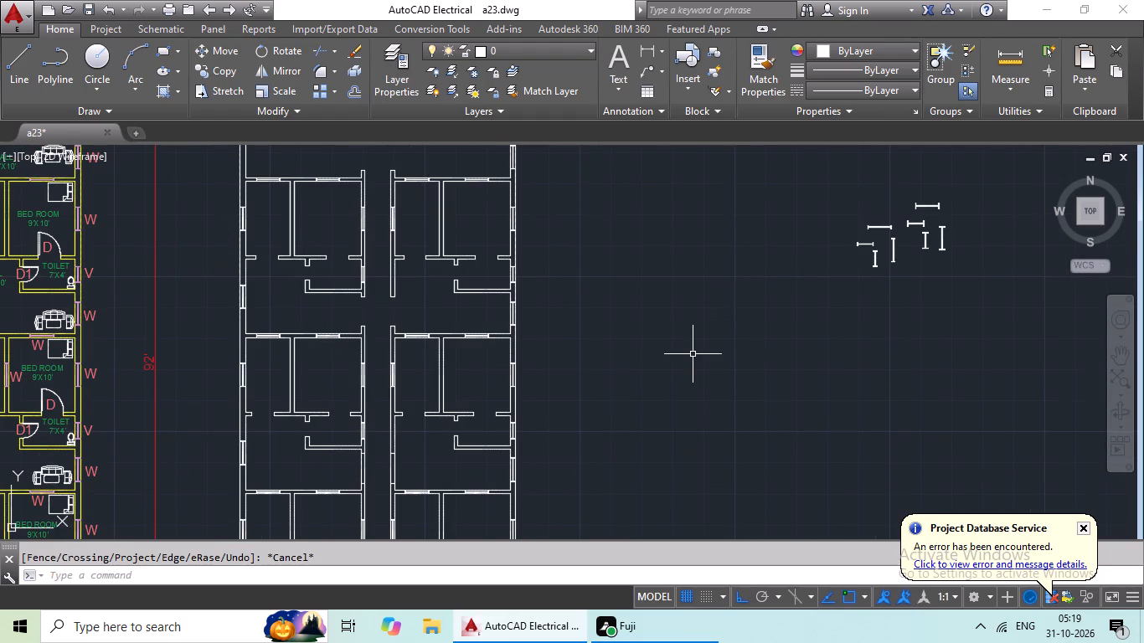
key("t")
key("r")
key("space")
key("space")
scroll(424, 476, "up", 1)
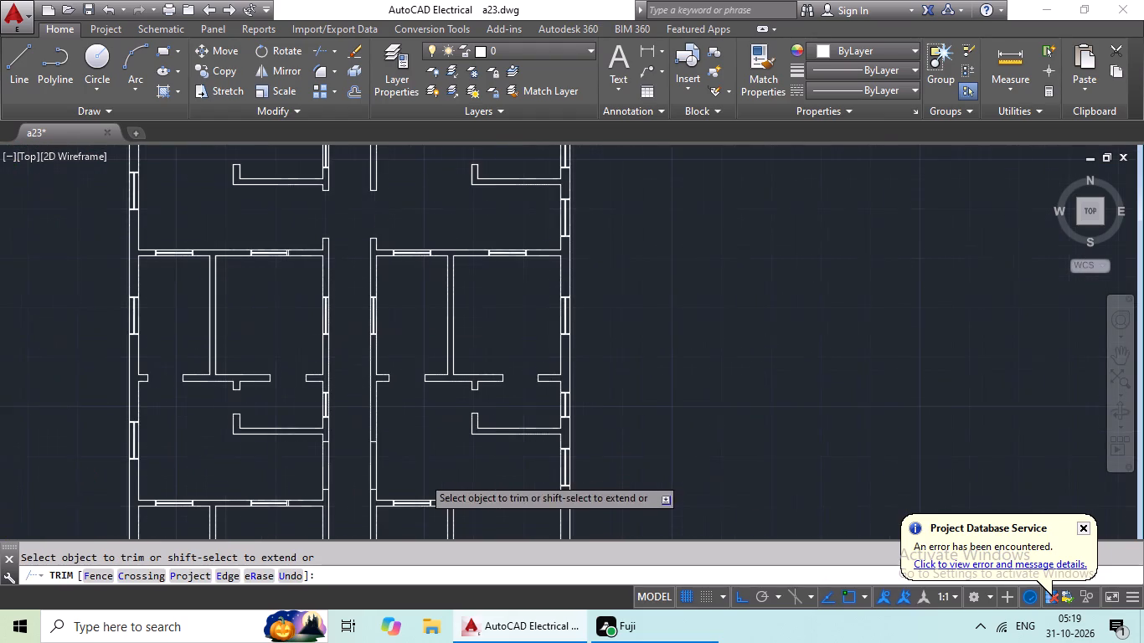
middle_click_drag(422, 473, 528, 291)
scroll(502, 284, "up", 1)
left_click_drag(520, 270, 289, 299)
left_click_drag(288, 301, 298, 299)
scroll(616, 251, "down", 2)
middle_click_drag(586, 392, 566, 452)
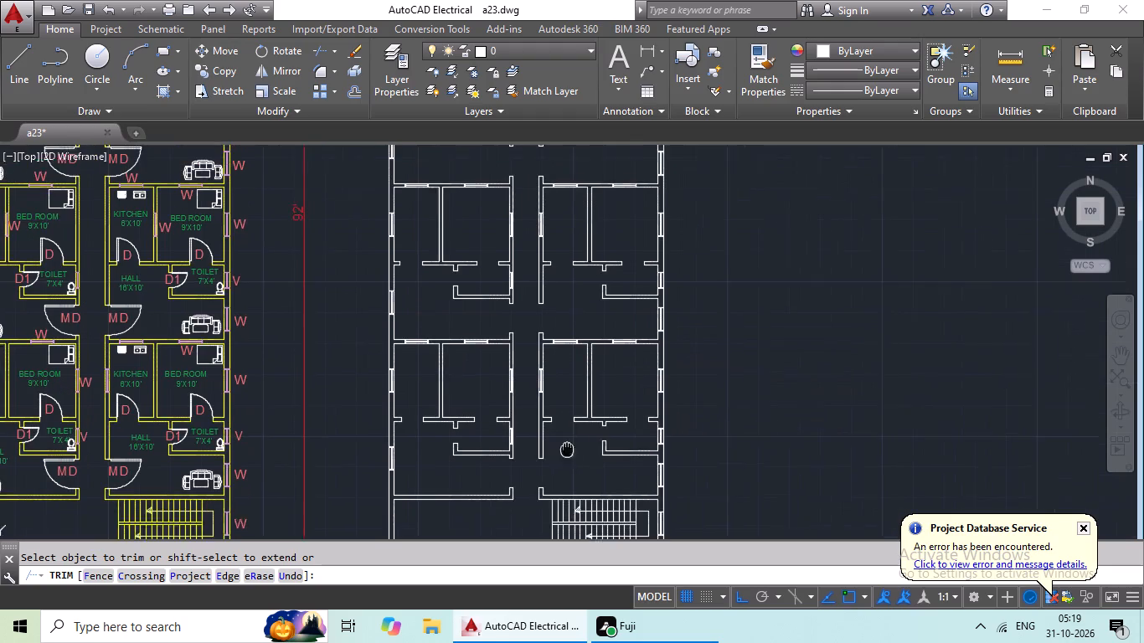
scroll(569, 424, "down", 1)
middle_click_drag(580, 401, 547, 428)
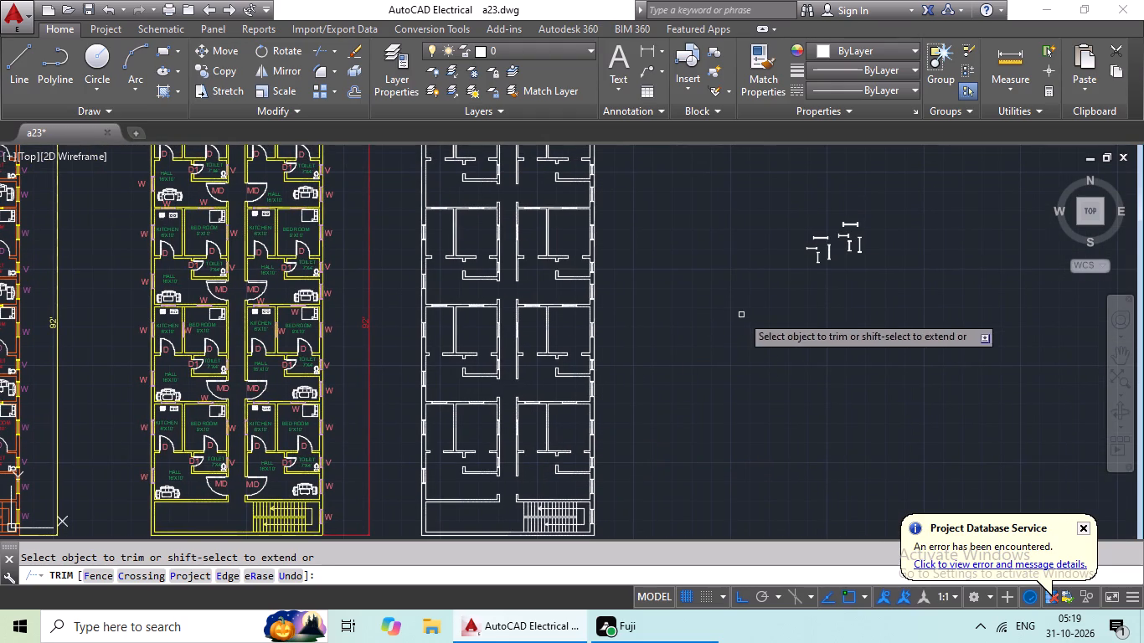
key("Escape")
Erase the loose horizontal and vertical window symbols lying beside the unlabelled third floor plan.
middle_click_drag(808, 331, 673, 445)
key("Escape")
left_click_drag(834, 247, 812, 248)
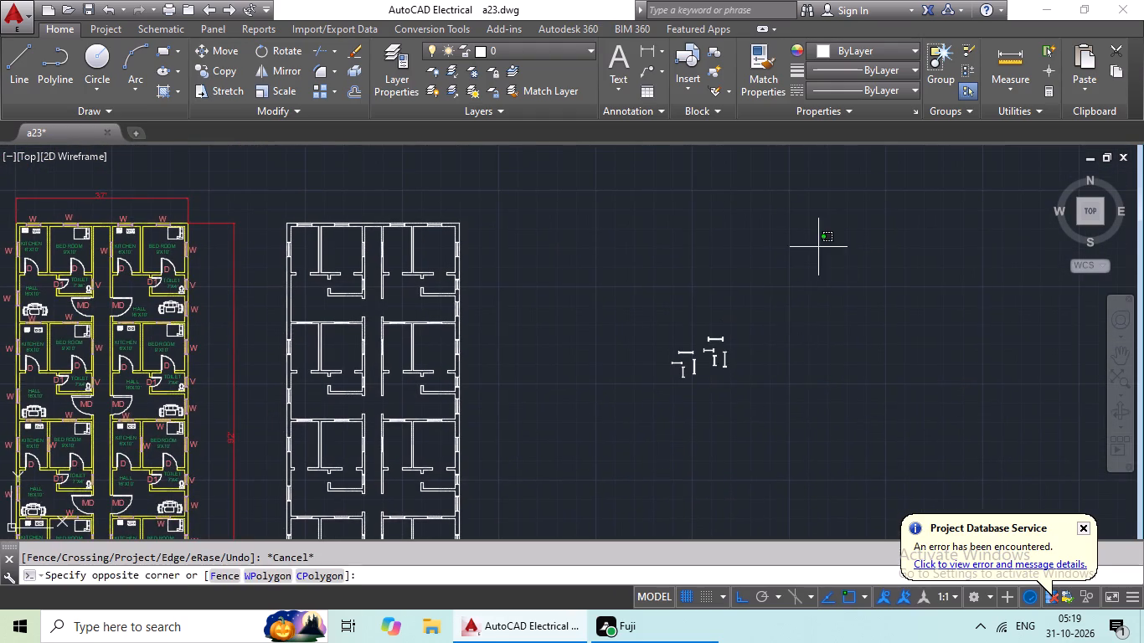
left_click_drag(812, 248, 750, 431)
key("Delete")
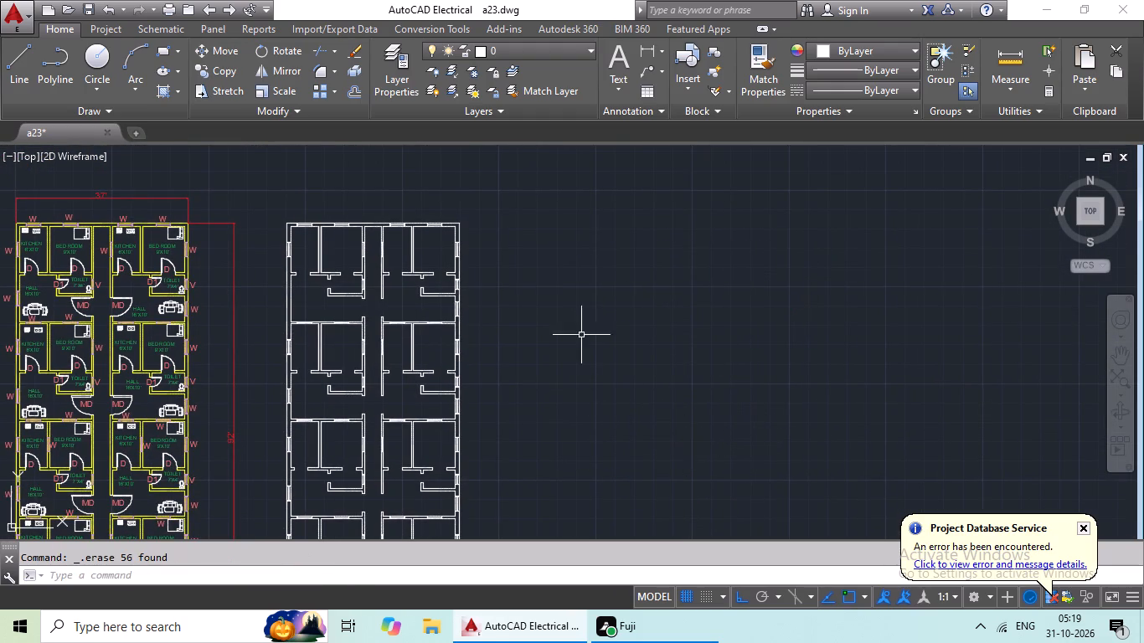
Select the outer wall, bedroom wall and kitchen-bedroom partition lines of the top-row right unit, leaving the windows out.
scroll(453, 238, "up", 5)
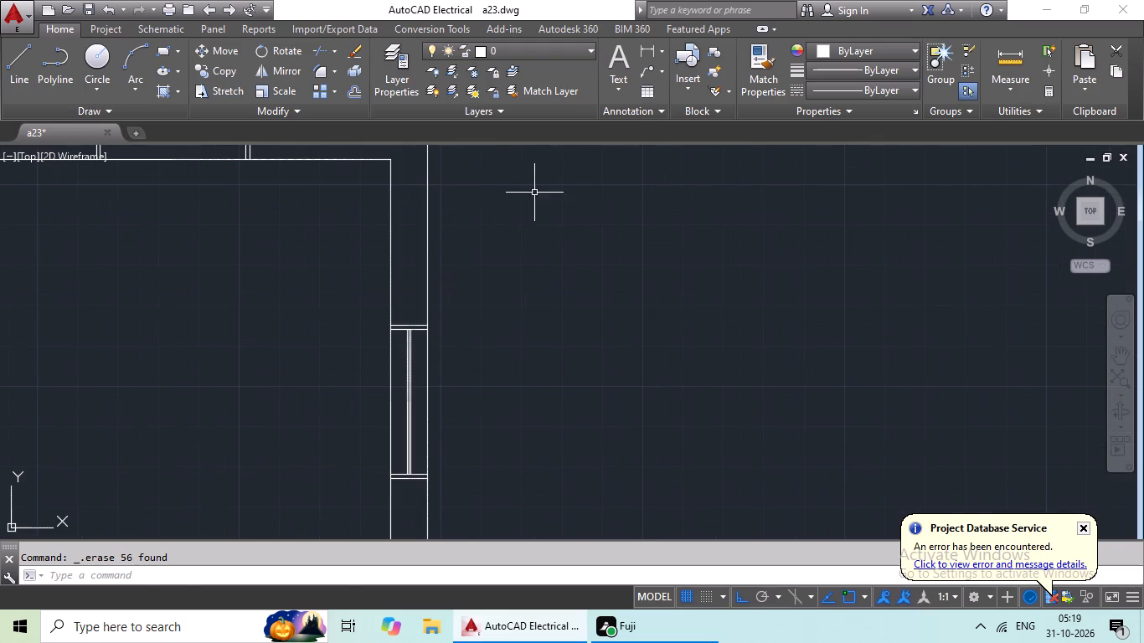
left_click_drag(542, 187, 308, 285)
middle_click_drag(482, 277, 699, 394)
left_click_drag(554, 178, 471, 412)
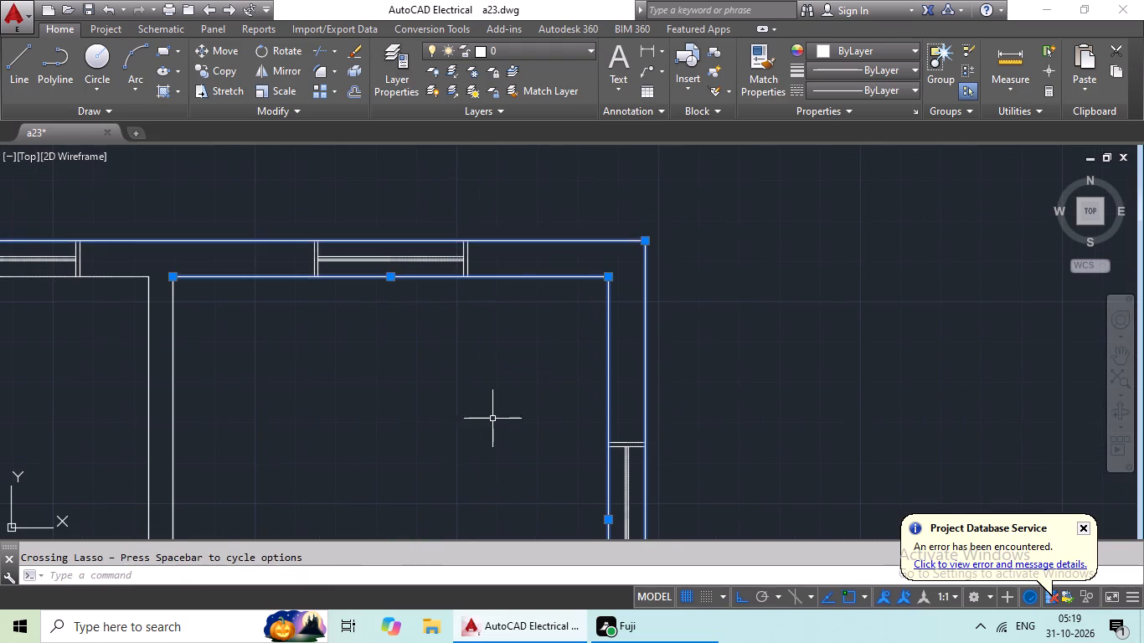
middle_click_drag(518, 415, 789, 295)
left_click_drag(732, 270, 311, 375)
scroll(514, 345, "down", 2)
Add the top-row right unit's kitchen and bedroom door wall pieces and its toilet wall lines to the selection.
middle_click_drag(538, 355, 519, 203)
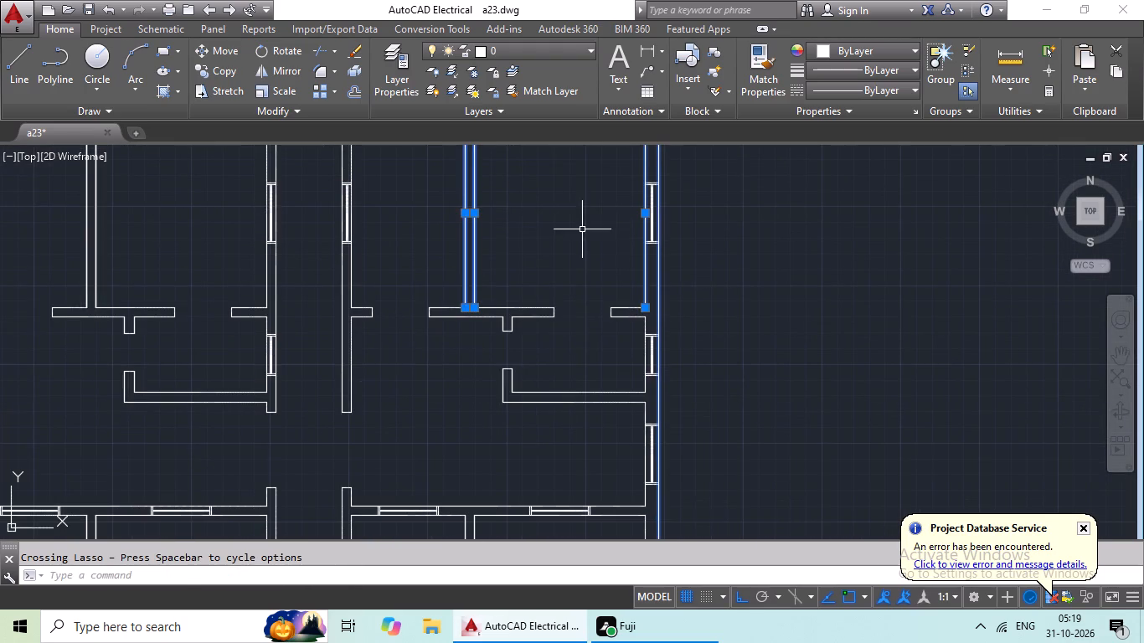
left_click_drag(605, 242, 390, 270)
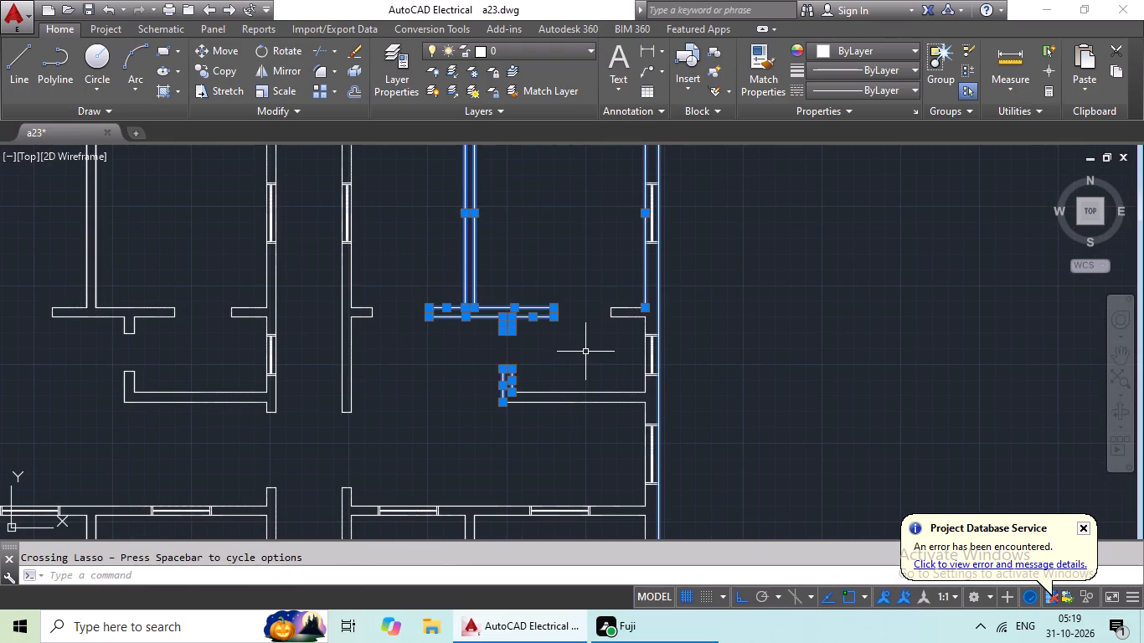
left_click_drag(585, 352, 426, 352)
middle_click_drag(561, 363, 499, 404)
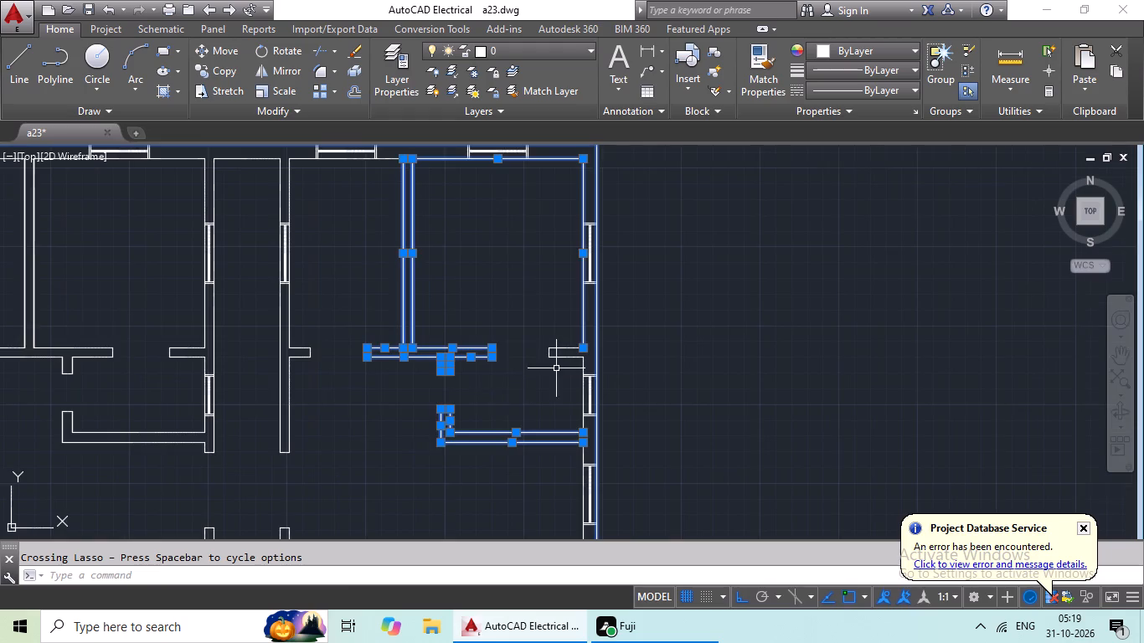
scroll(558, 366, "up", 2)
left_click_drag(594, 225, 586, 367)
middle_click_drag(732, 319, 757, 189)
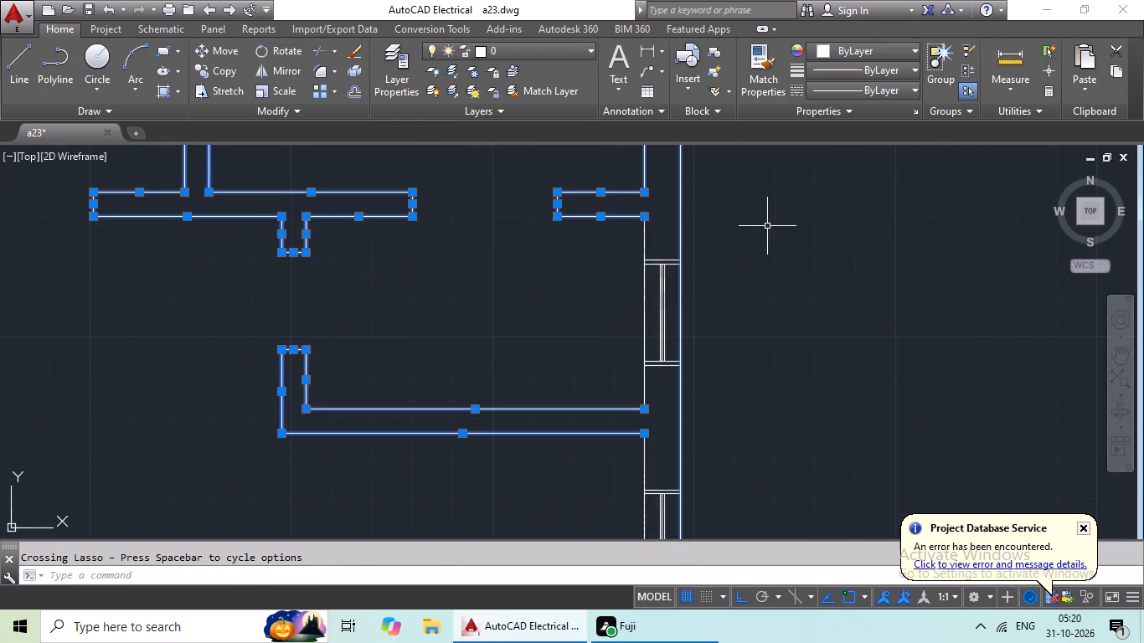
scroll(667, 377, "up", 3)
left_click_drag(887, 363, 383, 466)
Add the top-row right unit's corridor wall lines and the adjoining kitchen door wall piece to the selection.
scroll(487, 410, "down", 3)
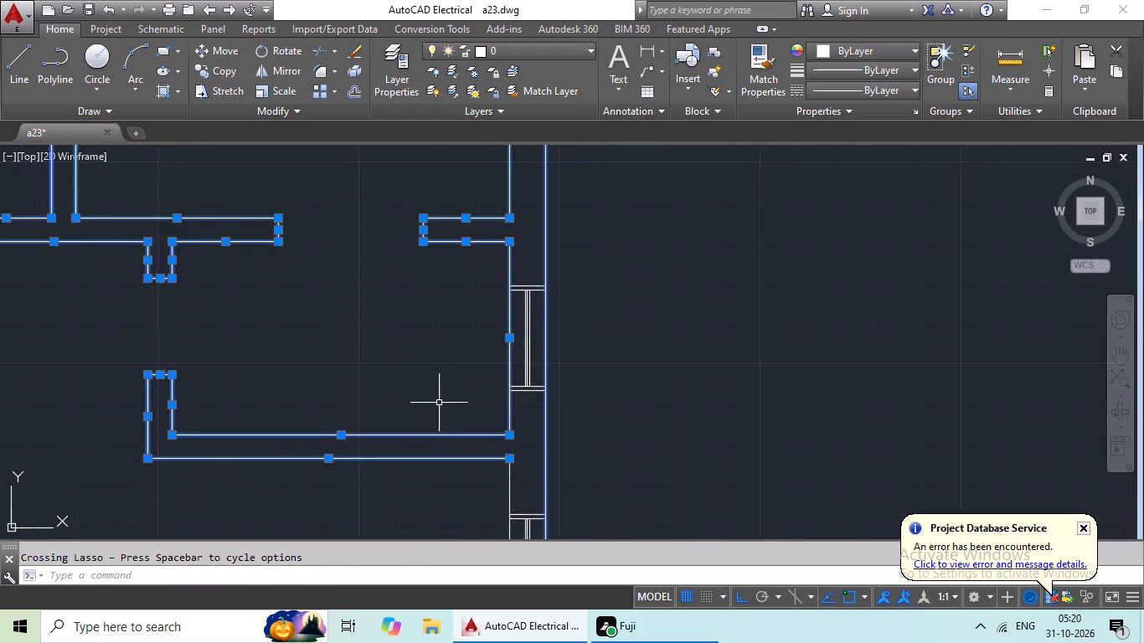
middle_click_drag(443, 400, 625, 287)
middle_click_drag(526, 287, 498, 445)
middle_click_drag(497, 355, 389, 597)
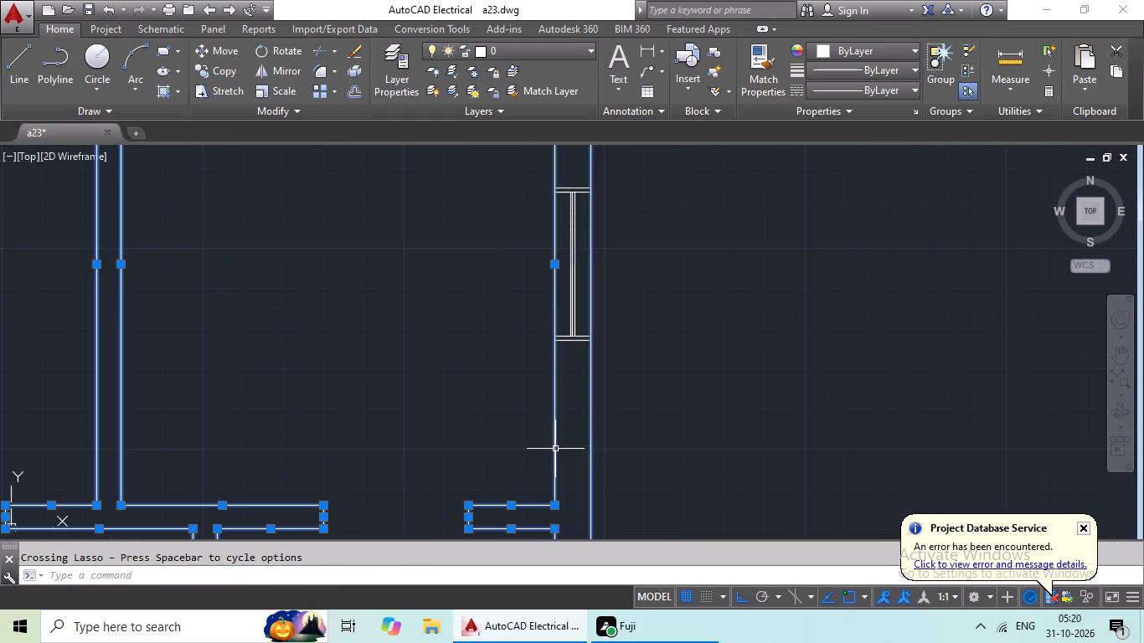
middle_click_drag(590, 413, 533, 642)
scroll(435, 378, "down", 2)
middle_click_drag(425, 443, 595, 272)
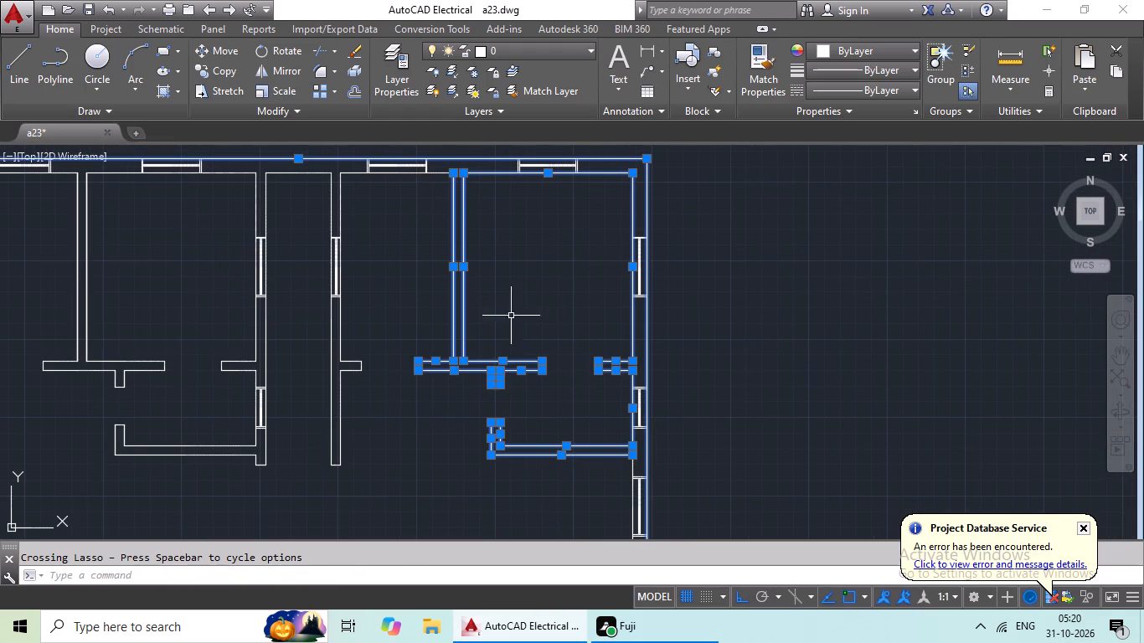
middle_click_drag(396, 365, 461, 299)
left_click_drag(455, 243, 368, 364)
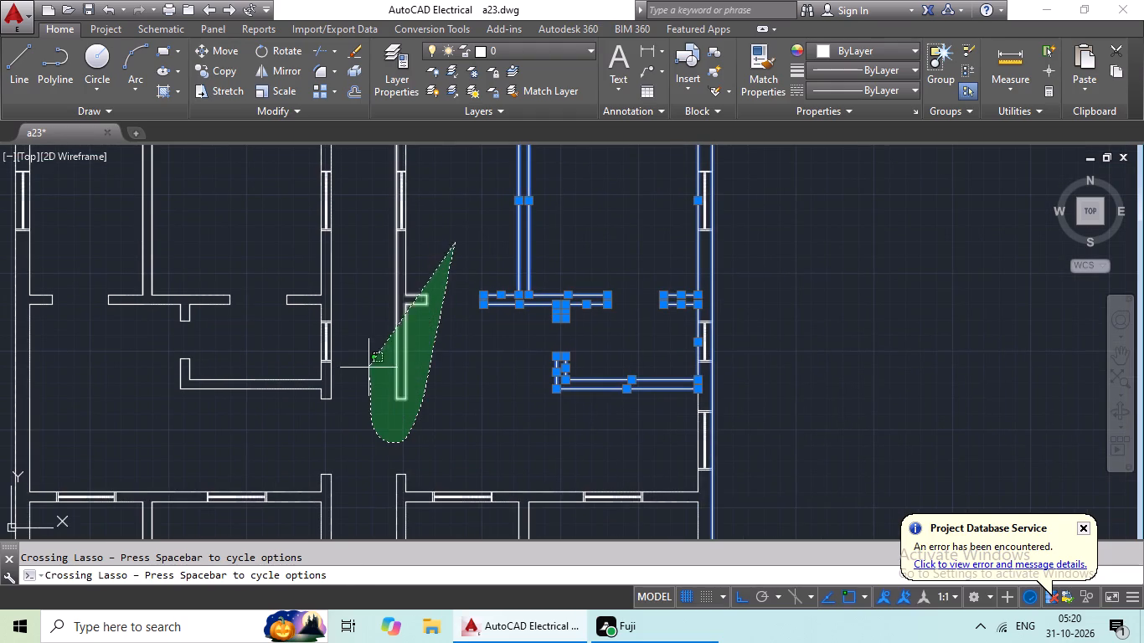
left_click_drag(368, 364, 382, 296)
Add the top-row left unit's corridor wall and toilet wall lines to the selection, leaving the windows out.
middle_click_drag(477, 374, 539, 404)
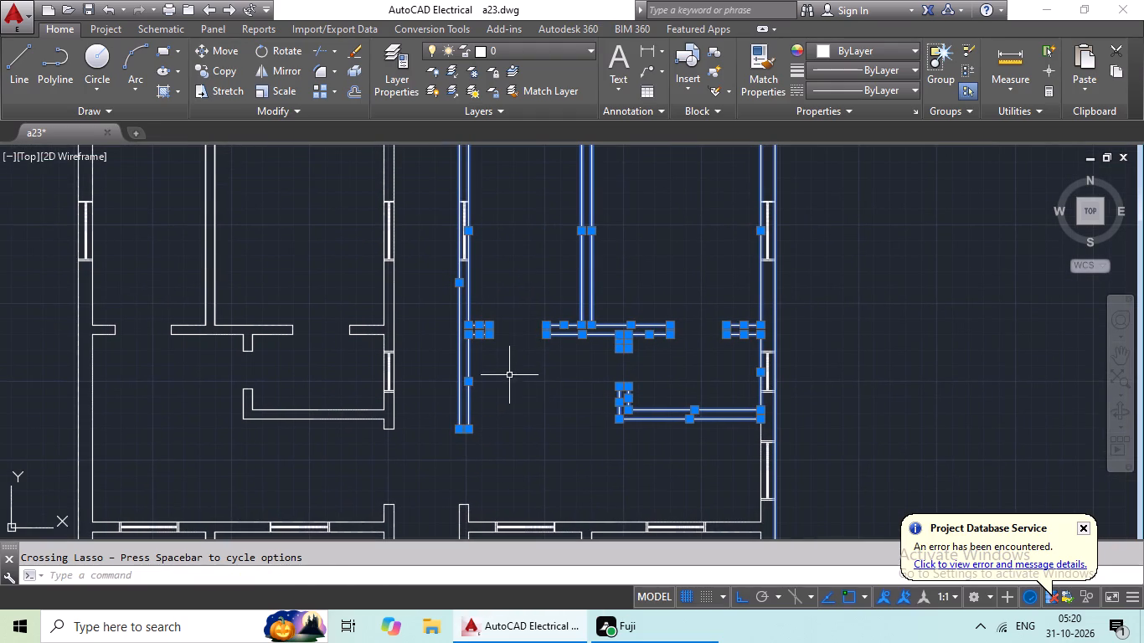
middle_click_drag(585, 440, 583, 332)
middle_click_drag(432, 330, 483, 385)
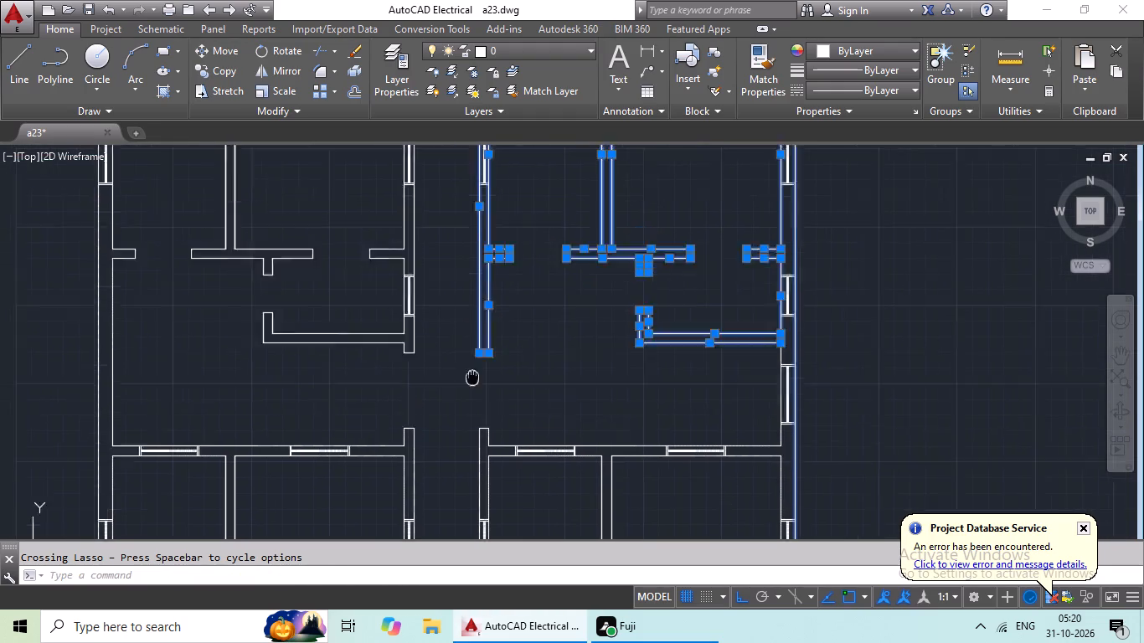
middle_click_drag(483, 385, 501, 393)
scroll(479, 367, "up", 3)
left_click_drag(516, 353, 110, 342)
middle_click_drag(162, 343, 501, 397)
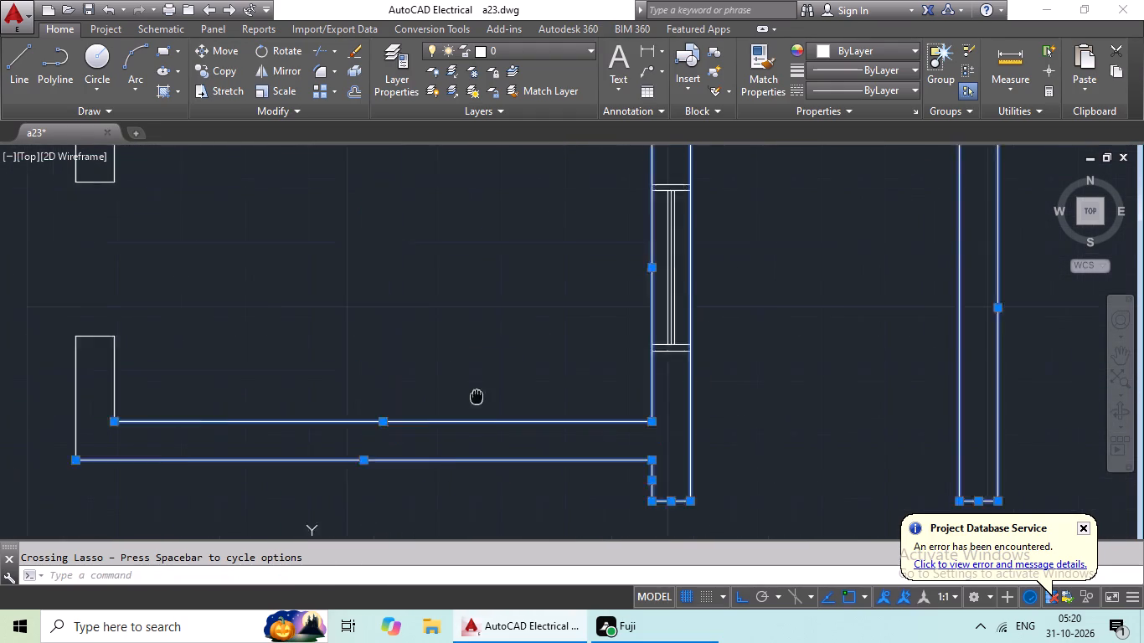
middle_click_drag(501, 397, 568, 398)
left_click_drag(427, 359, 302, 459)
Add the top-row left unit's kitchen-bedroom partition, the door wall pieces below it and the bedroom door piece beside the corridor wall to the selection.
middle_click_drag(415, 341, 649, 600)
left_click_drag(690, 327, 41, 312)
scroll(294, 395, "down", 2)
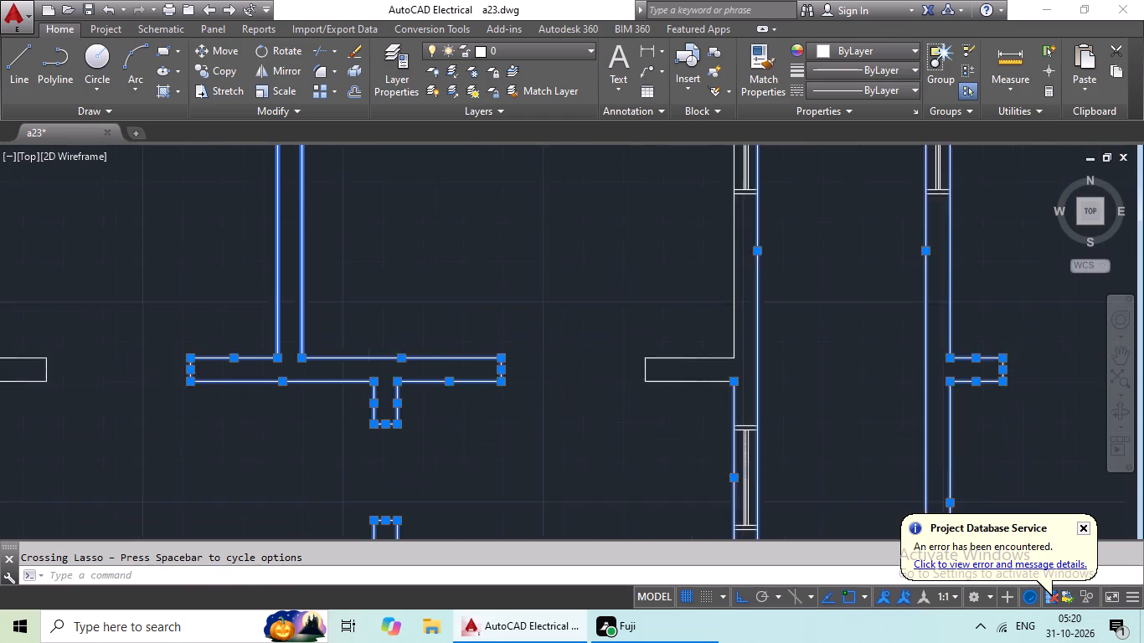
middle_click_drag(396, 446, 256, 485)
scroll(418, 470, "up", 3)
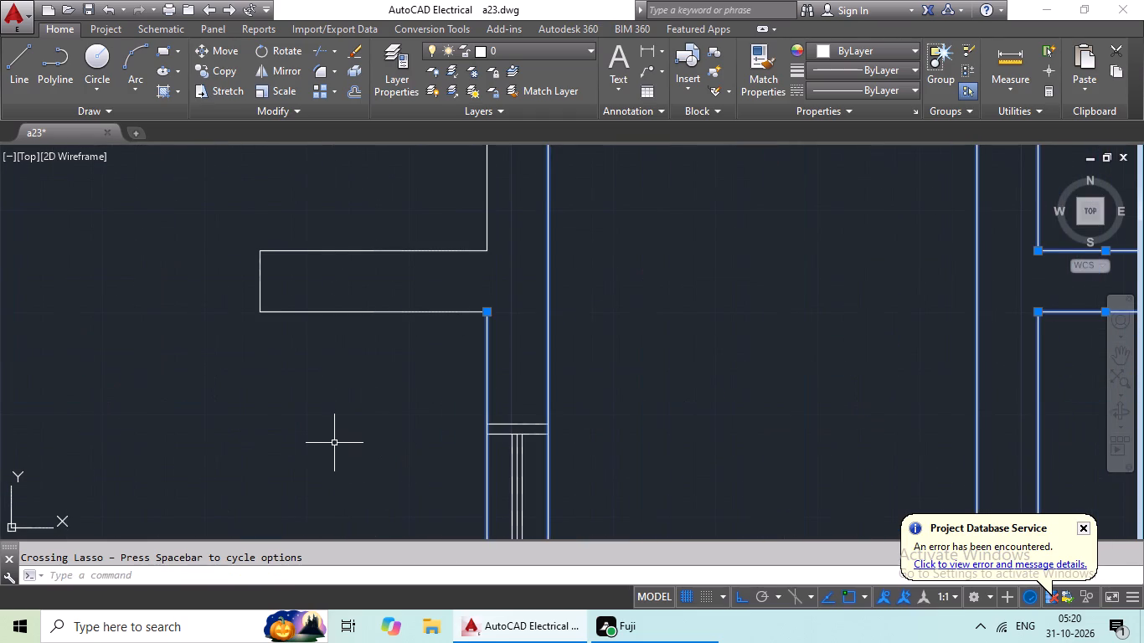
left_click_drag(415, 221, 406, 341)
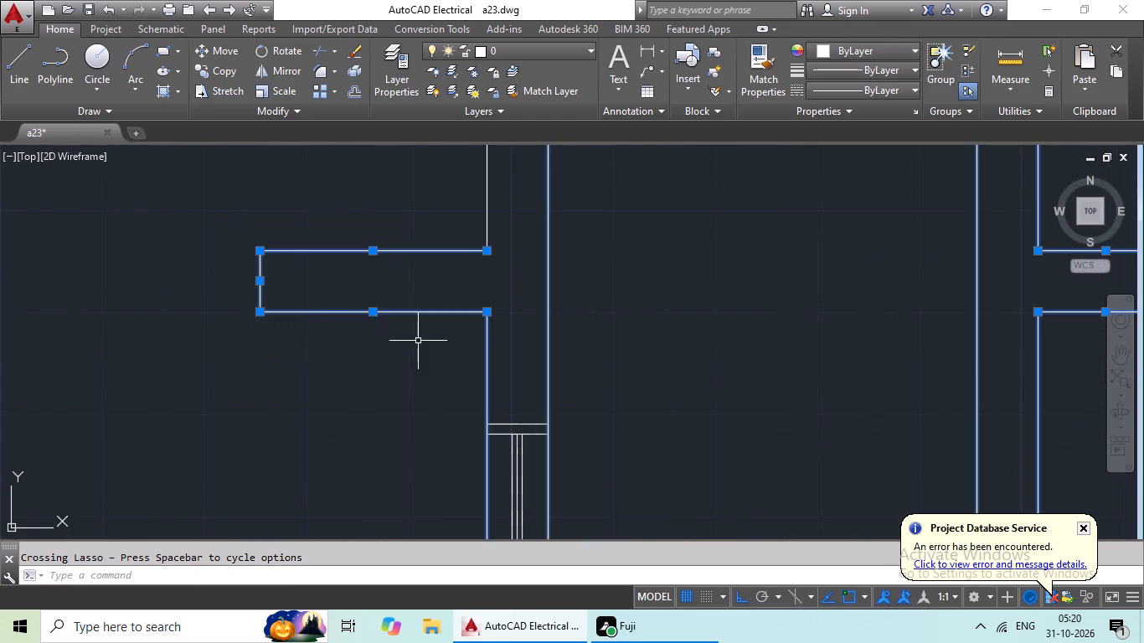
Add the top-row left unit's outer side wall lines and the adjoining kitchen door wall piece to the selection.
scroll(418, 341, "down", 2)
middle_click_drag(442, 382, 476, 477)
scroll(409, 383, "down", 2)
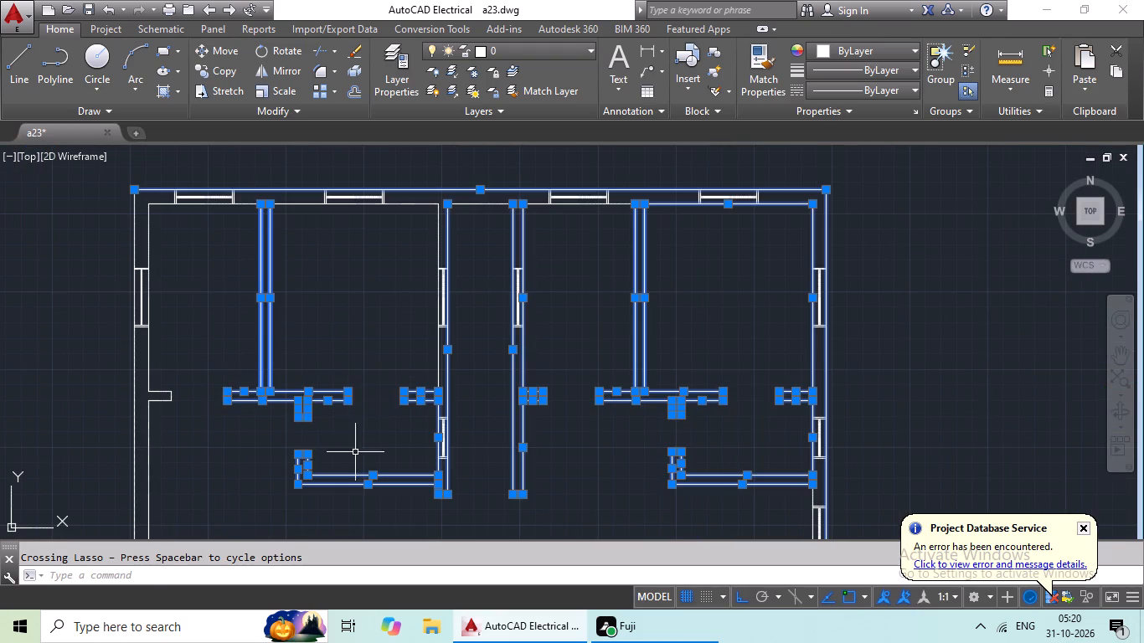
scroll(218, 407, "up", 3)
middle_click_drag(193, 372, 600, 373)
left_click_drag(527, 236, 27, 355)
scroll(348, 390, "down", 3)
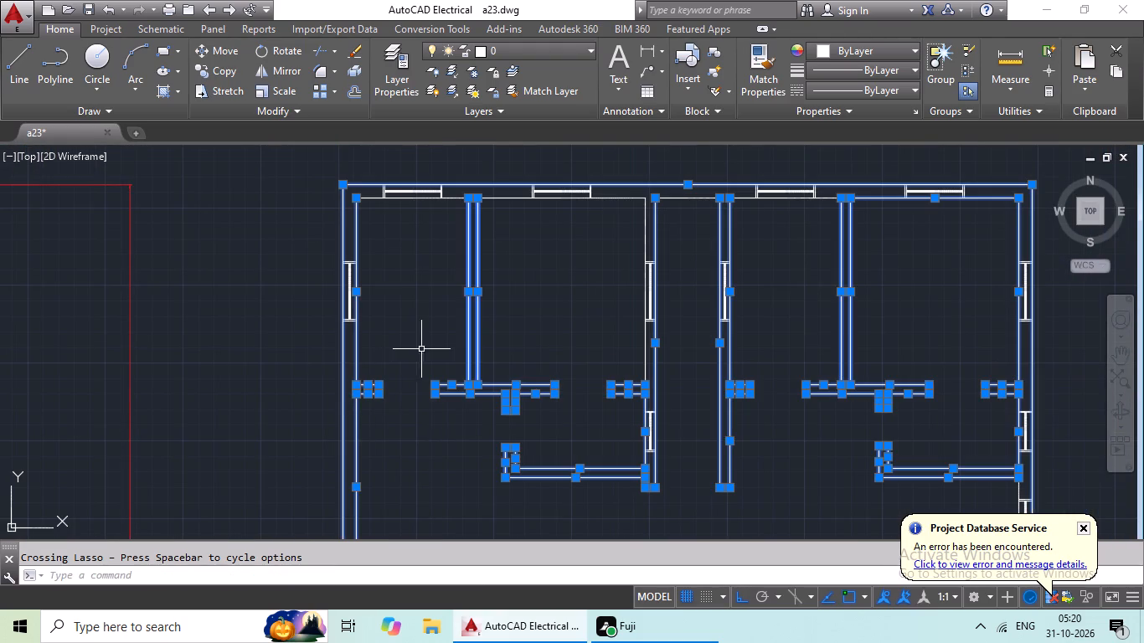
Add the inner top wall lines of the top-row left unit's bedroom and kitchen, plus the bedroom's corridor-side line, to the selection.
middle_click_drag(426, 347, 395, 495)
scroll(498, 332, "up", 3)
left_click_drag(453, 358, 430, 396)
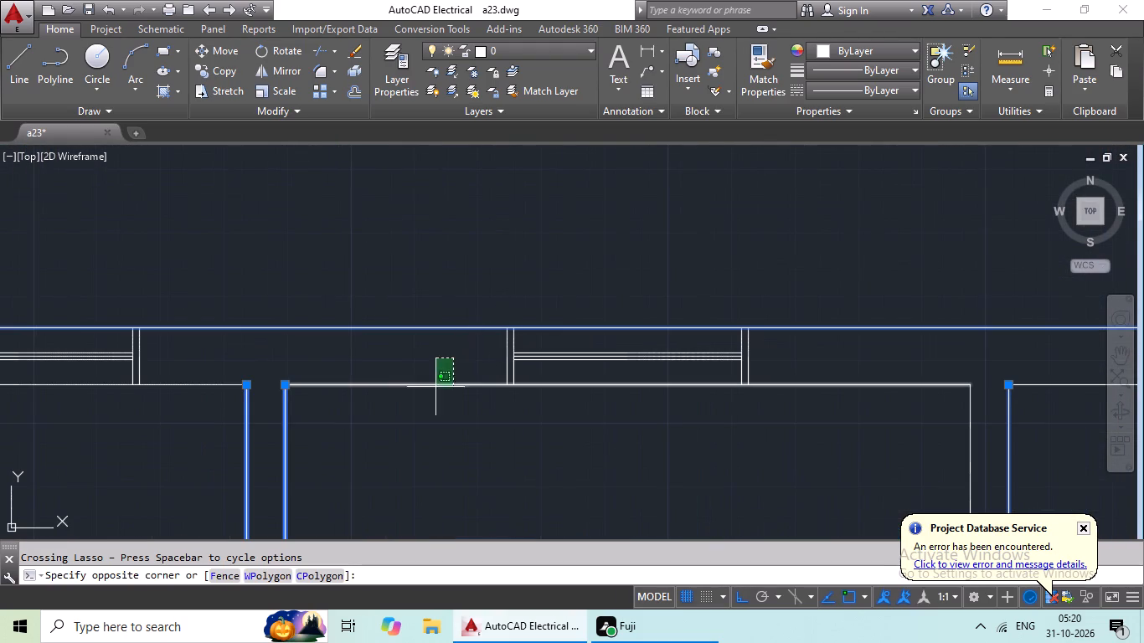
left_click_drag(430, 396, 403, 465)
left_click(404, 479)
middle_click_drag(481, 470, 912, 466)
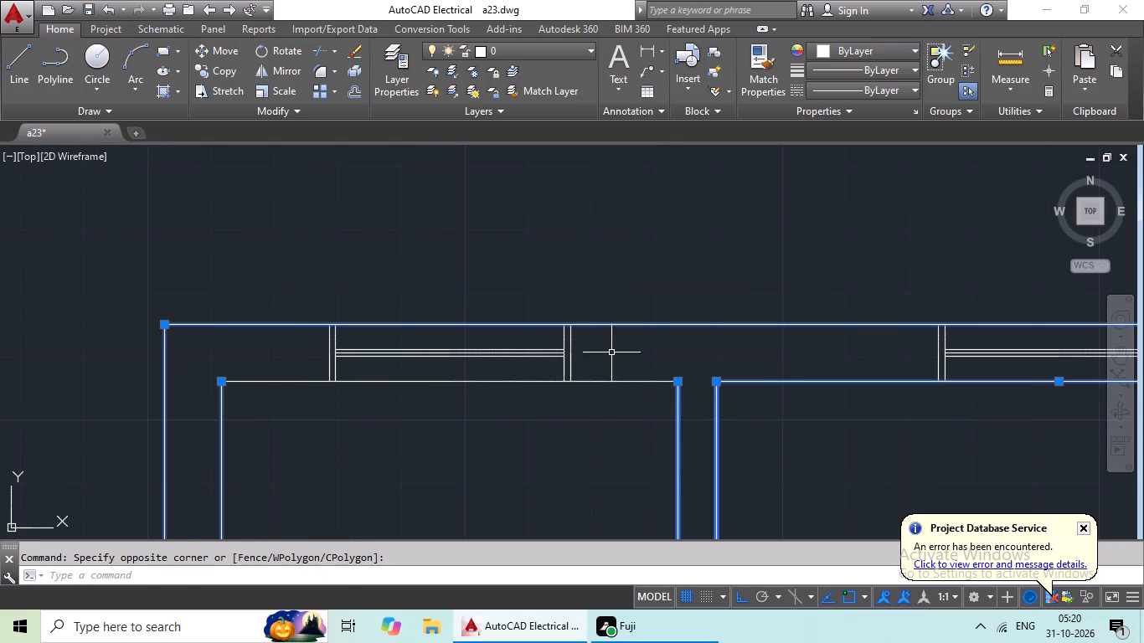
left_click_drag(614, 350, 580, 483)
scroll(624, 448, "down", 2)
middle_click_drag(628, 462, 278, 409)
middle_click_drag(518, 452, 502, 455)
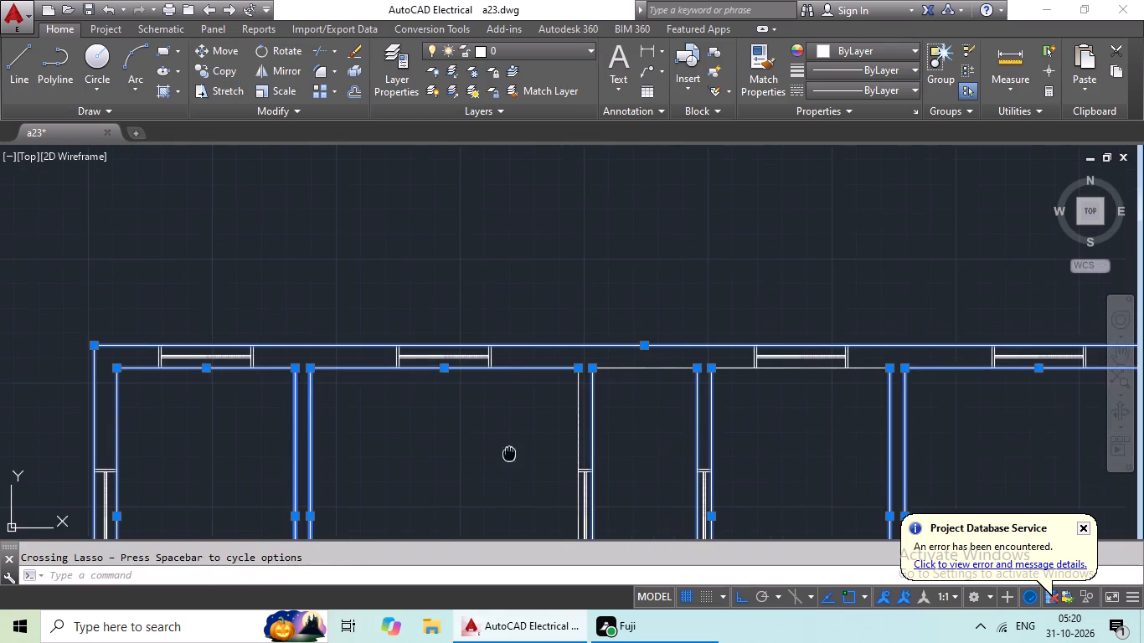
middle_click_drag(502, 455, 418, 475)
left_click_drag(544, 430, 410, 481)
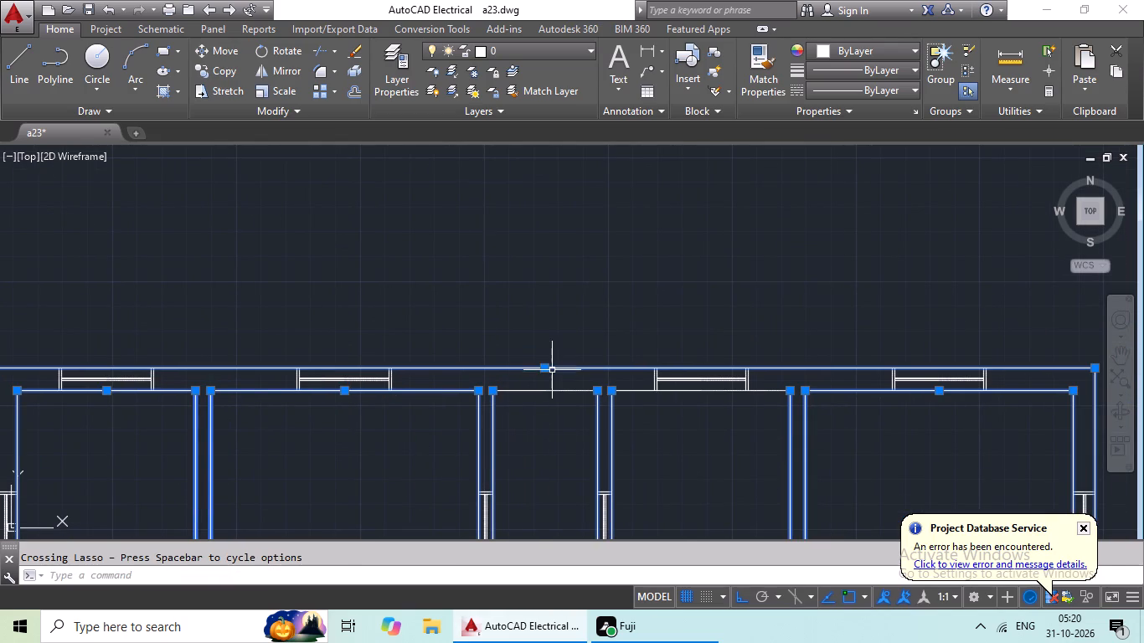
Add the corridor's top end line and the inner top wall line of the top-row right unit's kitchen to the selection.
scroll(551, 386, "up", 3)
left_click_drag(547, 389, 492, 497)
scroll(549, 459, "down", 2)
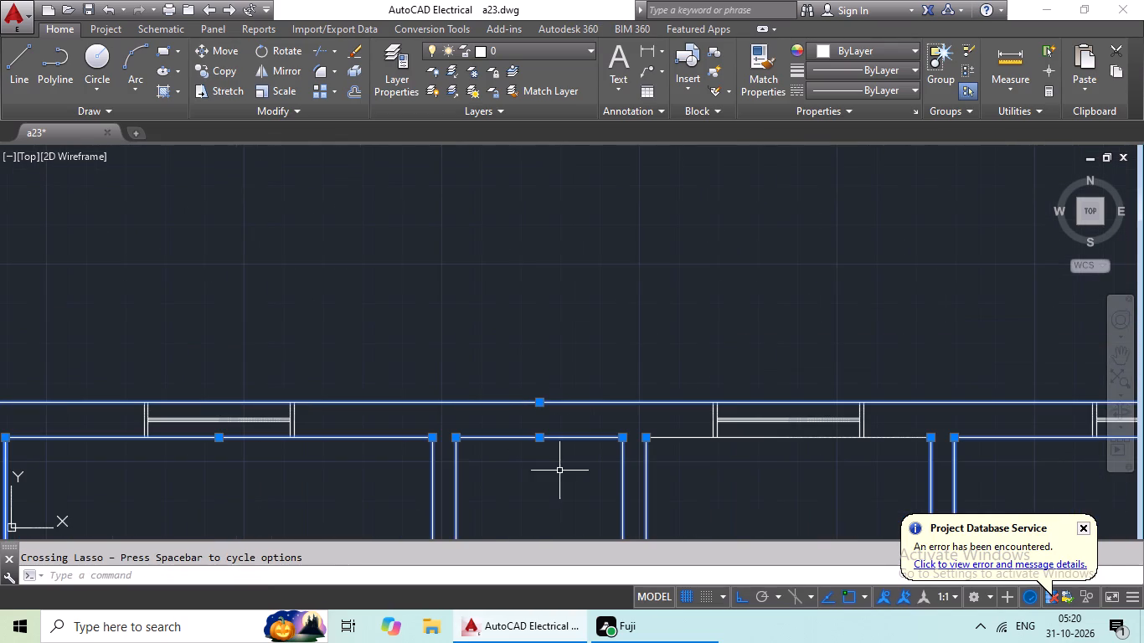
scroll(561, 477, "down", 2)
scroll(680, 460, "up", 4)
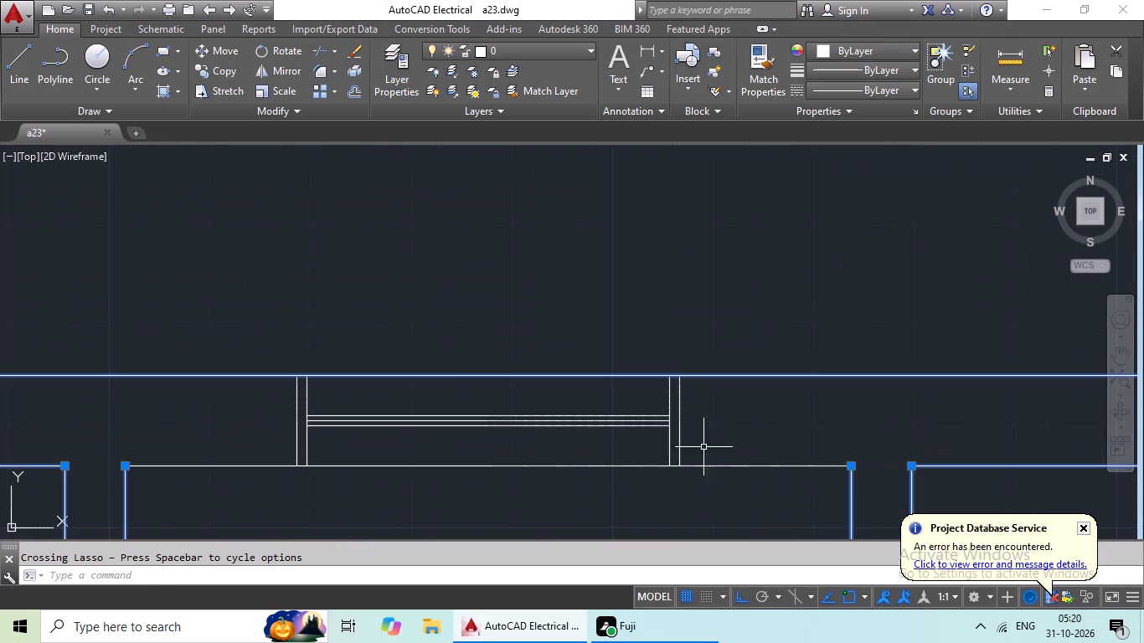
left_click_drag(728, 424, 690, 521)
left_click(696, 517)
scroll(718, 501, "down", 1)
middle_click_drag(716, 500, 426, 415)
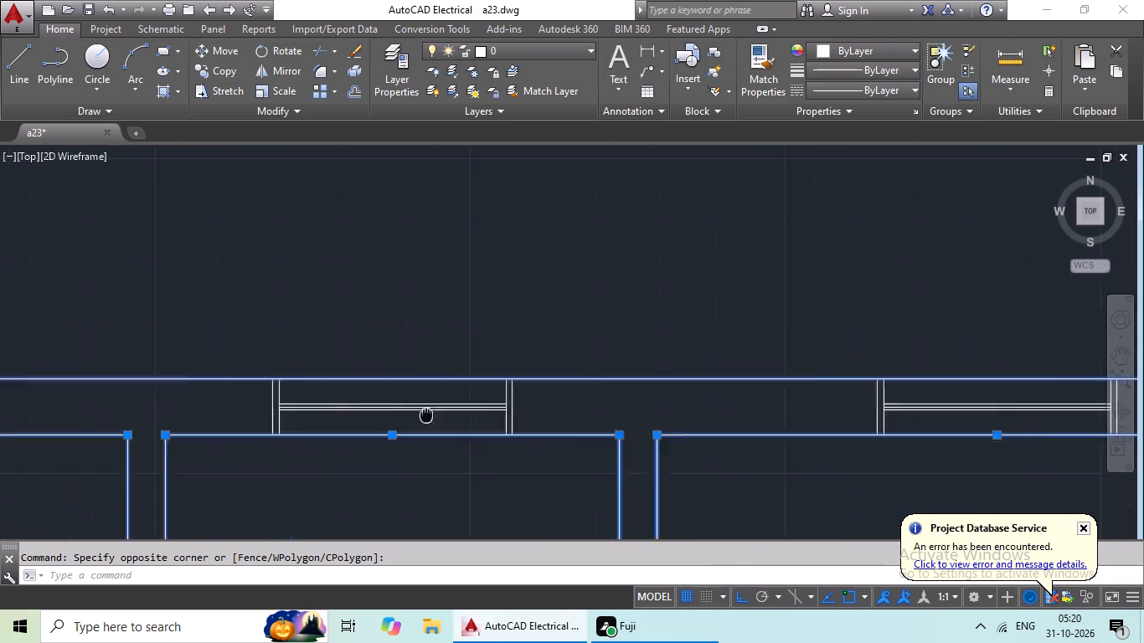
middle_click_drag(426, 415, 268, 351)
Add the second-row right unit's kitchen-bedroom partition lines and the T-shaped door wall pieces below it to the selection.
scroll(475, 405, "down", 2)
middle_click_drag(511, 430, 508, 260)
middle_click_drag(518, 364, 572, 230)
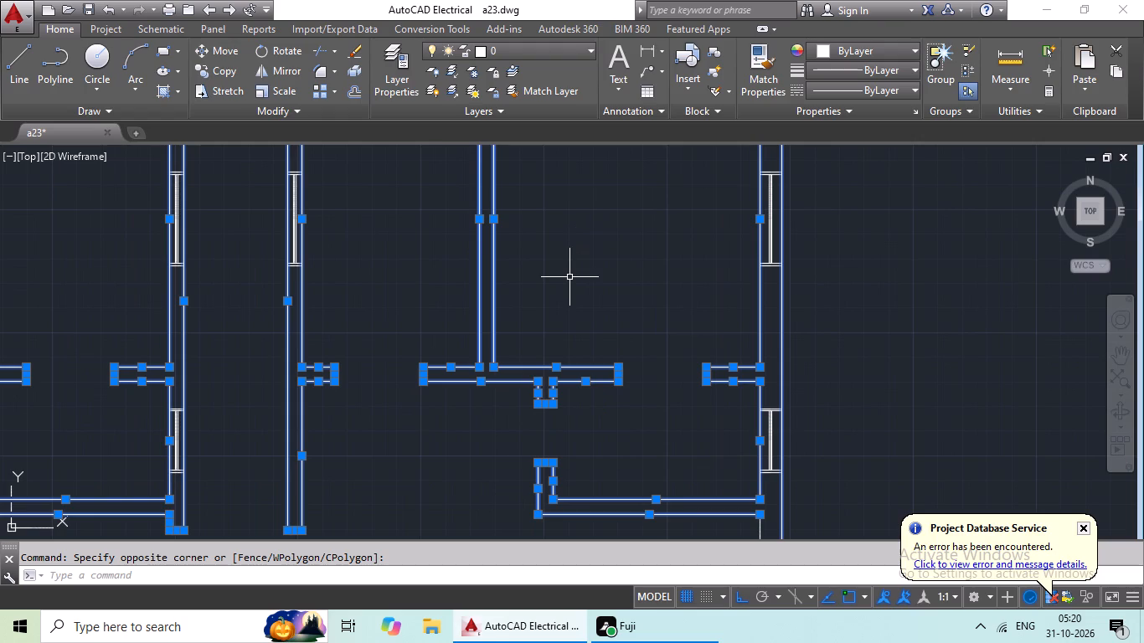
scroll(565, 281, "down", 2)
middle_click_drag(577, 316, 625, 202)
scroll(641, 263, "up", 2)
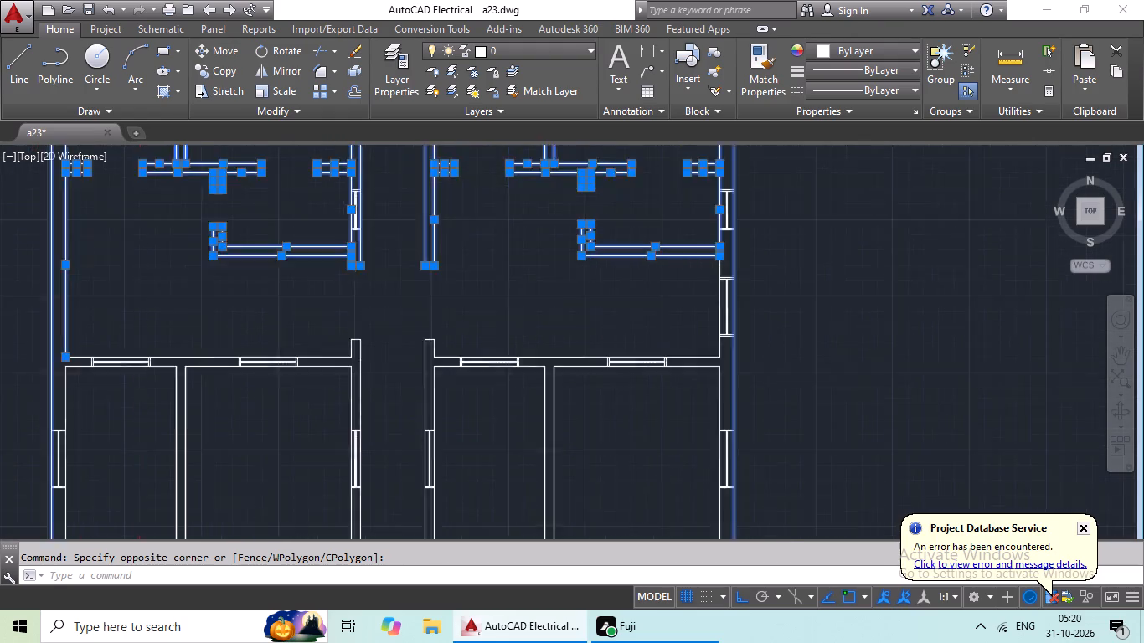
middle_click_drag(636, 292, 669, 249)
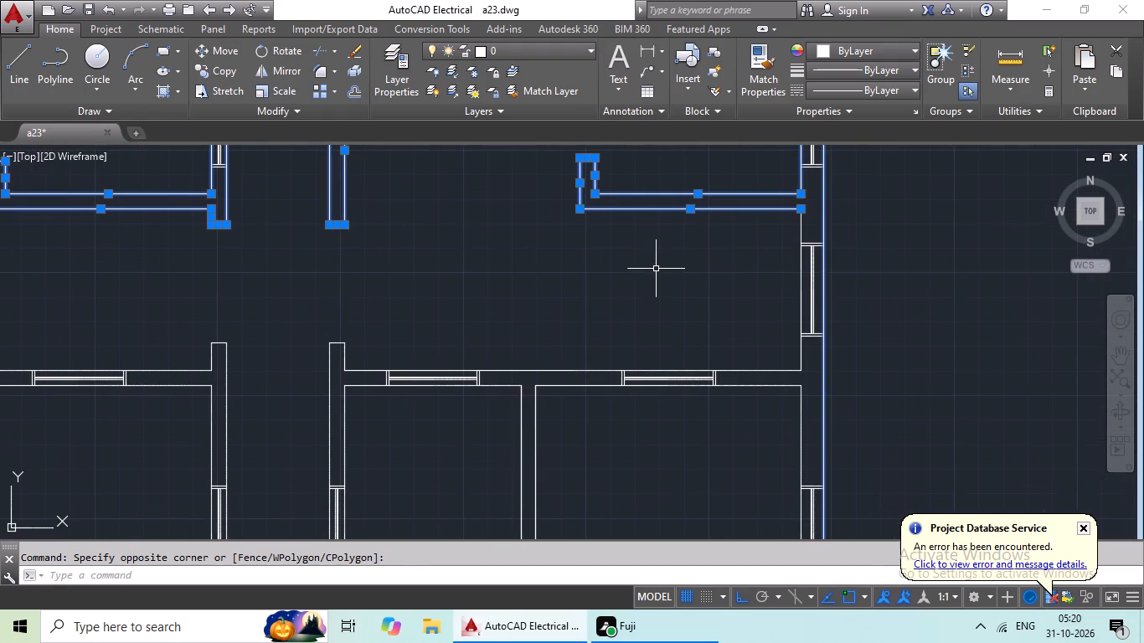
middle_click_drag(645, 276, 657, 179)
middle_click_drag(612, 347, 649, 259)
left_click_drag(660, 263, 529, 402)
middle_click_drag(676, 382, 557, 285)
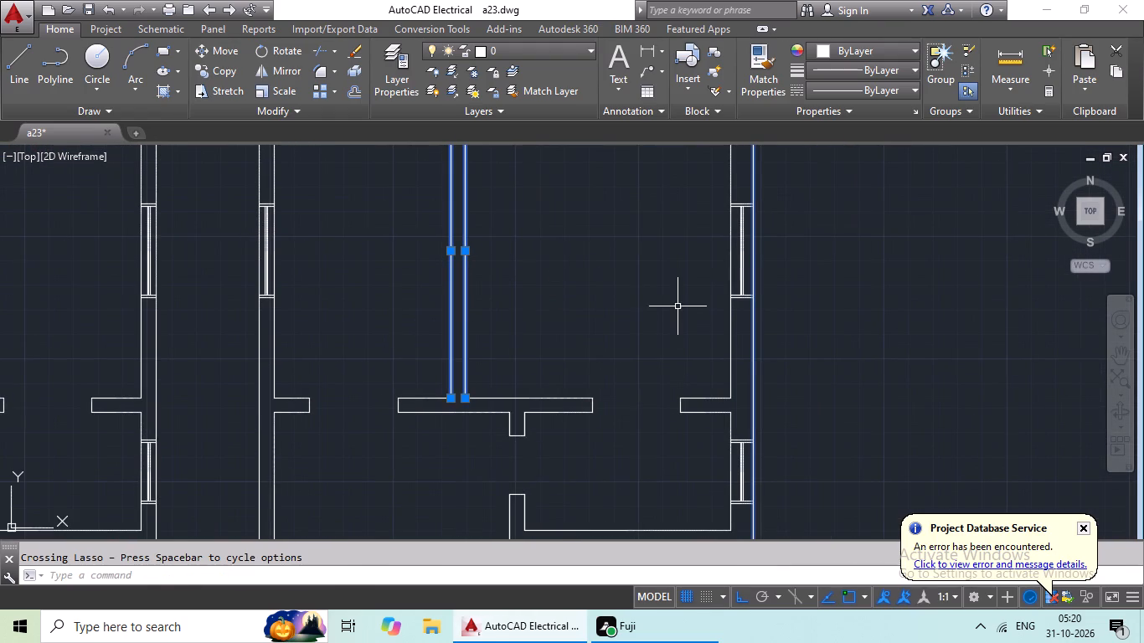
left_click_drag(672, 308, 322, 323)
Add the second-row corridor wall lines and the kitchen and bedroom door wall pieces adjoining them to the selection.
left_click_drag(387, 333, 121, 404)
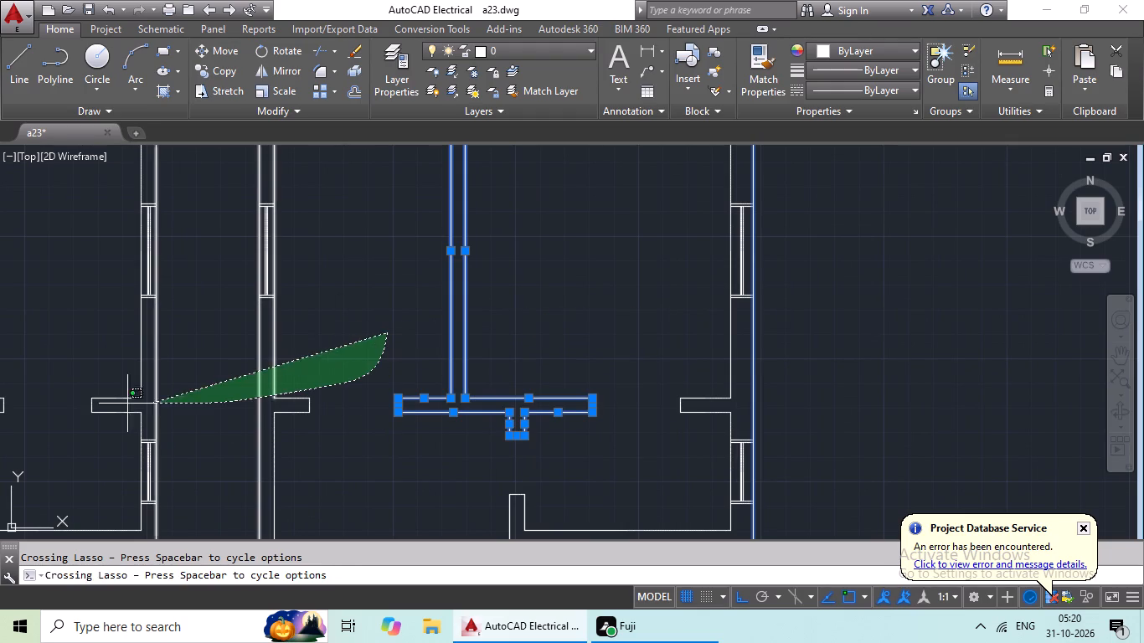
left_click_drag(121, 404, 21, 381)
middle_click_drag(104, 377, 279, 331)
left_click_drag(266, 329, 311, 349)
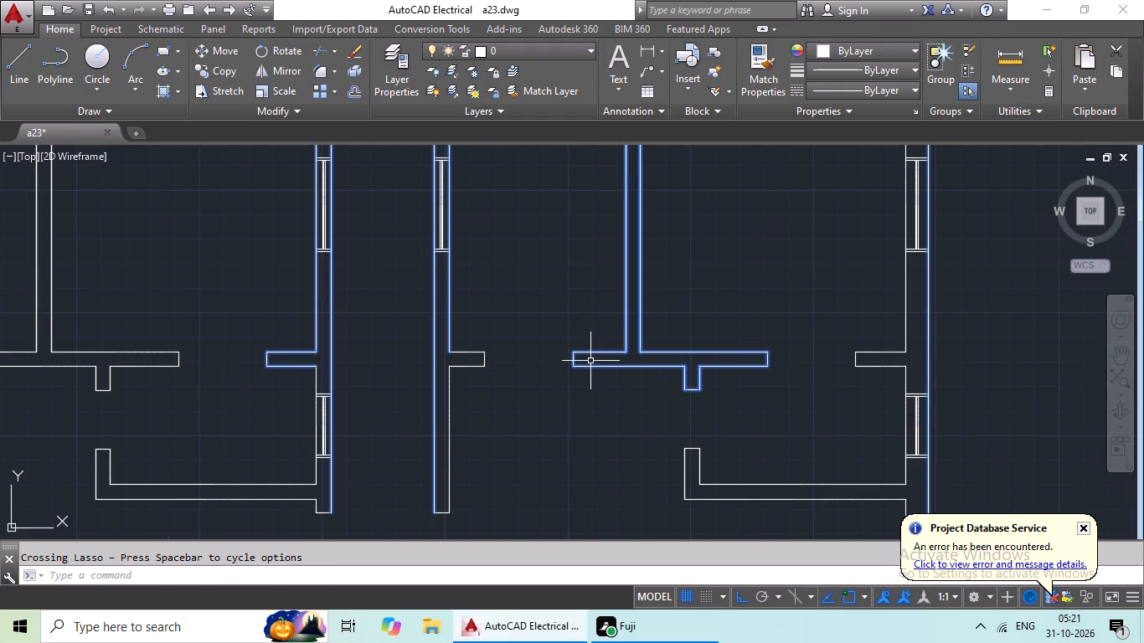
scroll(527, 349, "up", 2)
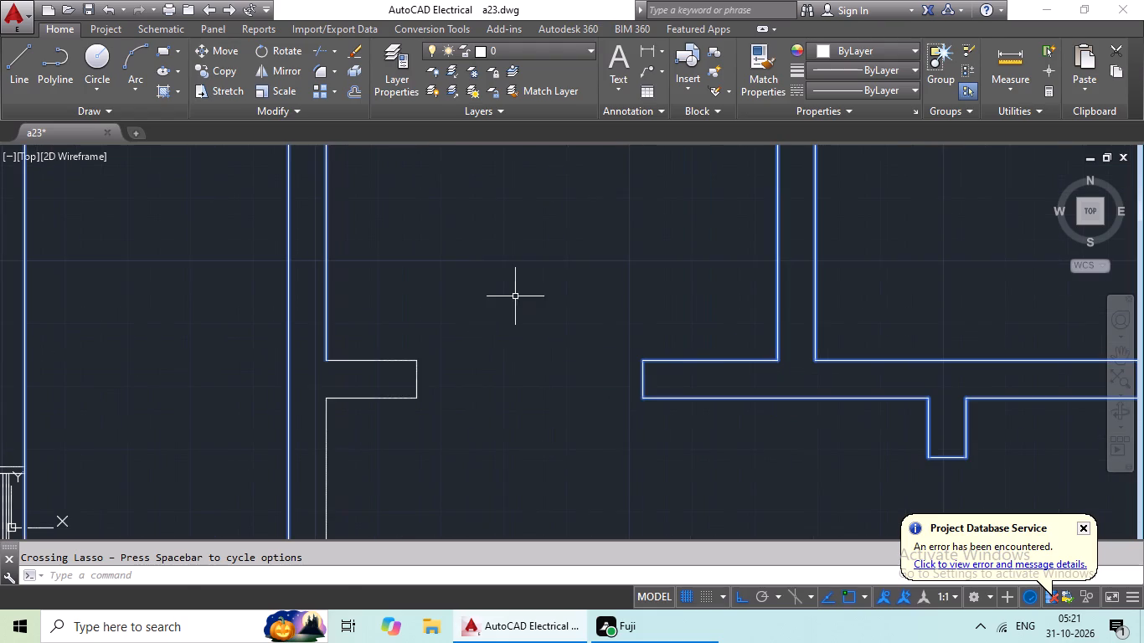
left_click_drag(515, 294, 240, 369)
middle_click_drag(440, 382, 512, 174)
middle_click_drag(461, 472, 490, 155)
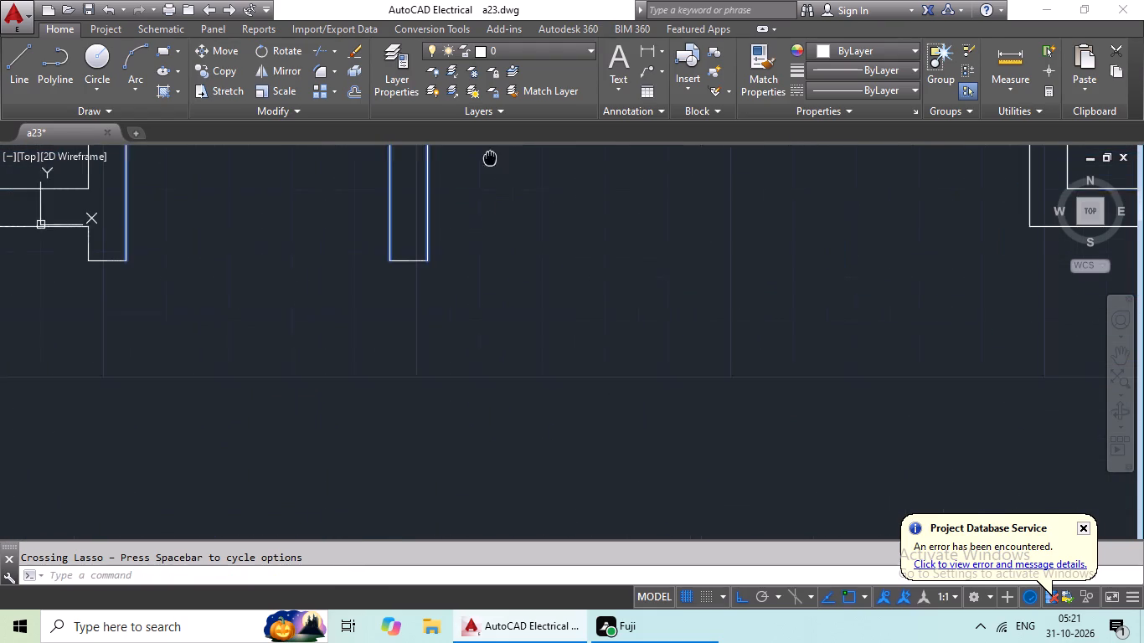
left_click_drag(496, 210, 311, 231)
scroll(551, 247, "down", 3)
Add the second-row right unit's toilet wall lines and the bedroom door wall piece at the outer wall to the selection.
middle_click_drag(566, 255, 488, 398)
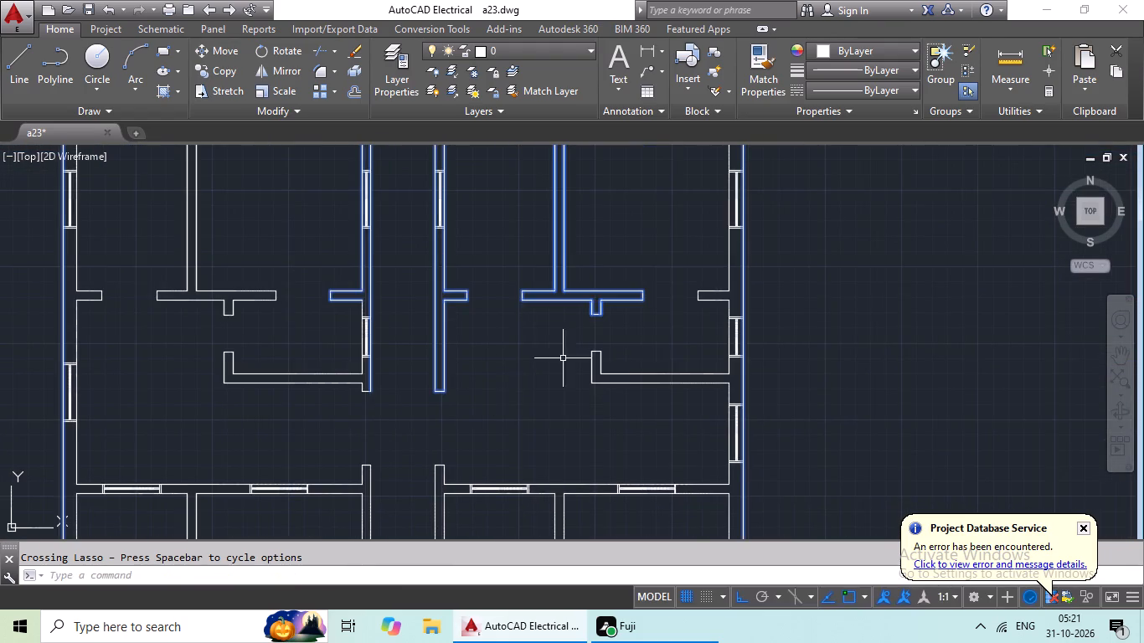
scroll(631, 348, "up", 1)
left_click_drag(640, 343, 608, 441)
middle_click_drag(644, 358, 525, 447)
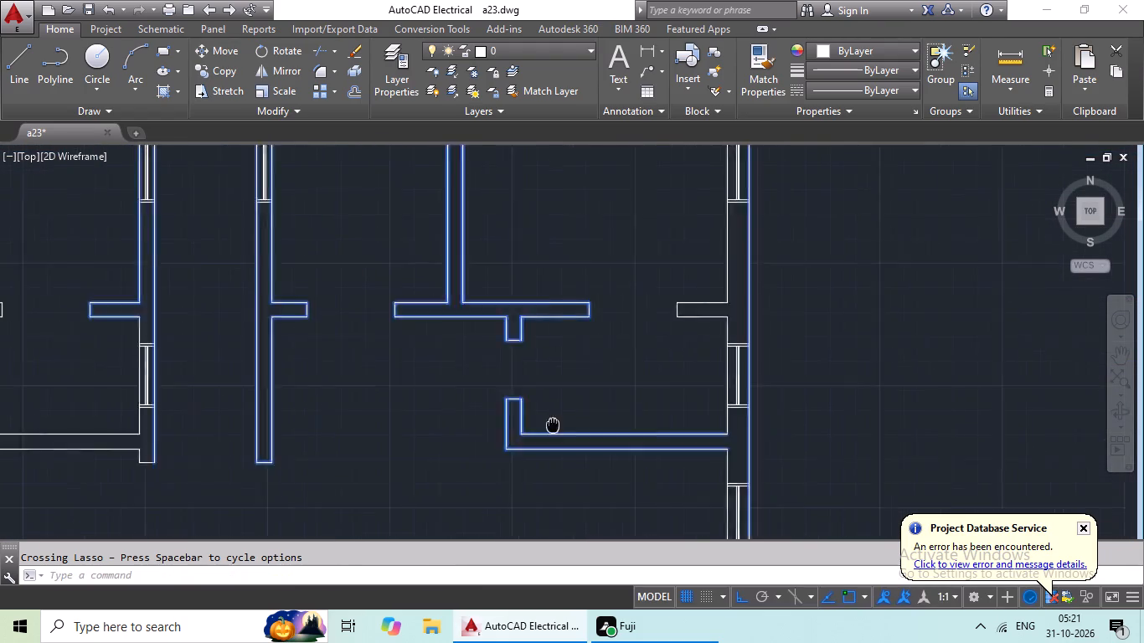
middle_click_drag(525, 447, 507, 466)
left_click_drag(628, 304, 626, 385)
Add the second-row right unit's inner outer-wall lines along the bedroom, toilet and hall to the selection, leaving the windows out.
left_click_drag(817, 281, 631, 325)
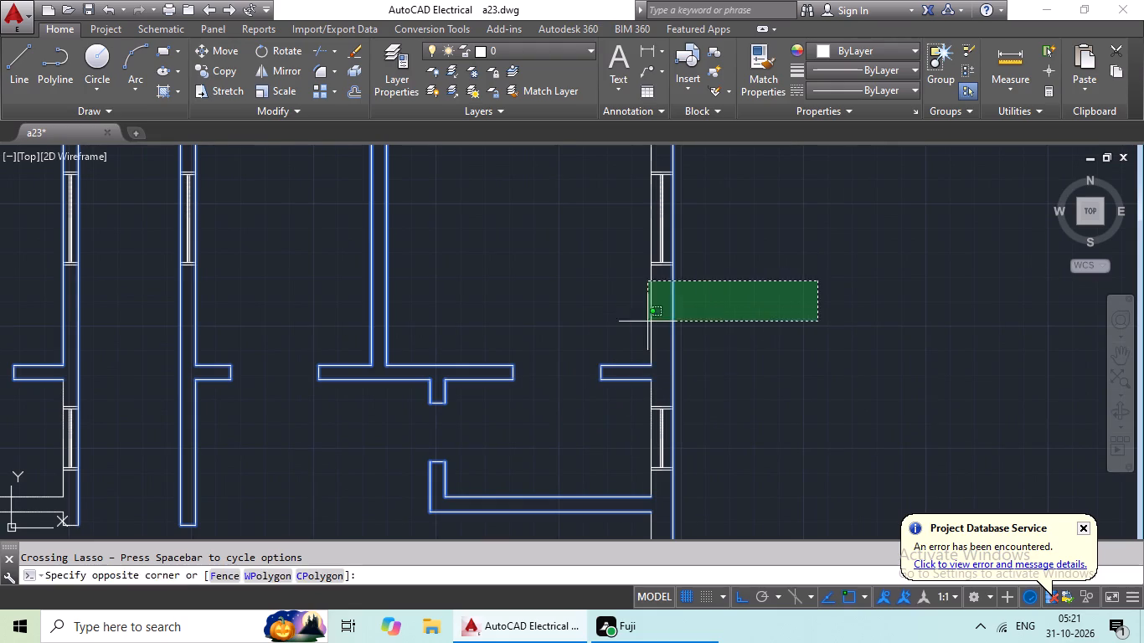
left_click_drag(631, 325, 573, 337)
scroll(595, 363, "down", 1)
middle_click_drag(590, 381, 559, 220)
scroll(614, 293, "up", 3)
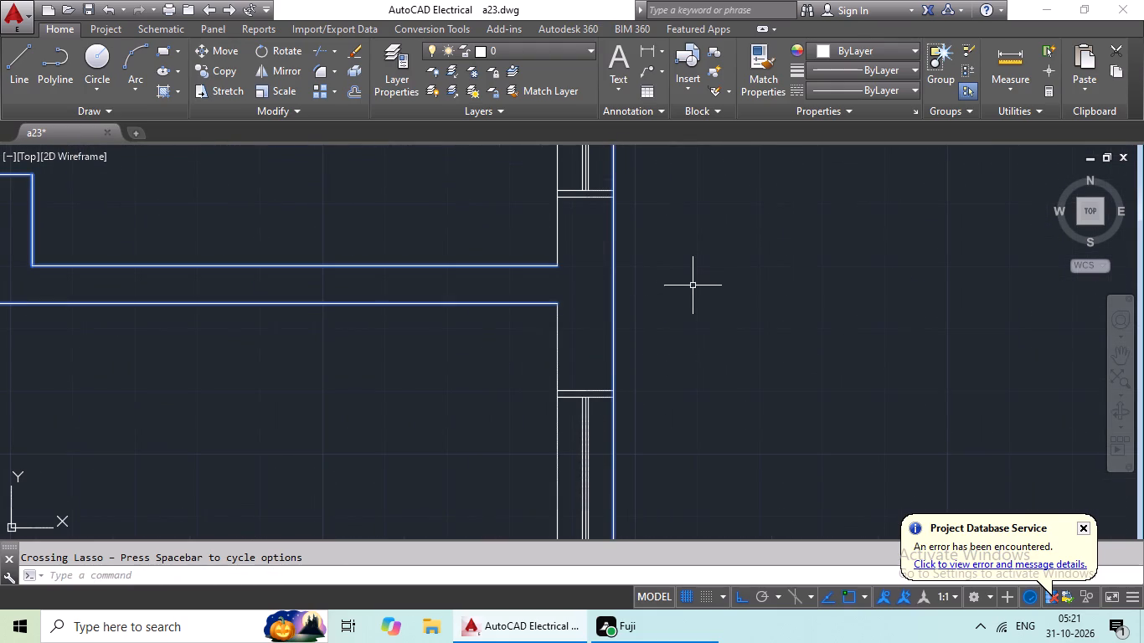
left_click_drag(681, 301, 465, 385)
middle_click_drag(543, 327, 502, 445)
left_click_drag(675, 340, 456, 368)
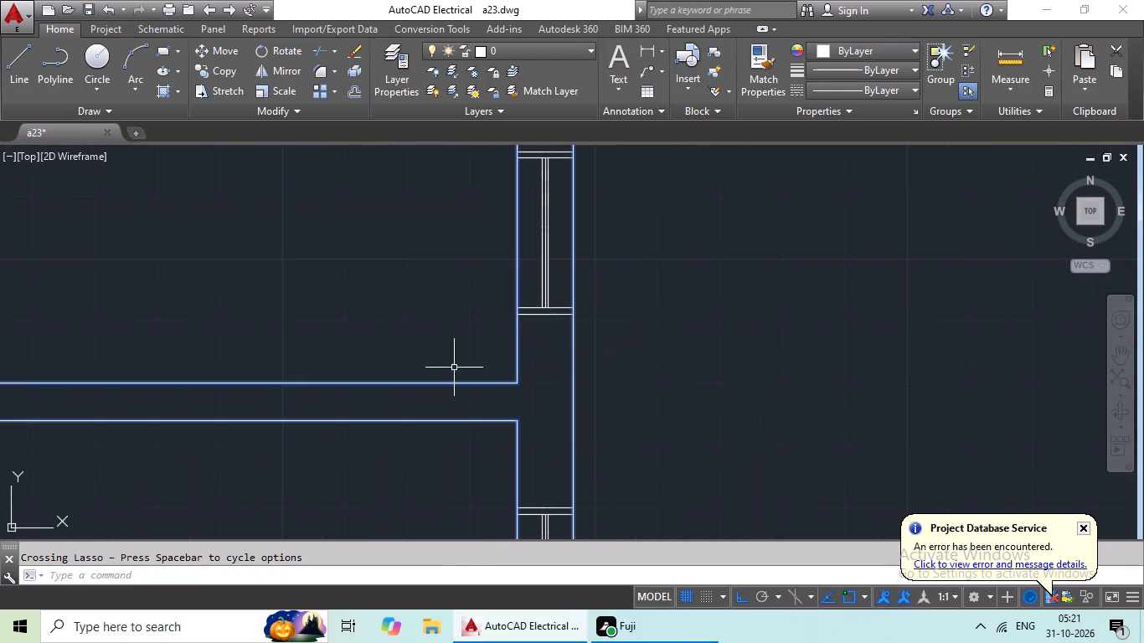
Add the cross wall lines below the second-row right unit and the third-row bedroom's outer-wall and partition lines to the selection.
scroll(525, 350, "down", 3)
middle_click_drag(436, 429, 466, 275)
scroll(535, 333, "up", 3)
left_click_drag(756, 322, 745, 331)
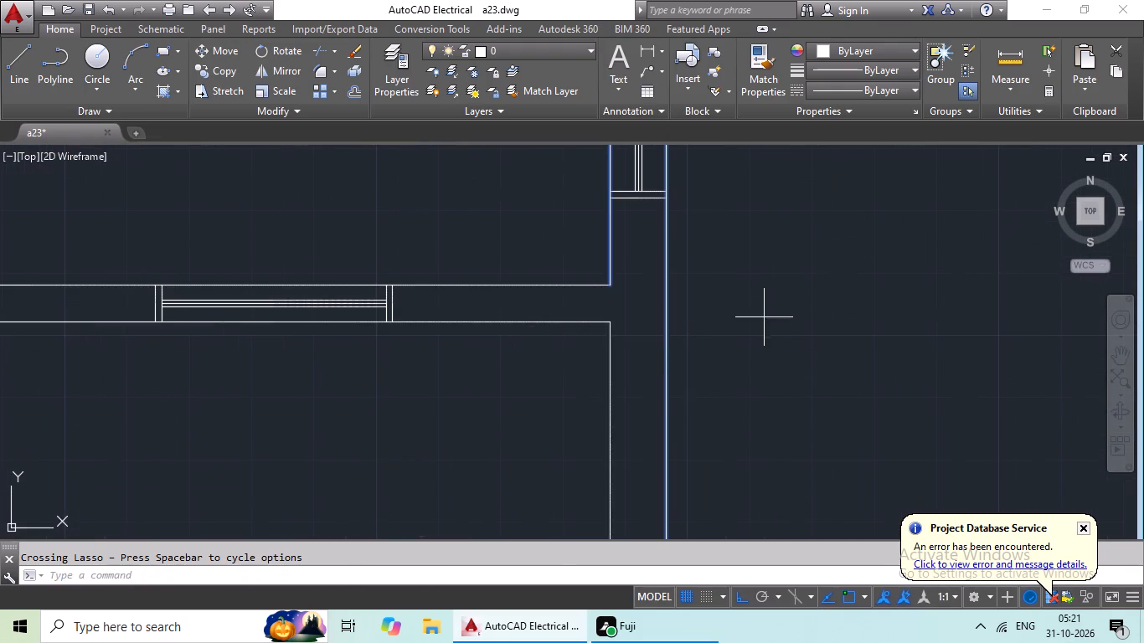
left_click_drag(745, 331, 541, 449)
left_click_drag(568, 230, 459, 464)
middle_click_drag(469, 467, 822, 402)
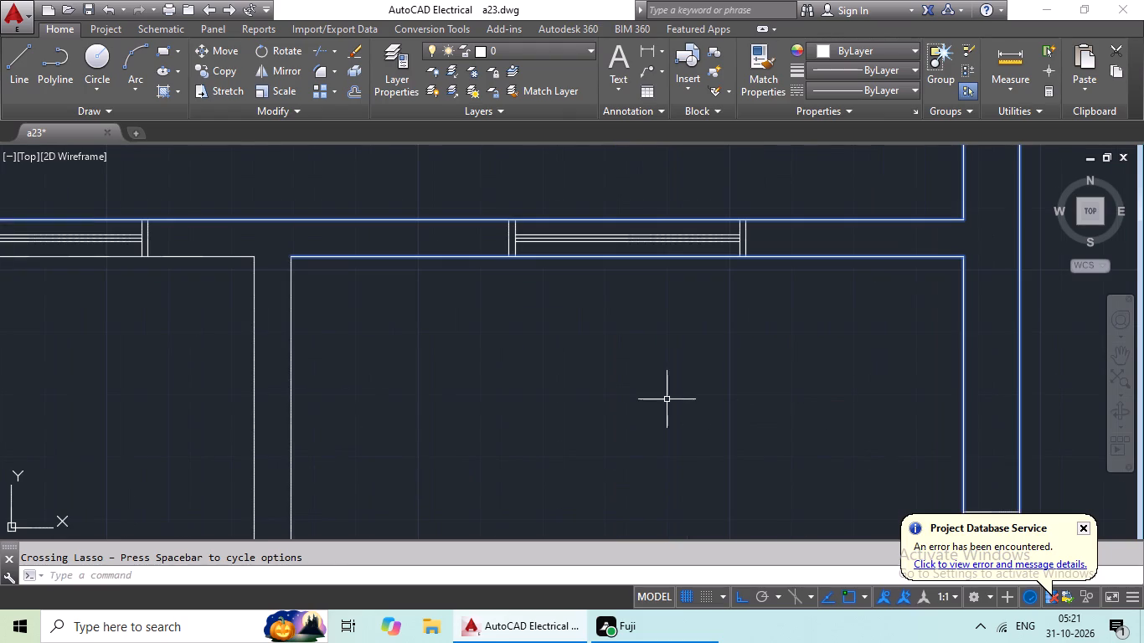
left_click_drag(612, 392, 166, 430)
middle_click_drag(344, 417, 459, 396)
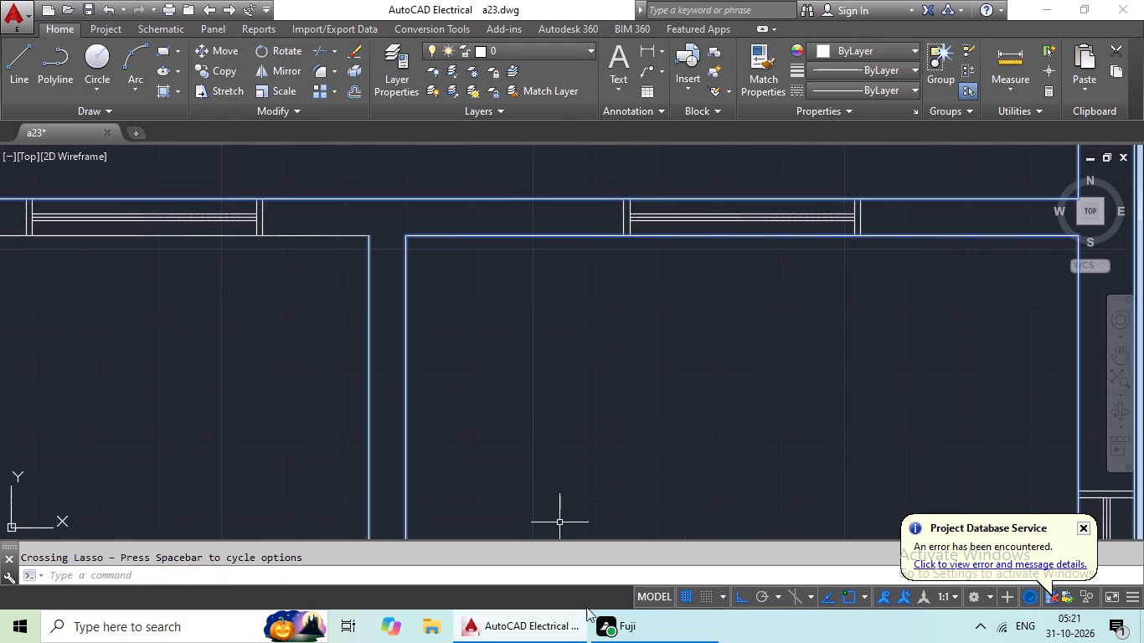
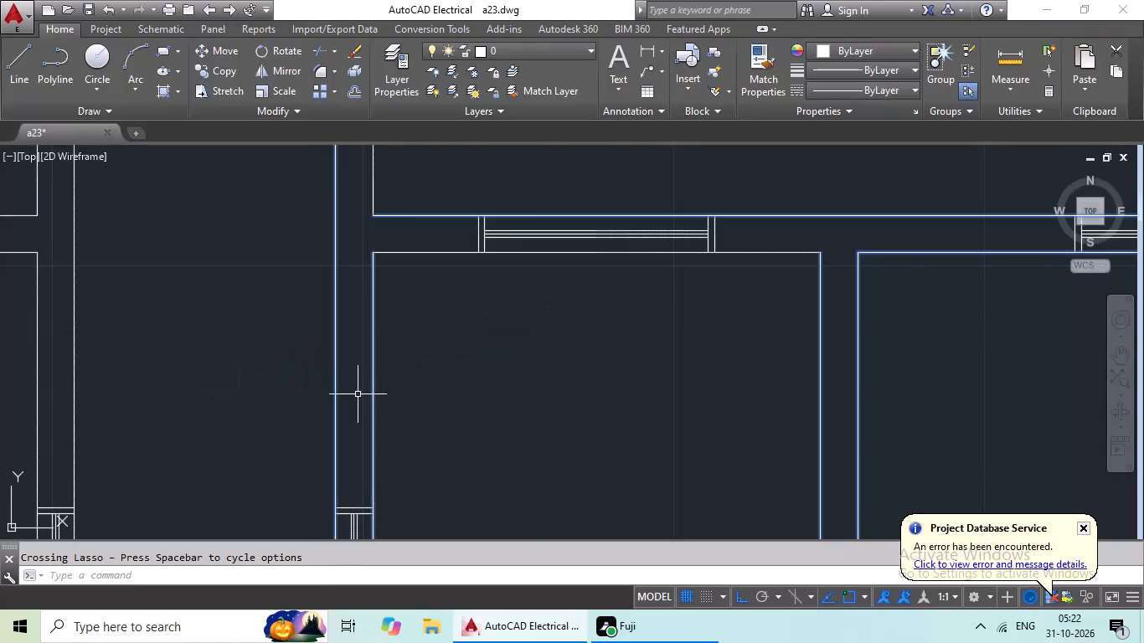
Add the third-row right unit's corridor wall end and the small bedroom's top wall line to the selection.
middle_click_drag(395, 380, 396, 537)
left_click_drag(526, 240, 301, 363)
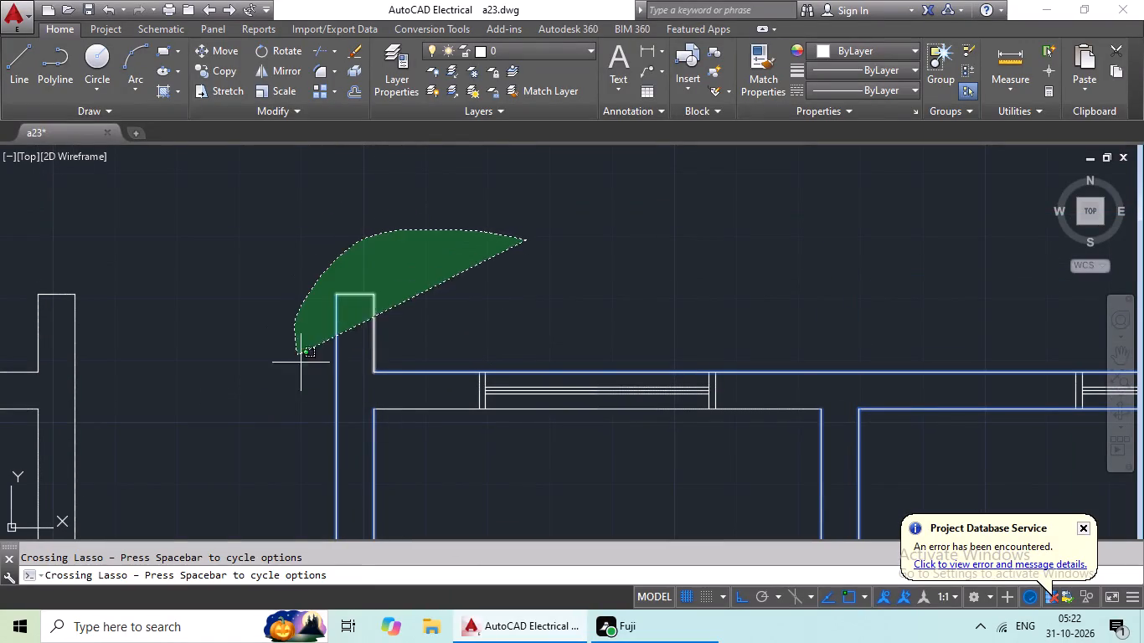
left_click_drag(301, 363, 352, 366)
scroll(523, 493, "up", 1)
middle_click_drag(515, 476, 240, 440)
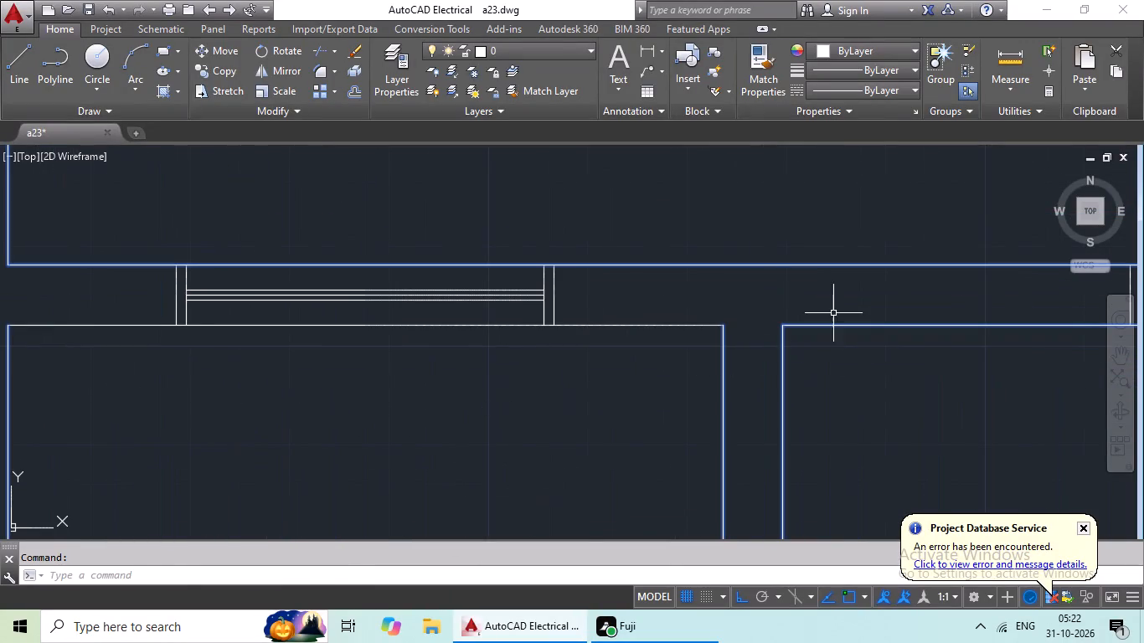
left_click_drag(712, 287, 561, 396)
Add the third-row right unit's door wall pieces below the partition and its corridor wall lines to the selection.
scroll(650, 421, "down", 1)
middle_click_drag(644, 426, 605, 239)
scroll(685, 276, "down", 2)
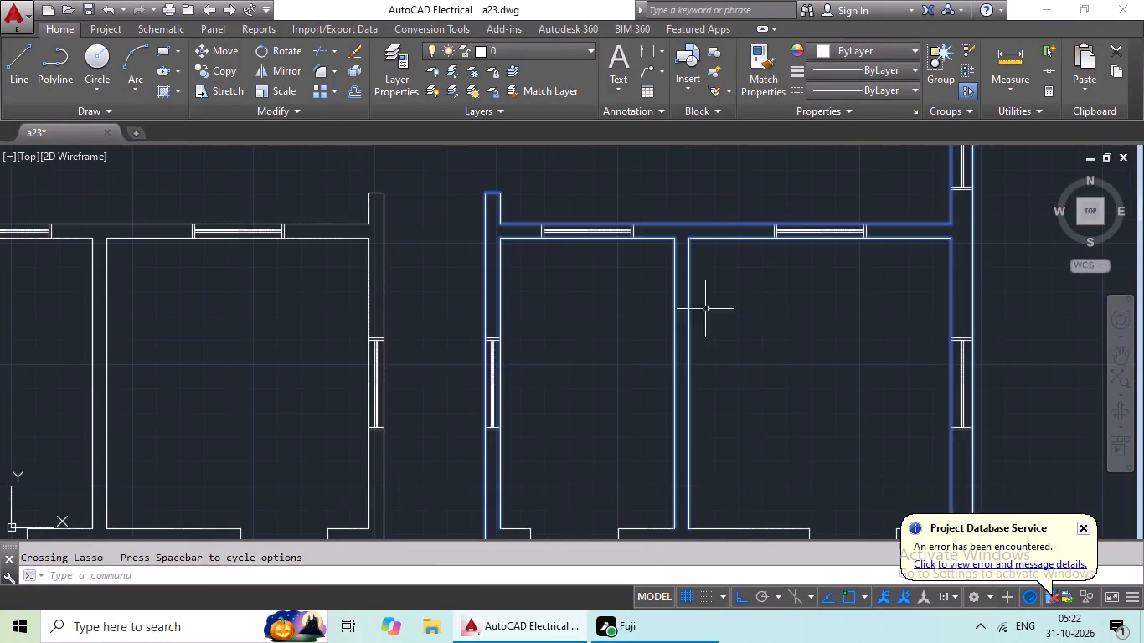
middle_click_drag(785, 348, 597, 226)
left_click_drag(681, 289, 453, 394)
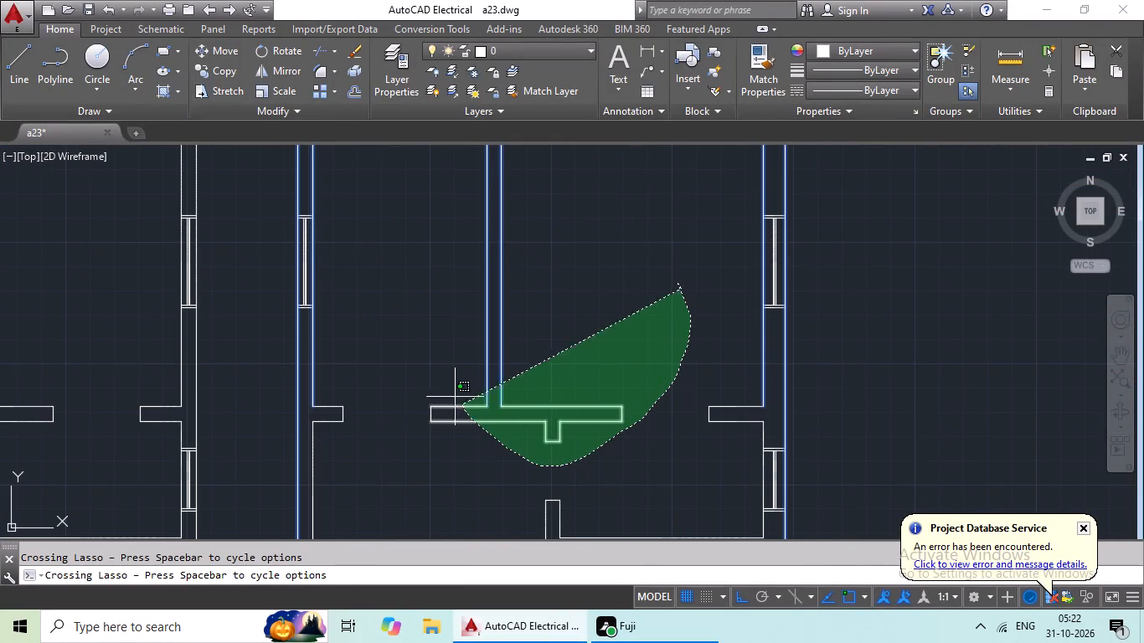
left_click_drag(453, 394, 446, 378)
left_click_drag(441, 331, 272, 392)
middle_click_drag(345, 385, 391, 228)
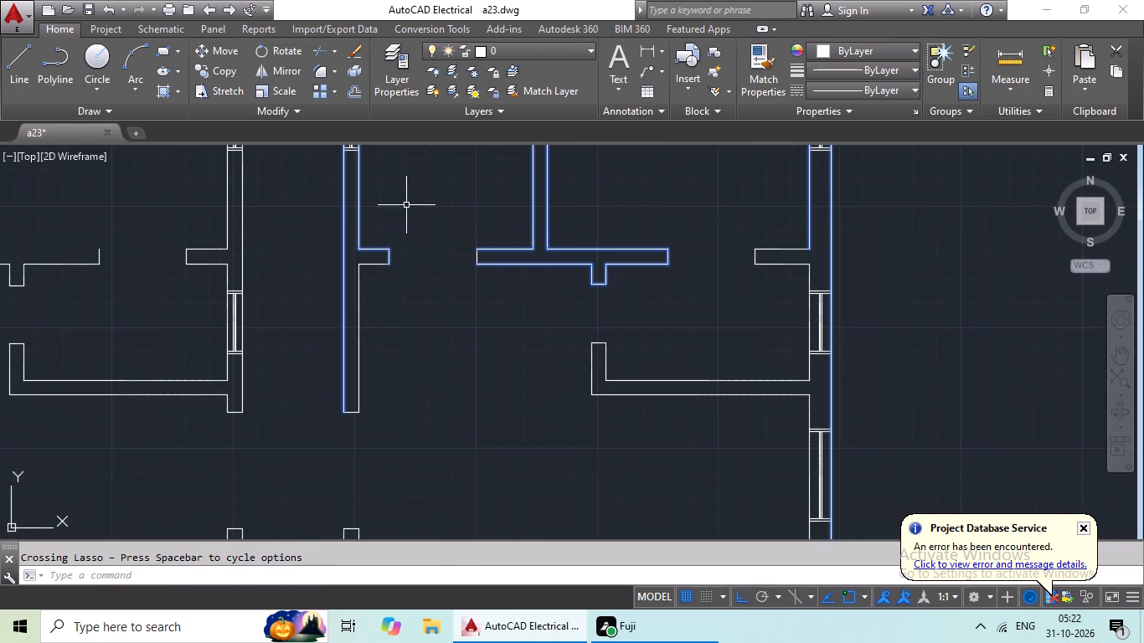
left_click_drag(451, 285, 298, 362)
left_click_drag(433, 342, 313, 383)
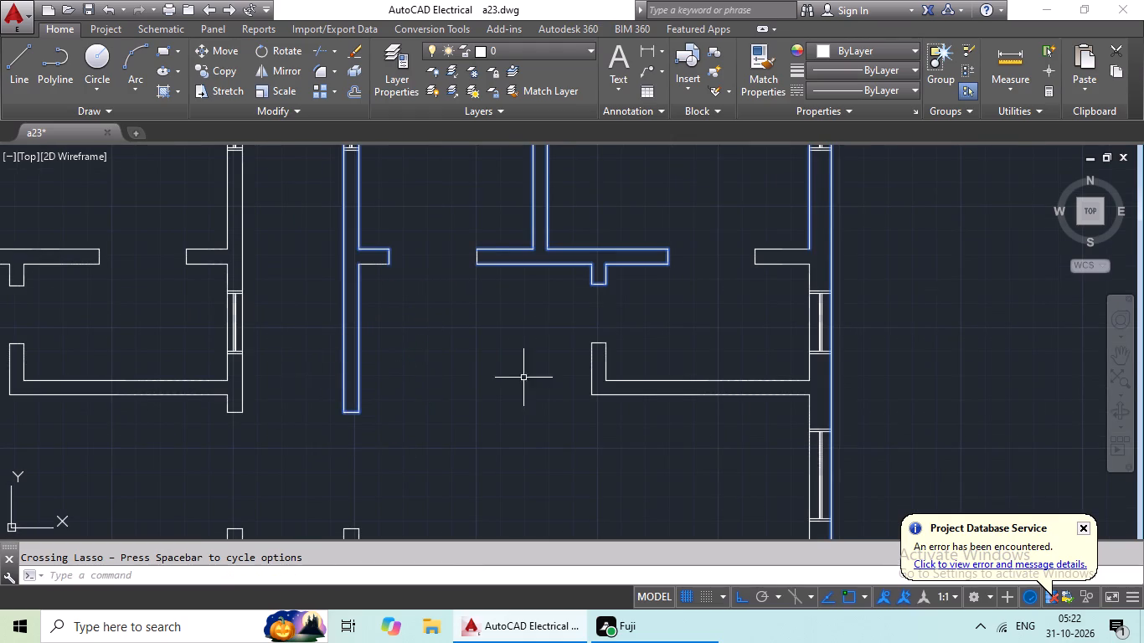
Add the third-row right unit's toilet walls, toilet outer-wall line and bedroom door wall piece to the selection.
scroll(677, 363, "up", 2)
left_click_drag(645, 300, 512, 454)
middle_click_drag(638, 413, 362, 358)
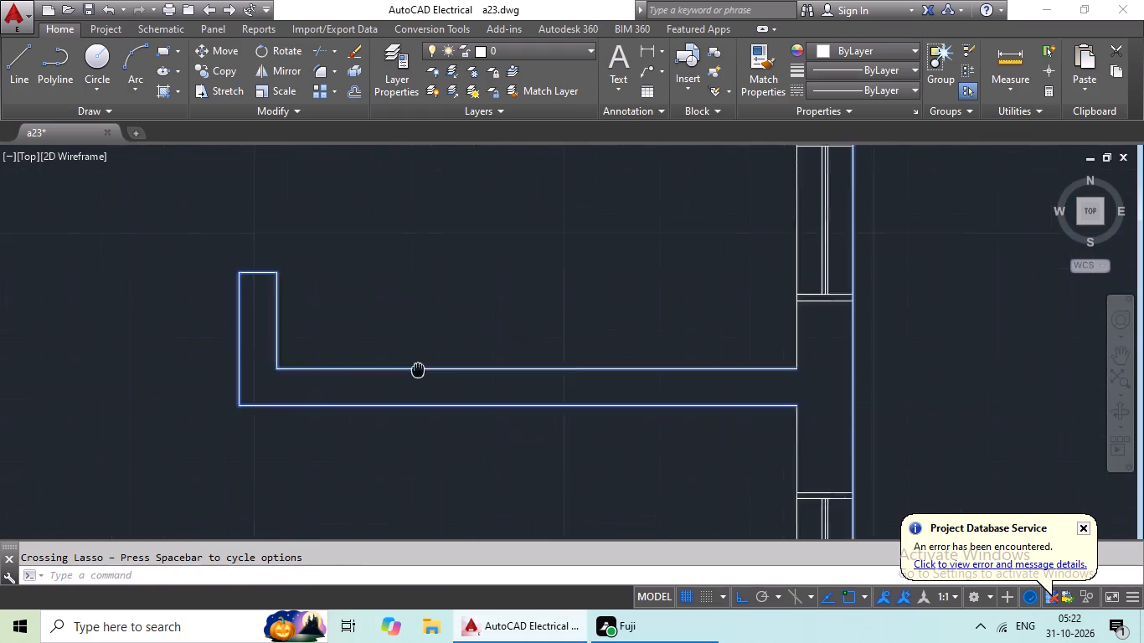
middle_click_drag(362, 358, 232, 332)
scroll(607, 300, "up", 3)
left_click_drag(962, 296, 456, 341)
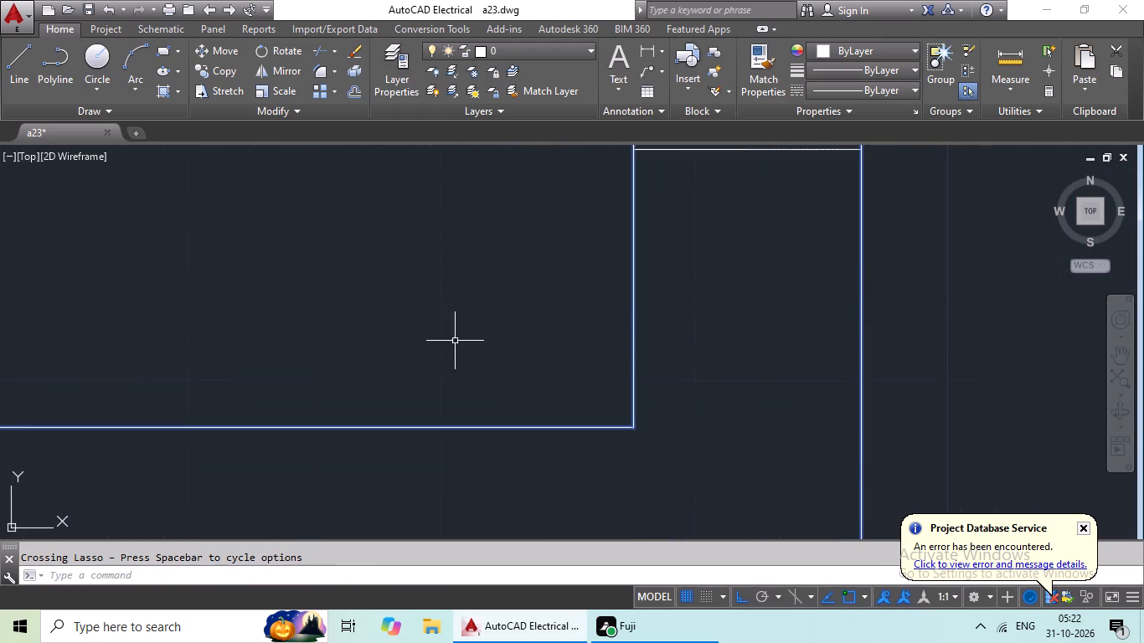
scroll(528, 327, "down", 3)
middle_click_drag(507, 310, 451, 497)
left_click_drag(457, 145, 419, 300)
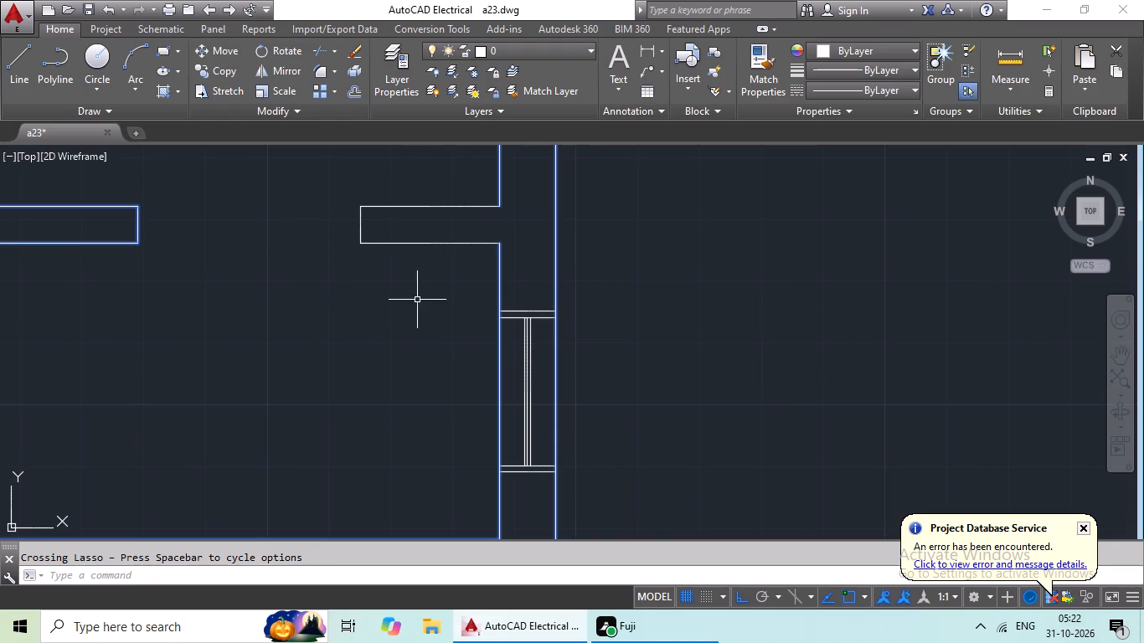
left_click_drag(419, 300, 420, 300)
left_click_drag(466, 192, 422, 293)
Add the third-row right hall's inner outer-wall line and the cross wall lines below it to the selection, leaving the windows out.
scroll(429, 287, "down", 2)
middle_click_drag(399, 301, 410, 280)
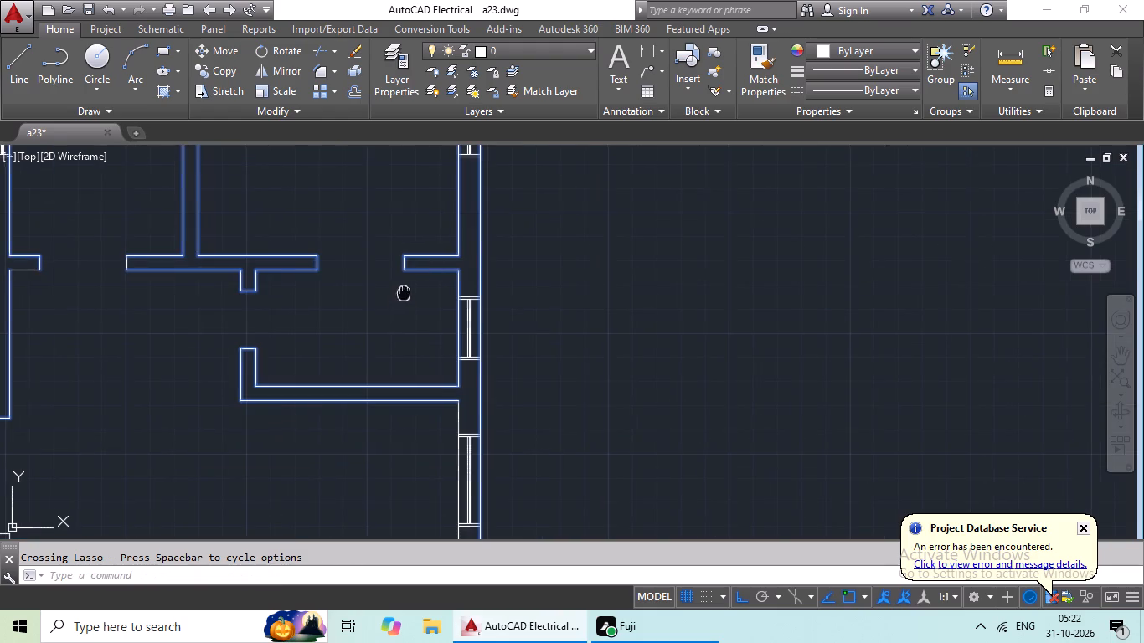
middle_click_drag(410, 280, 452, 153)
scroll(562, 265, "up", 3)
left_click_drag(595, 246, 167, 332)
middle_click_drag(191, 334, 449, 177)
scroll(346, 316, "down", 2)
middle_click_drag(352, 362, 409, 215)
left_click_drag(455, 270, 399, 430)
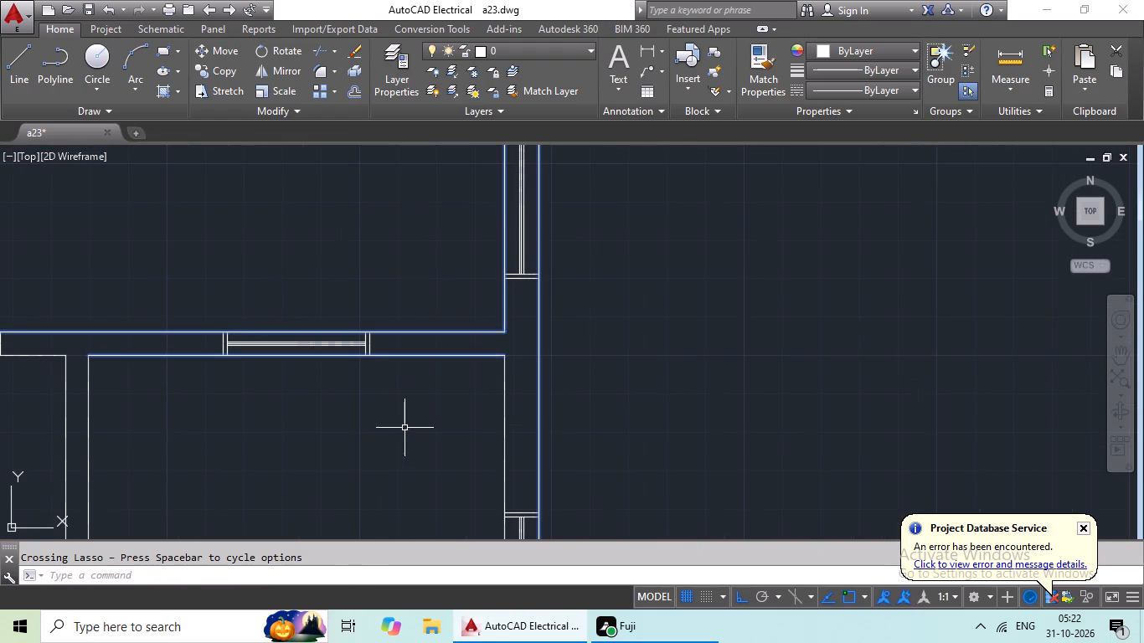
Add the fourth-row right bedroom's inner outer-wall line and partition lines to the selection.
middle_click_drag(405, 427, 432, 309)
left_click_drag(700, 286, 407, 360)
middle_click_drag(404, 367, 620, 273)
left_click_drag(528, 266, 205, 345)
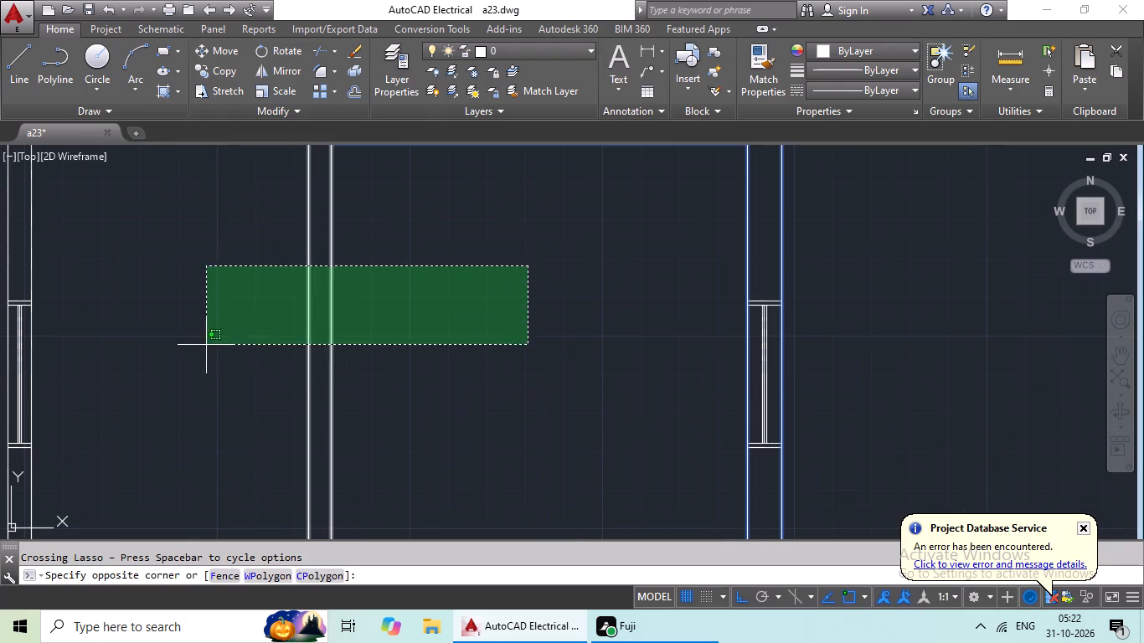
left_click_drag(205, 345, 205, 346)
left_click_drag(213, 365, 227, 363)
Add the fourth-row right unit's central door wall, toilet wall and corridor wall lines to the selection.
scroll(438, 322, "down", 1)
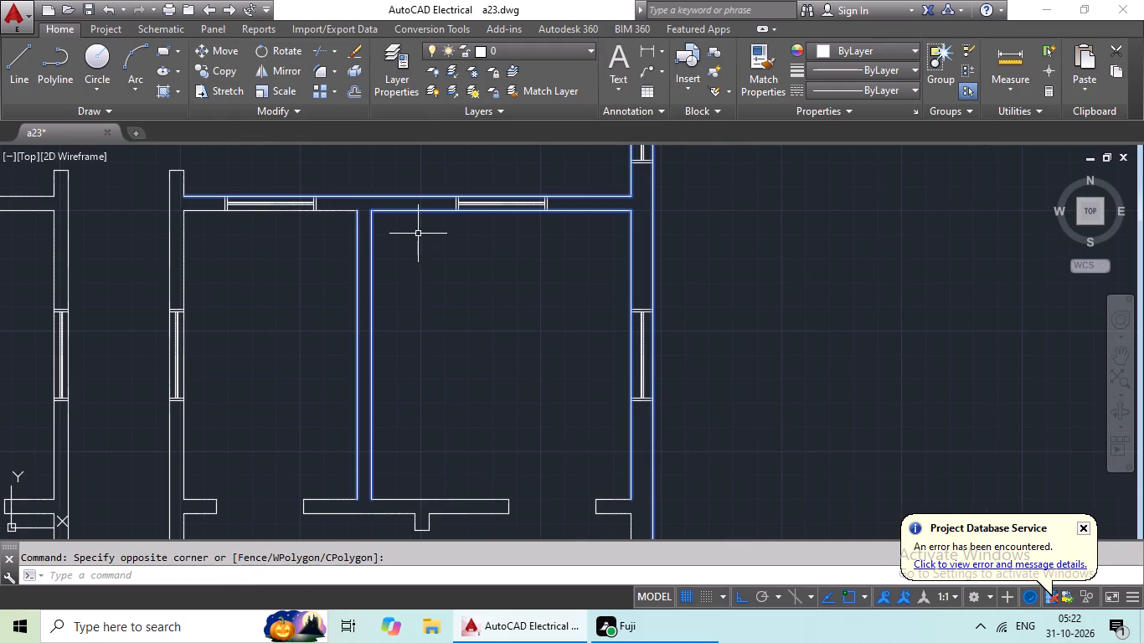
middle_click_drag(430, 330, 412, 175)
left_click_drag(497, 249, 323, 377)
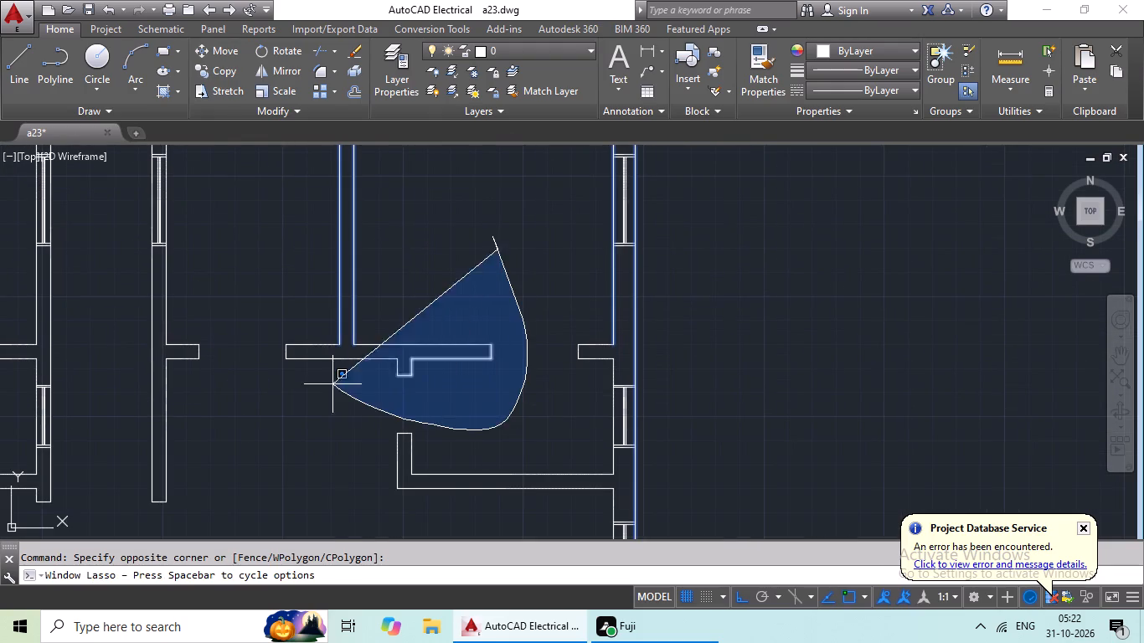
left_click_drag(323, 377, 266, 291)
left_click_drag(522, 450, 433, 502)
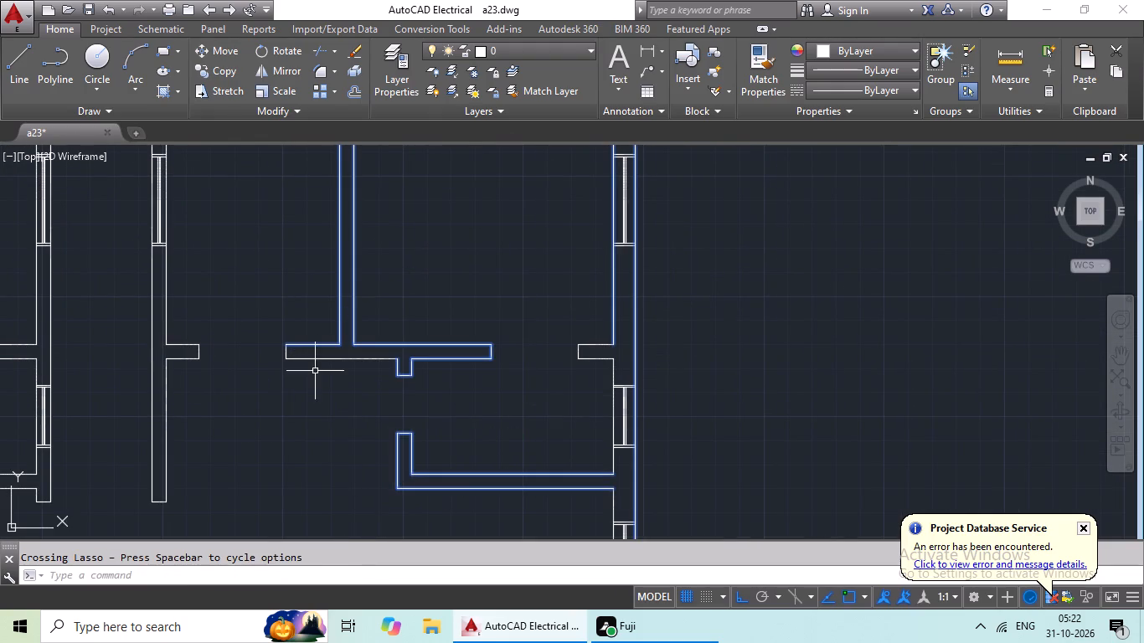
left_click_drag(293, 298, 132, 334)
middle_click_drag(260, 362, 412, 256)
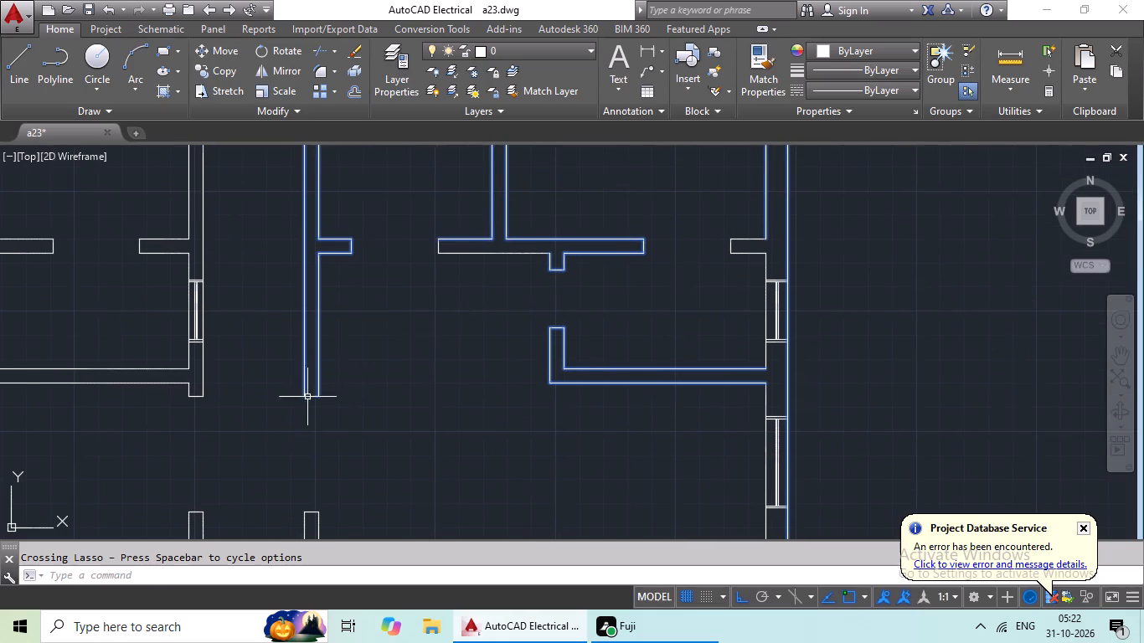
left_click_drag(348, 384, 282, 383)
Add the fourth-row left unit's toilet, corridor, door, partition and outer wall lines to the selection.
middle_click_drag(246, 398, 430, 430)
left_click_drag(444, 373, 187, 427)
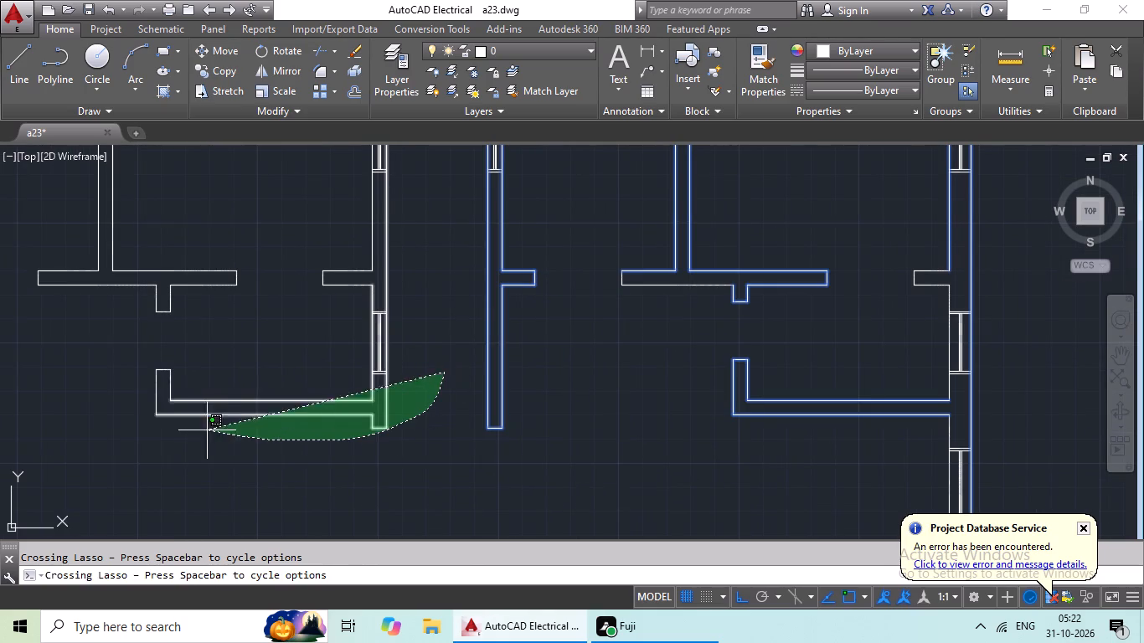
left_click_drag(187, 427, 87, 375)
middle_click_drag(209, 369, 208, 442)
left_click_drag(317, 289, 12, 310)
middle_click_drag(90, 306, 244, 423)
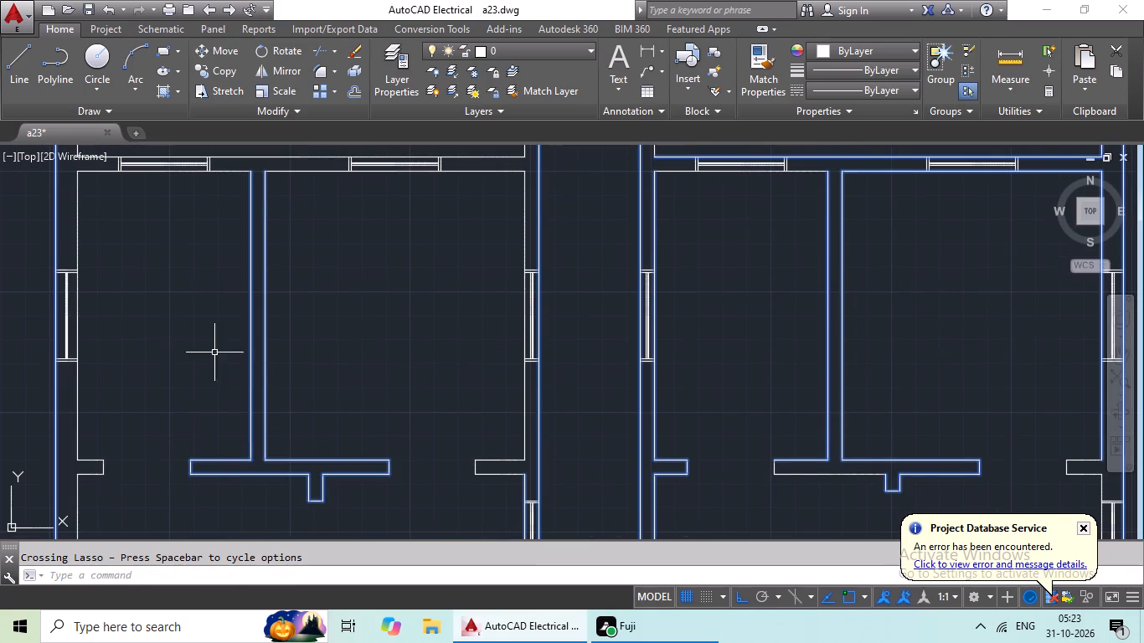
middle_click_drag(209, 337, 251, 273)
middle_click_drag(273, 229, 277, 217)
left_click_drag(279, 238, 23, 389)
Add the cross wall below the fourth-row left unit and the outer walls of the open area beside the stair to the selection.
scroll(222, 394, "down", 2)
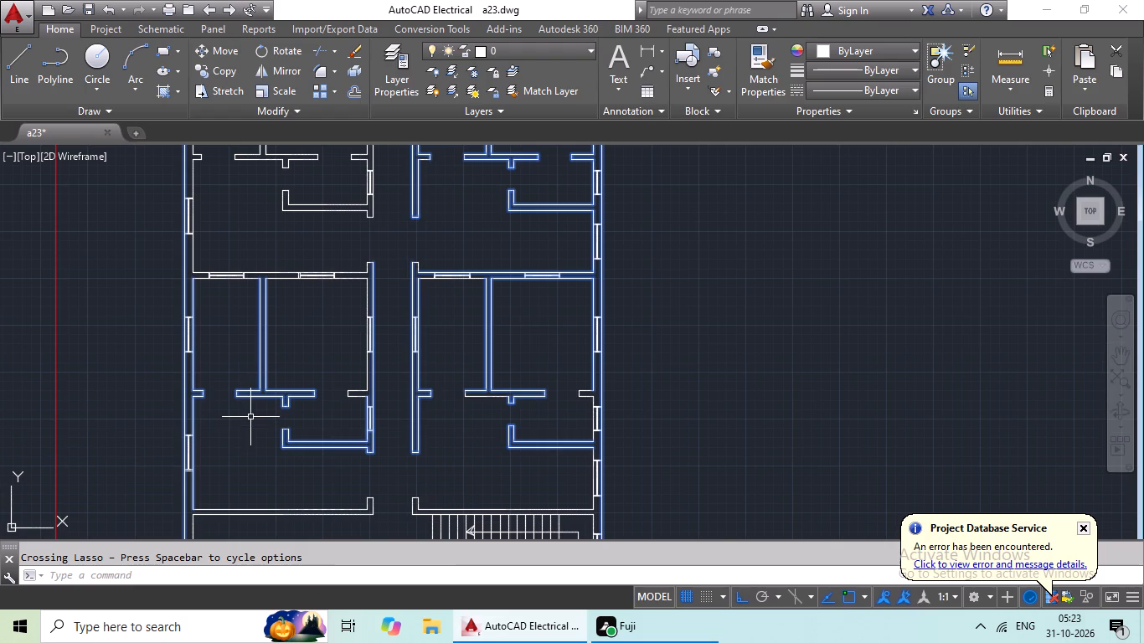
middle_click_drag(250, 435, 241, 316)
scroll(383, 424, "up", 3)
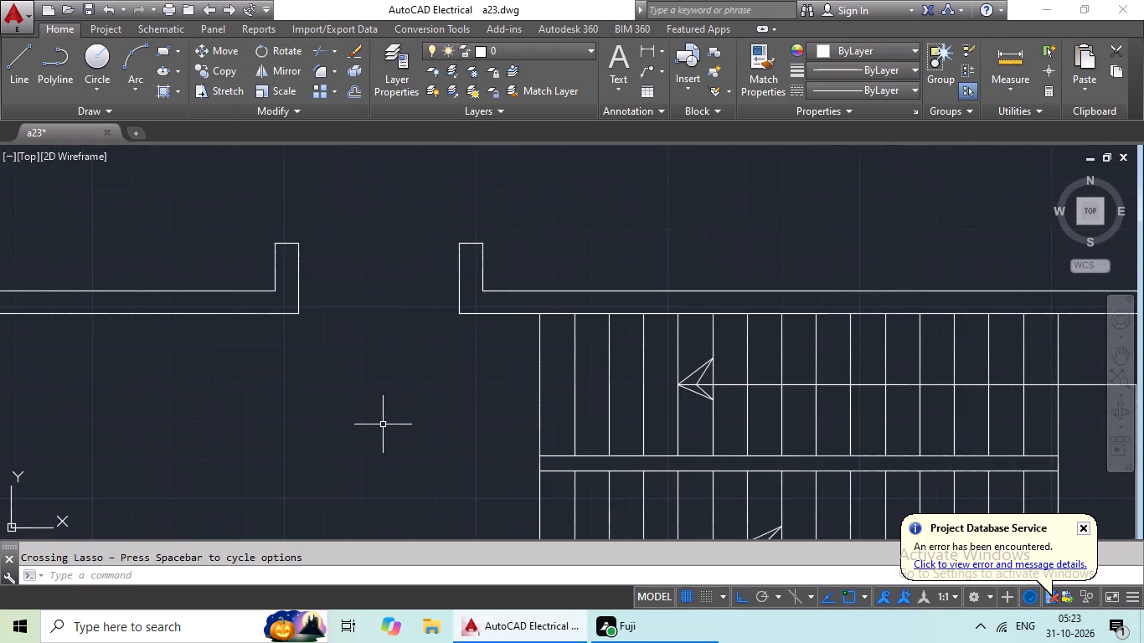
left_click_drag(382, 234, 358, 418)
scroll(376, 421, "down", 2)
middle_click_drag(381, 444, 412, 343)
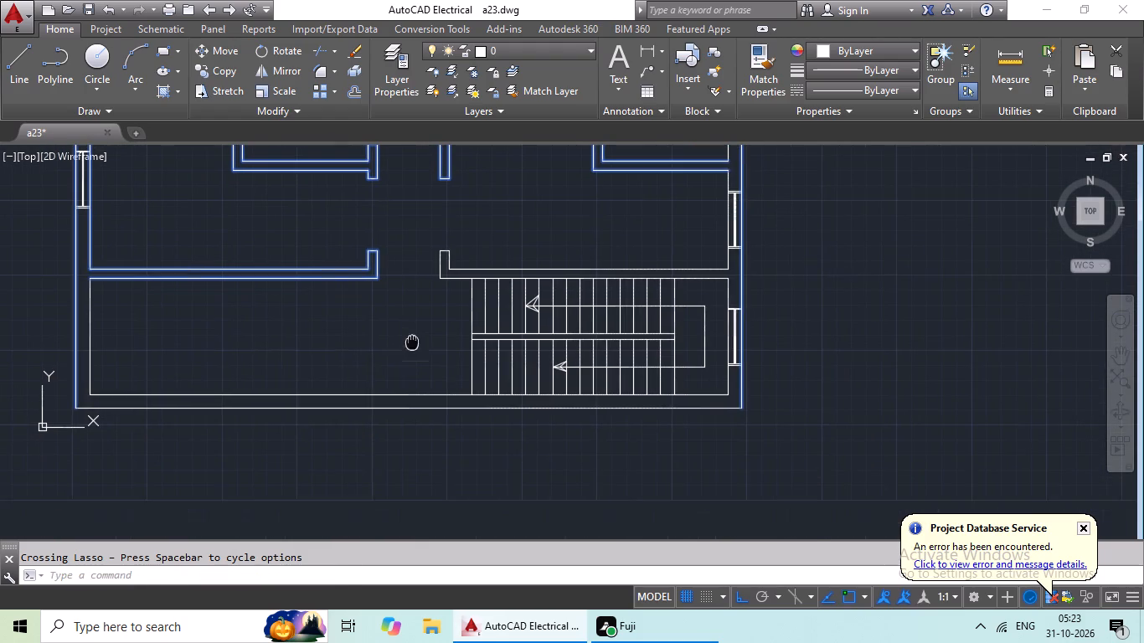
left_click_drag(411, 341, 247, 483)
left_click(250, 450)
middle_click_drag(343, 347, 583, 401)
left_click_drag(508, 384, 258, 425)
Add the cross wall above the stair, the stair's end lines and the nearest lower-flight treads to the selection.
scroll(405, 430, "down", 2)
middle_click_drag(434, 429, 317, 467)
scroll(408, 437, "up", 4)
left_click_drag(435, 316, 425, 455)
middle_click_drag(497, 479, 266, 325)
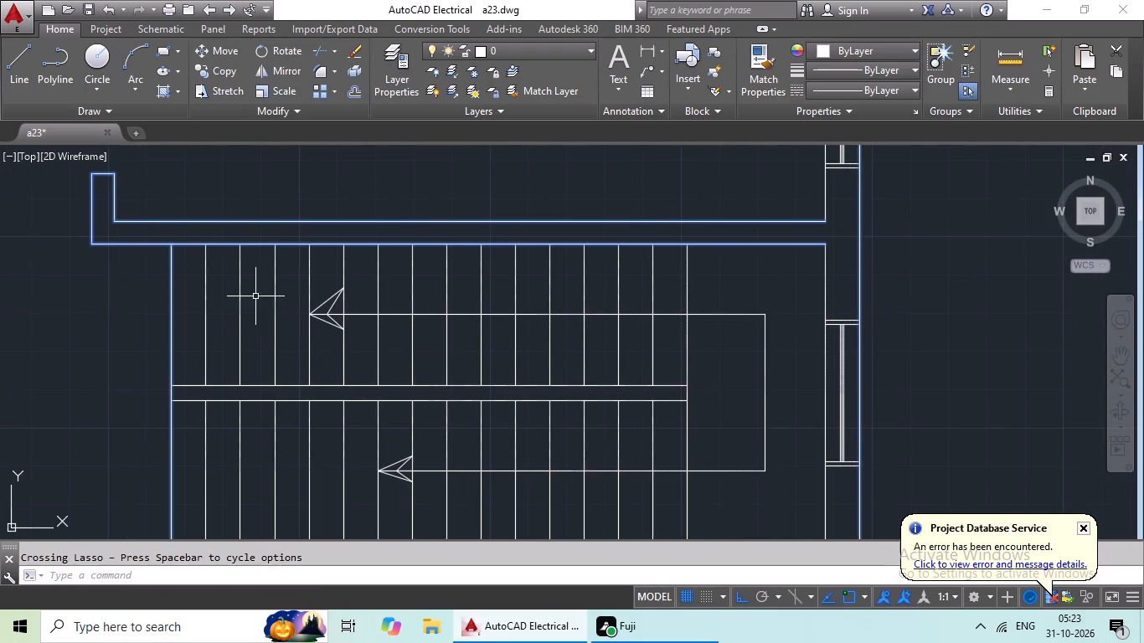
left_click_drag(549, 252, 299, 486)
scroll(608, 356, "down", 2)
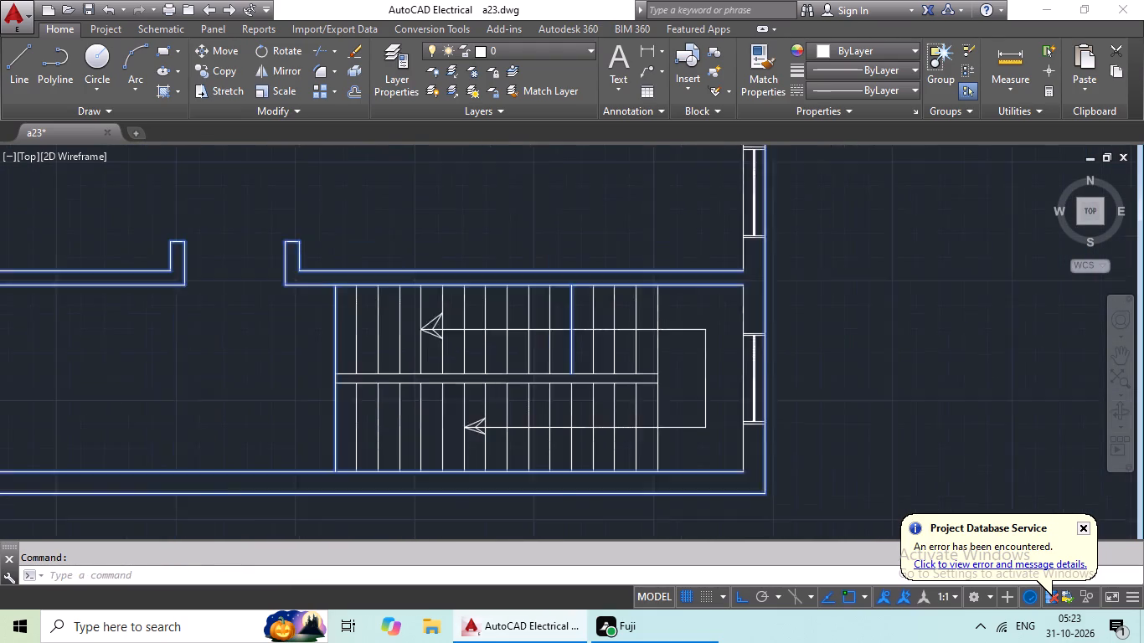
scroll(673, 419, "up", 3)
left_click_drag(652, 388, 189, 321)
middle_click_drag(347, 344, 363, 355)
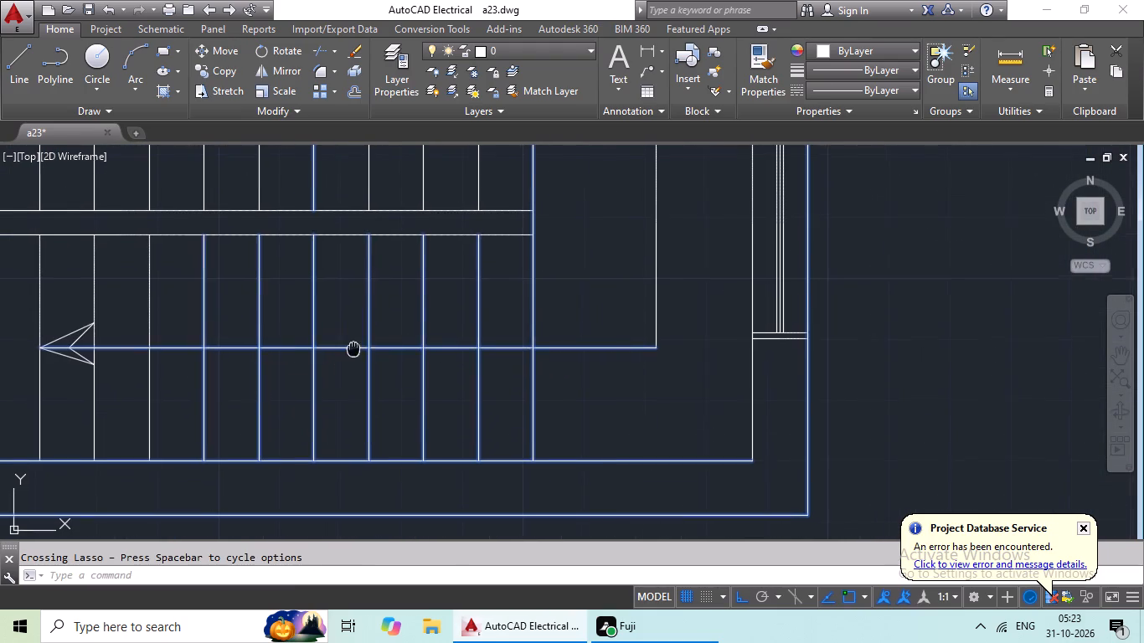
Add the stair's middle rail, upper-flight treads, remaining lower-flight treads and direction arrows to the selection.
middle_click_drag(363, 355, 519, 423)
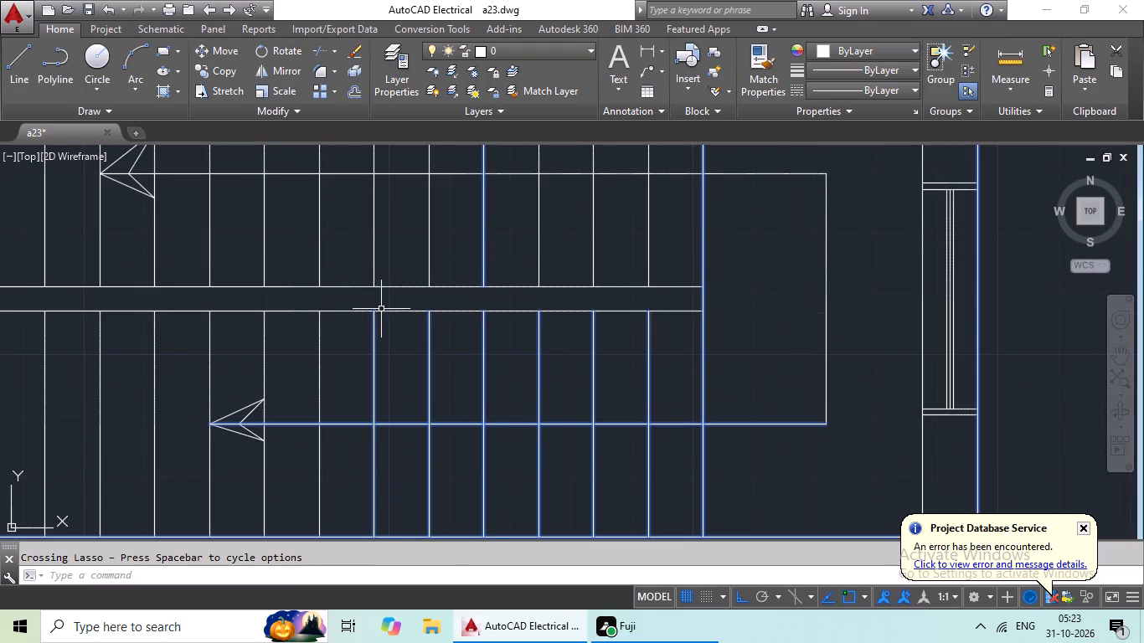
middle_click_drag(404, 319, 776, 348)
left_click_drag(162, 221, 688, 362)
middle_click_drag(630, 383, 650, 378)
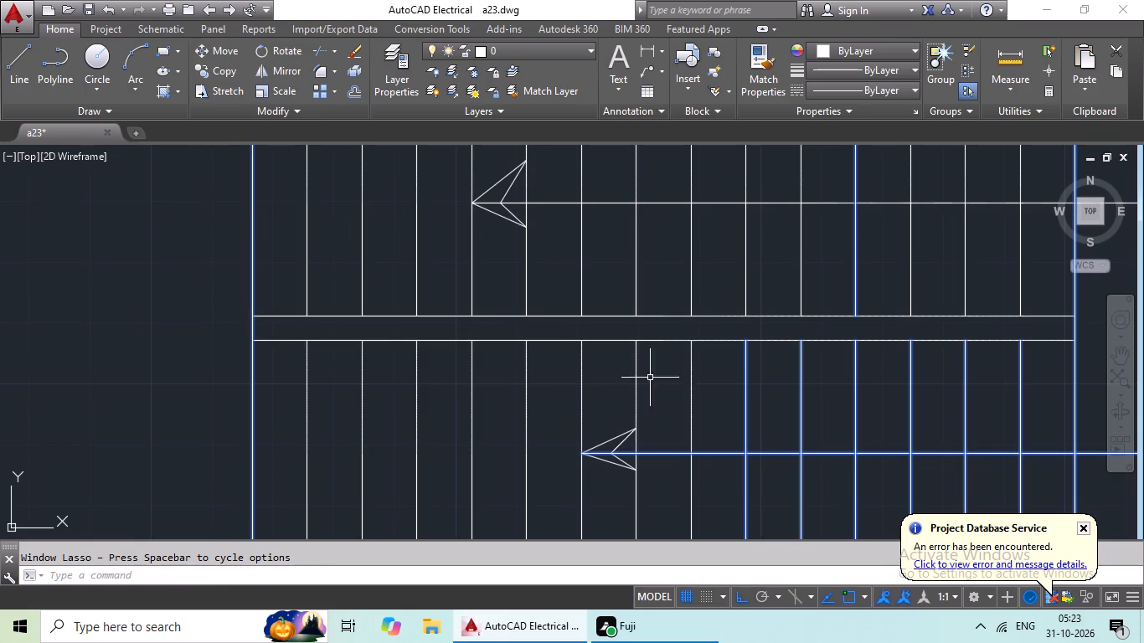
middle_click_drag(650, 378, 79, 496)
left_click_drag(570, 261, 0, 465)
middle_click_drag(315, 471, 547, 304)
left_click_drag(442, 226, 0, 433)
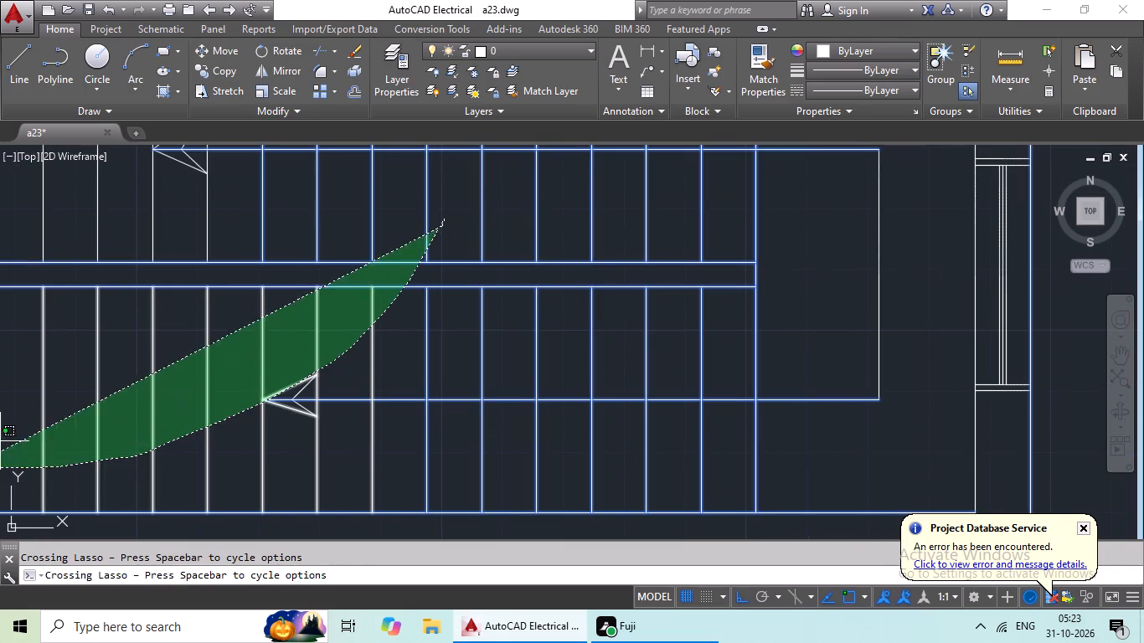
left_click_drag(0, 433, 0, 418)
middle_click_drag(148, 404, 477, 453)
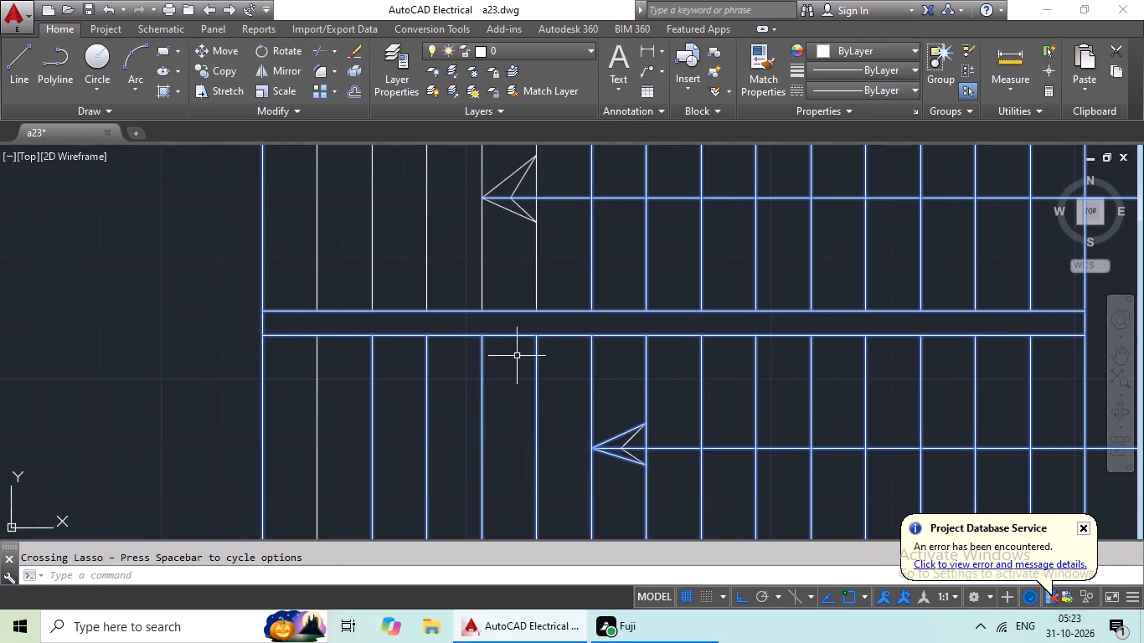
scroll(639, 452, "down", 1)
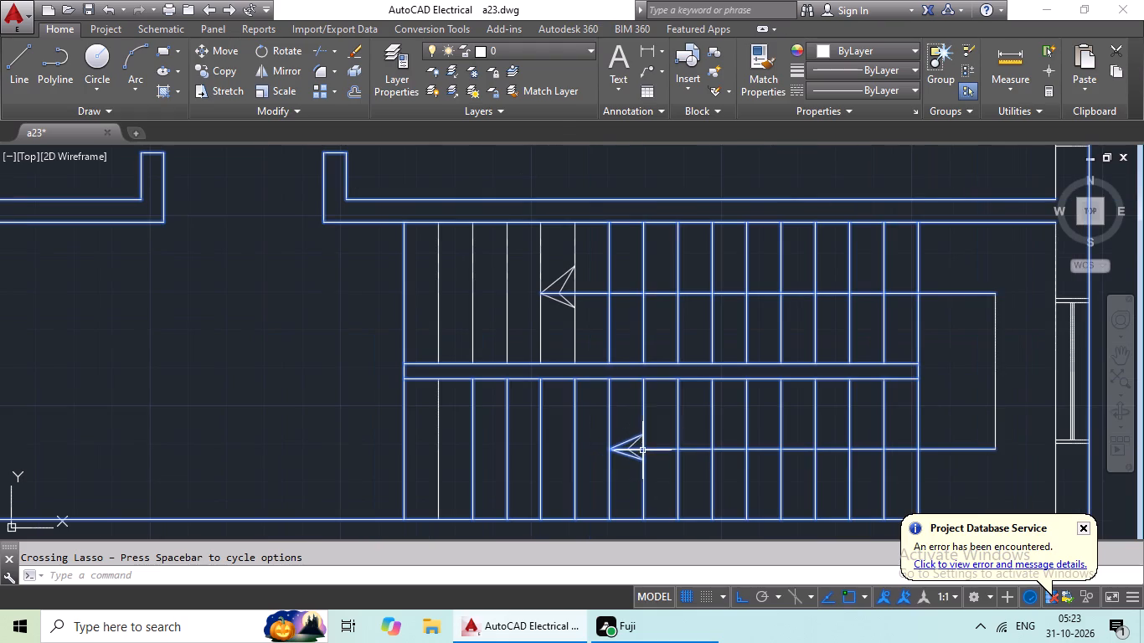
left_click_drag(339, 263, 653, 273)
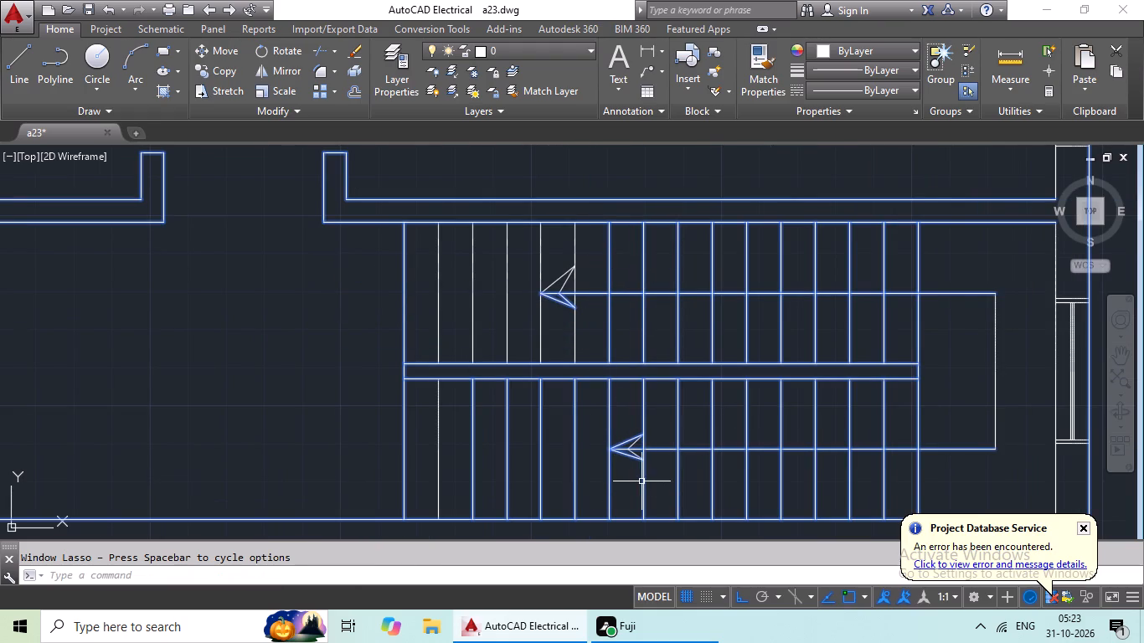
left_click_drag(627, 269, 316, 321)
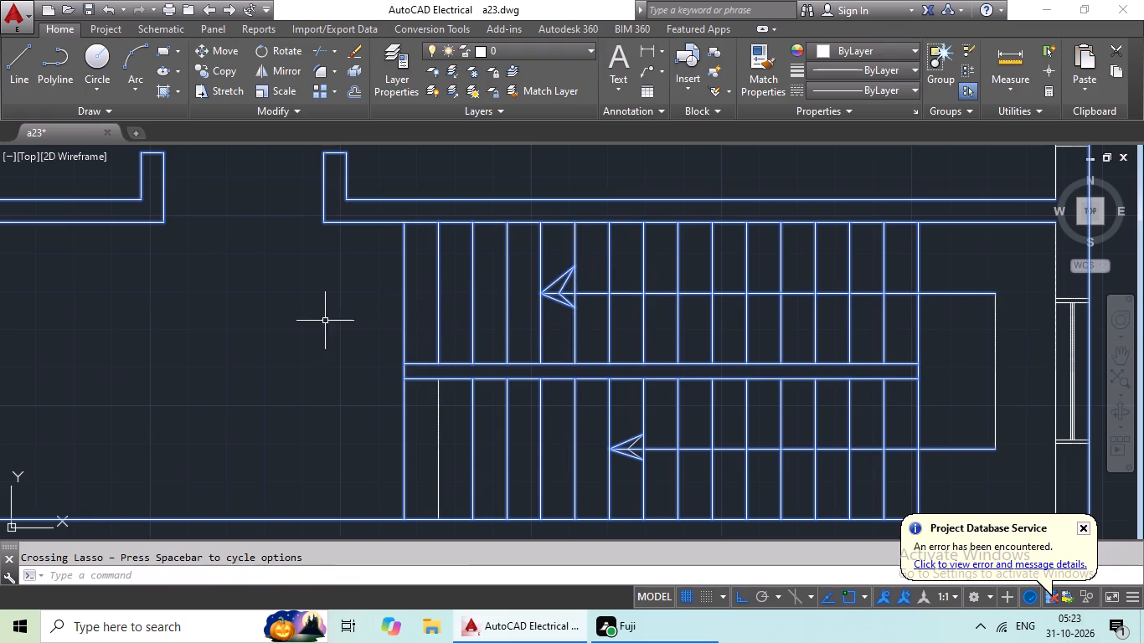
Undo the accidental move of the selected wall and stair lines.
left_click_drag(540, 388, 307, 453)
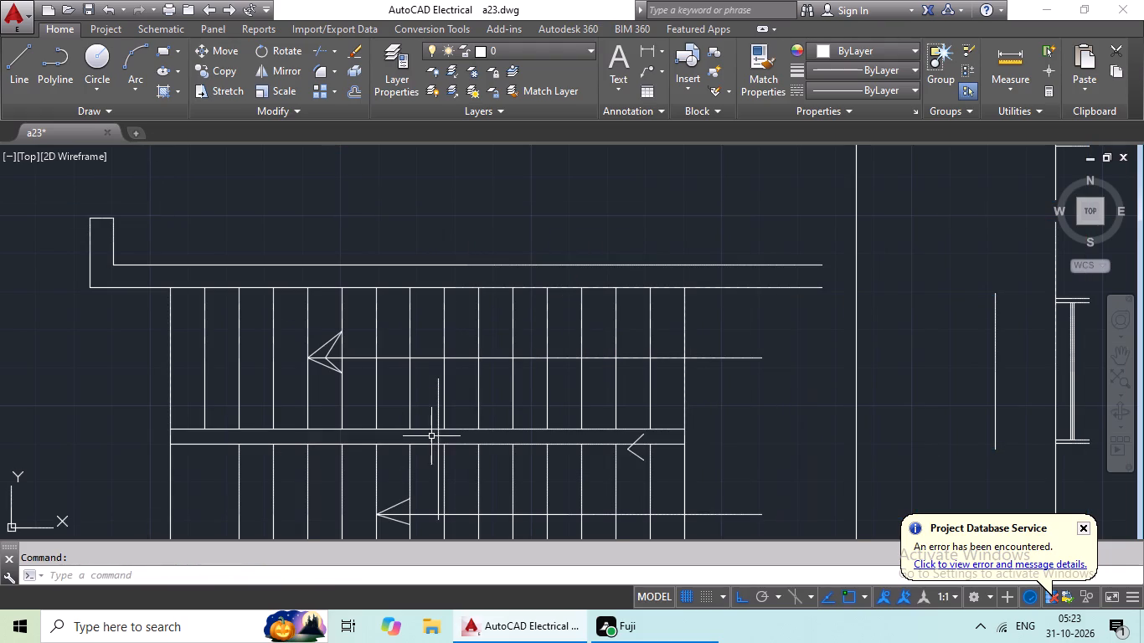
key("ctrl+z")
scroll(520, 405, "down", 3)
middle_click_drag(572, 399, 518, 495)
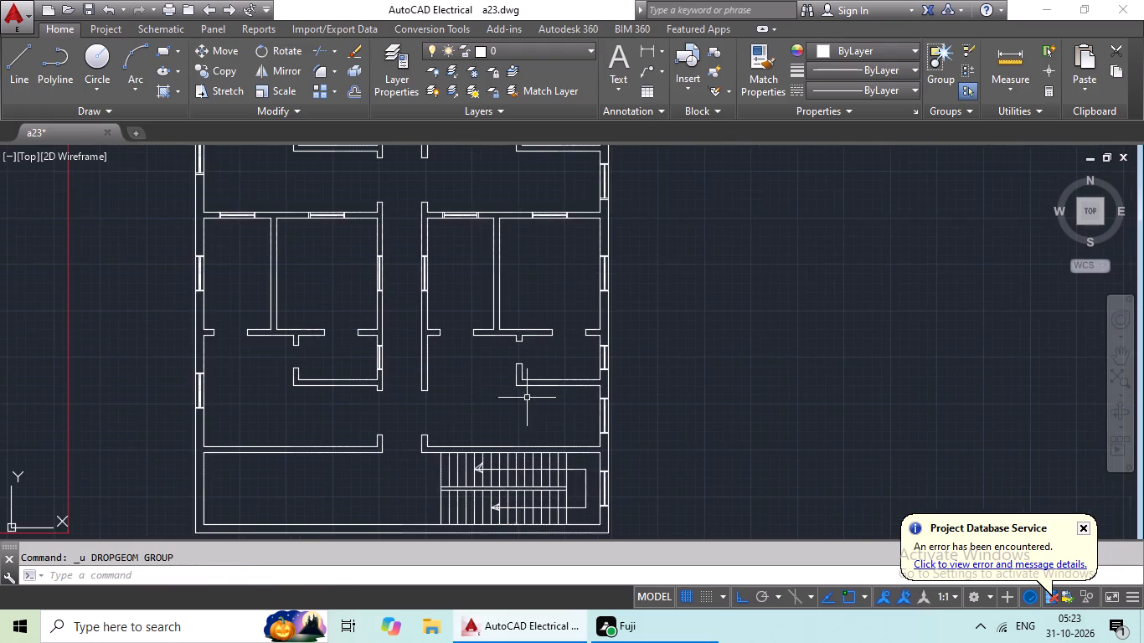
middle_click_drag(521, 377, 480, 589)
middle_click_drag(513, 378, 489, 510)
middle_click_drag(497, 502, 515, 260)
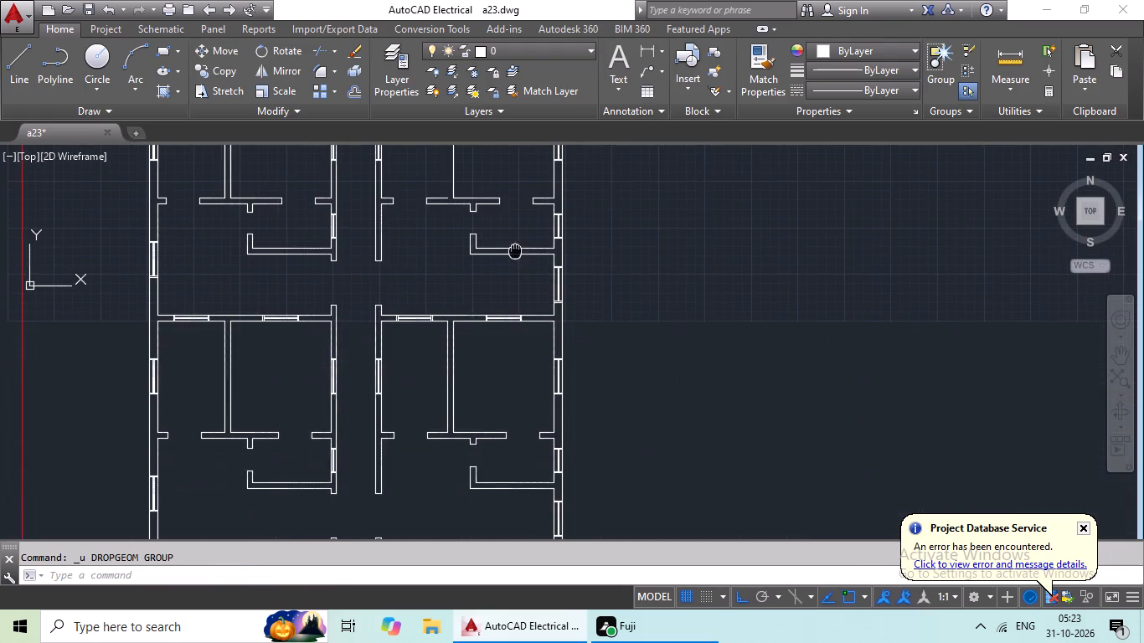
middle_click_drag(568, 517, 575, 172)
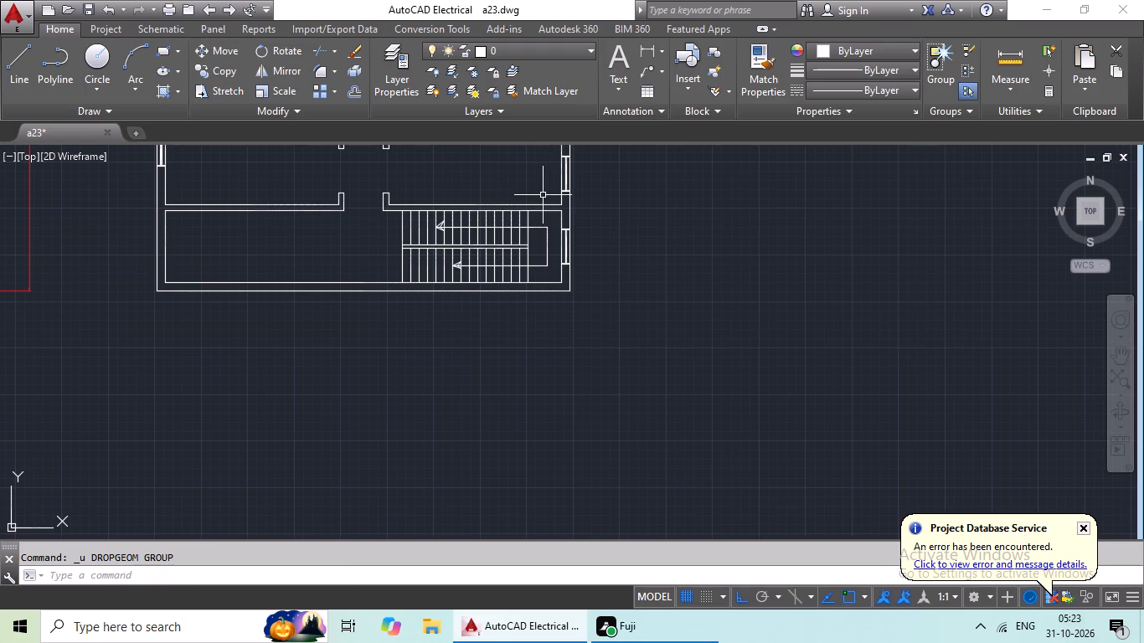
Select the stair's treads, rails, direction arrows and landing line, plus the cross wall above it and the outer wall below it.
left_click_drag(537, 181, 285, 285)
scroll(475, 265, "up", 1)
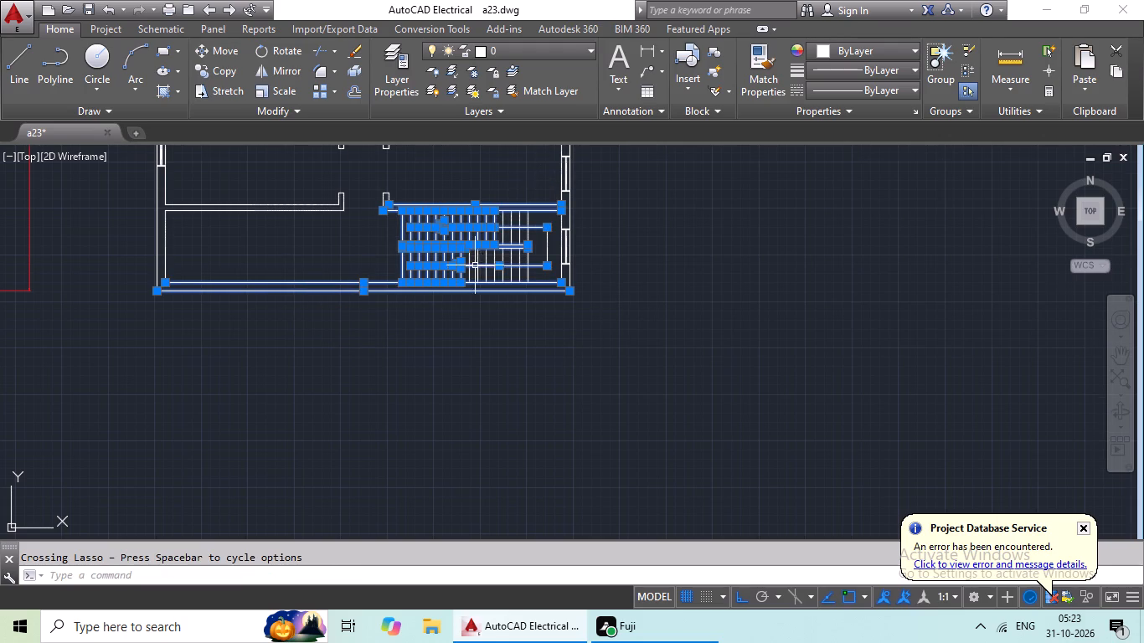
scroll(475, 265, "up", 2)
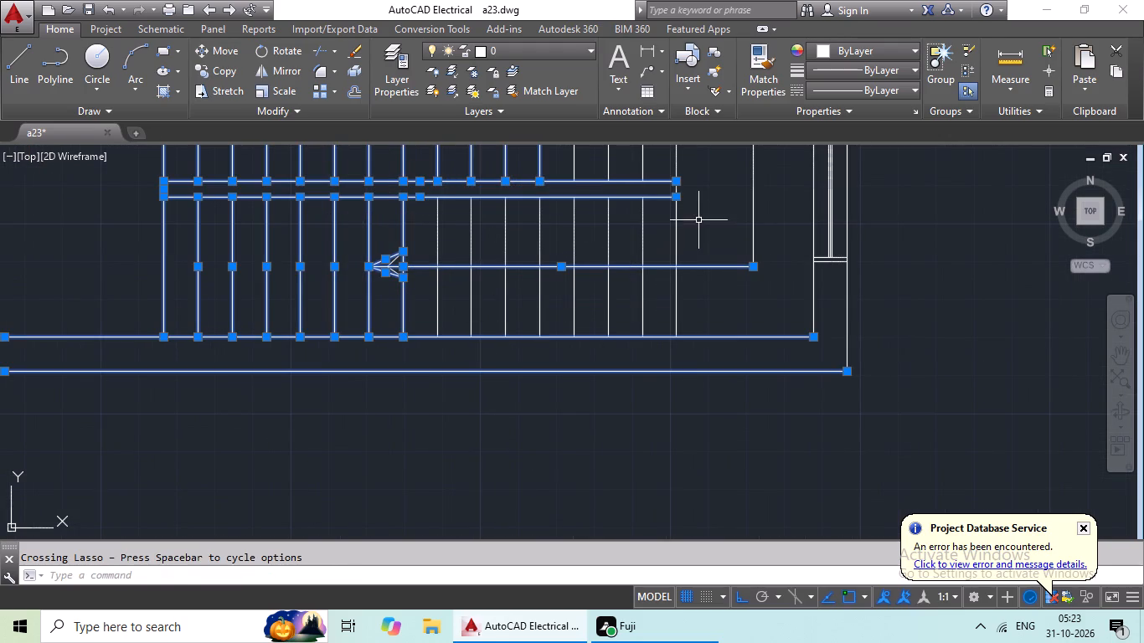
left_click_drag(698, 219, 362, 340)
middle_click_drag(542, 305, 452, 502)
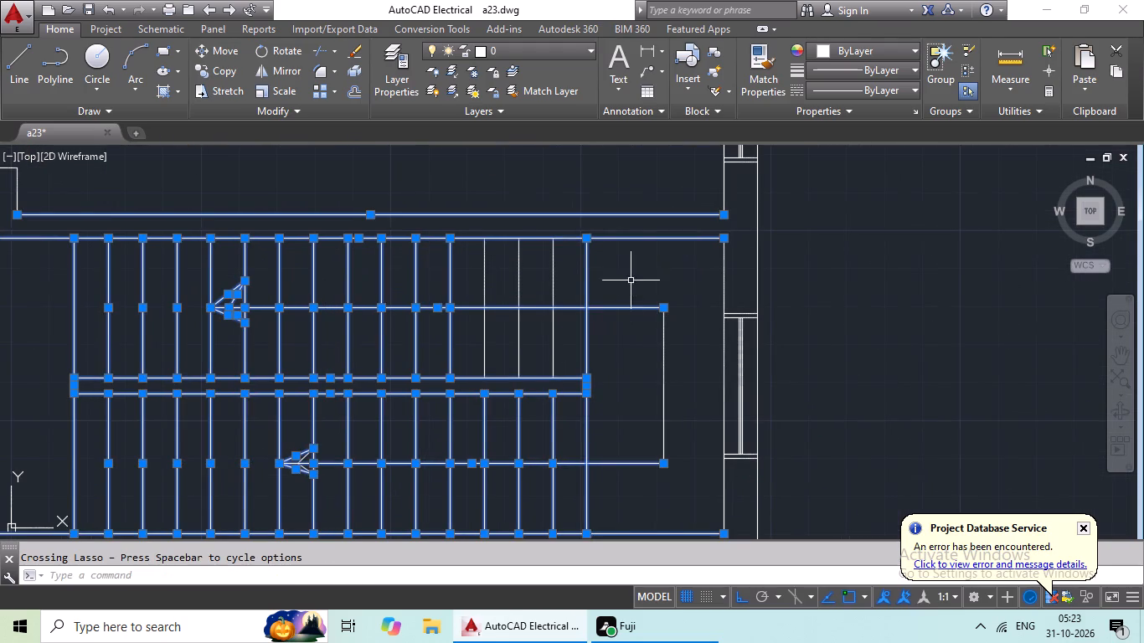
left_click_drag(636, 269, 332, 355)
middle_click_drag(508, 399, 282, 406)
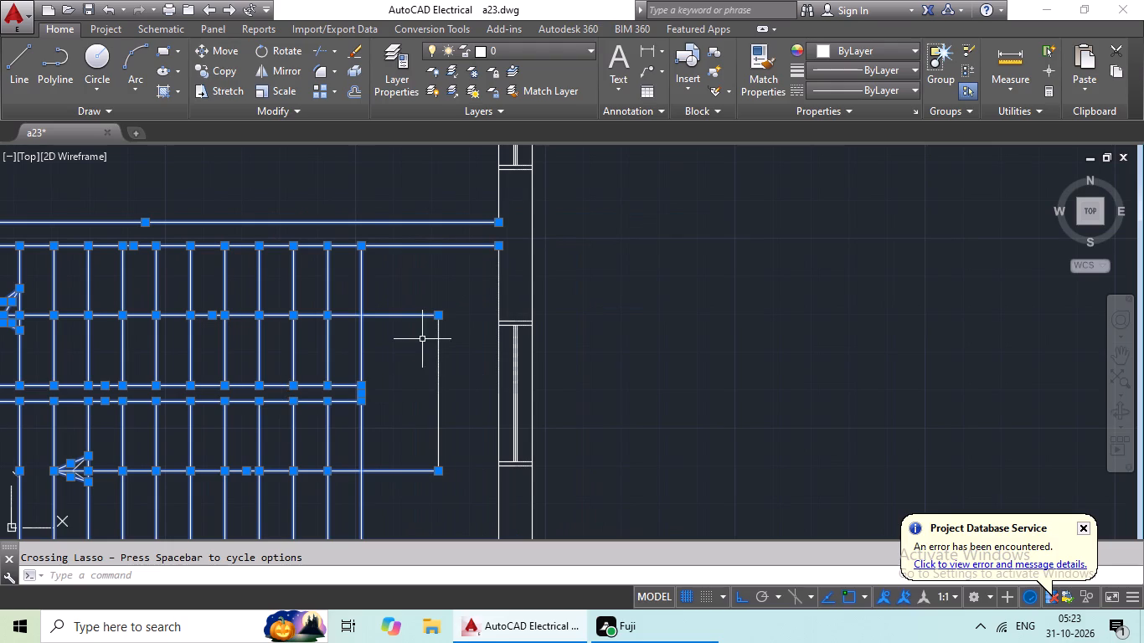
left_click_drag(471, 316, 361, 454)
middle_click_drag(386, 449, 463, 455)
Add the inner and outer lines of the exterior wall beside the stair landing to the selection.
scroll(585, 275, "up", 2)
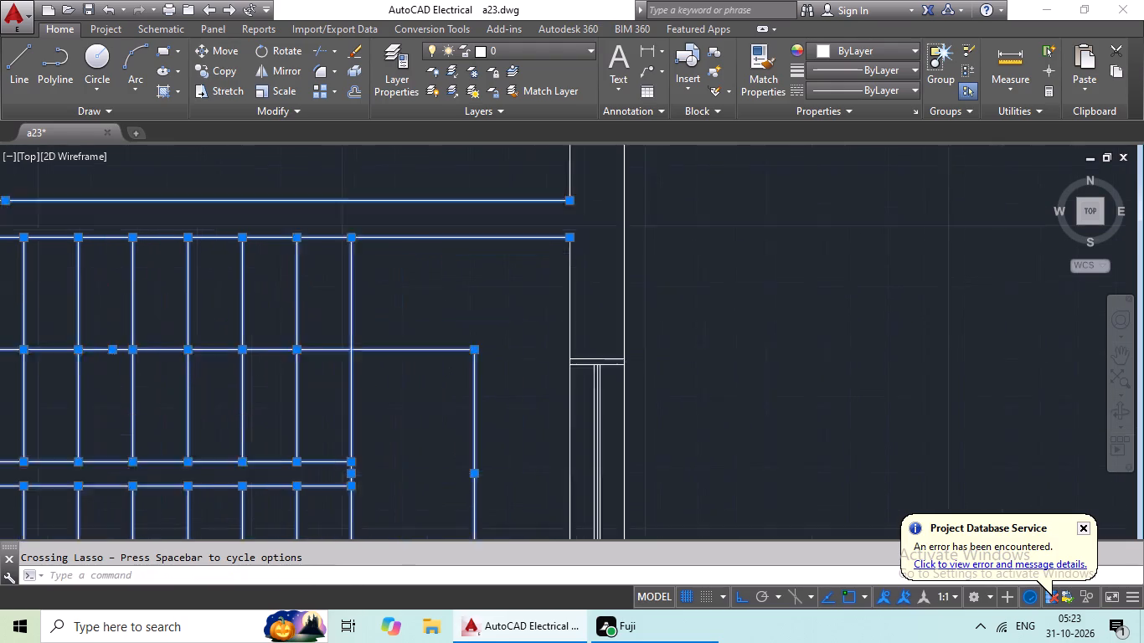
scroll(585, 275, "up", 1)
left_click_drag(738, 260, 404, 390)
scroll(465, 386, "down", 2)
middle_click_drag(464, 424, 502, 208)
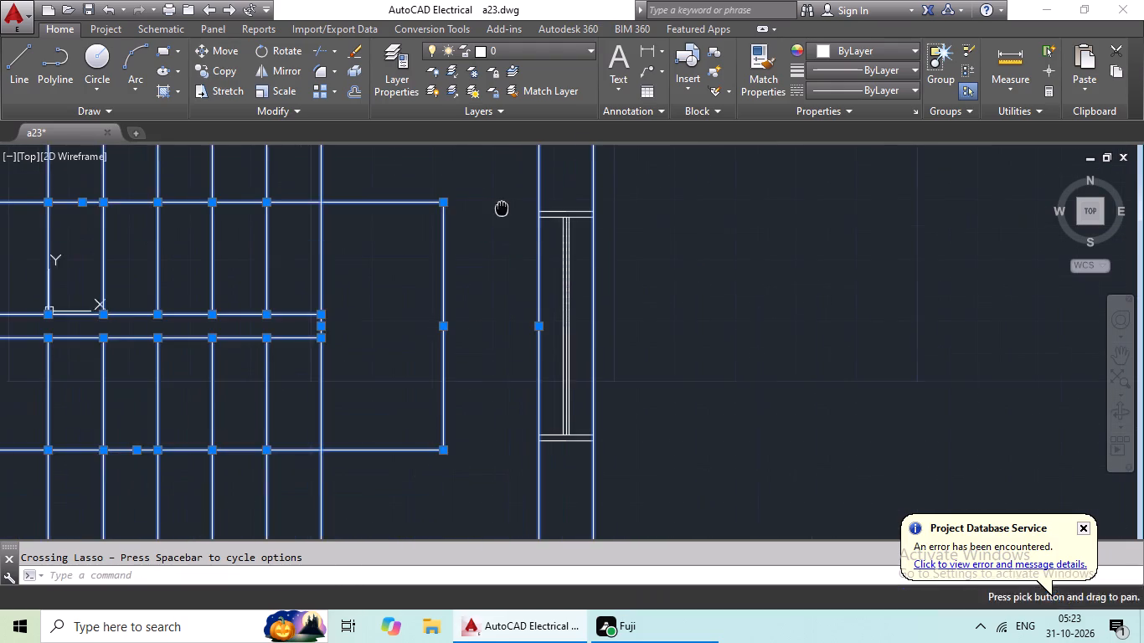
middle_click_drag(462, 397, 502, 151)
Add the door-opening ends above the stair and the cross wall across the opening from the stair to the selection.
middle_click_drag(485, 285, 761, 551)
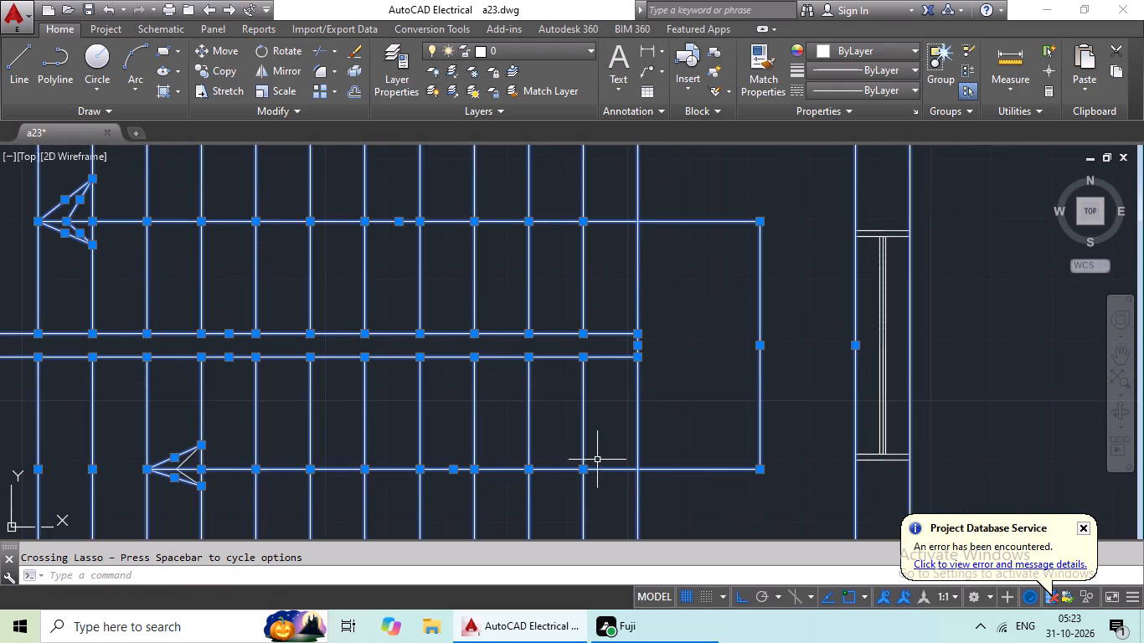
middle_click_drag(630, 472, 1062, 529)
middle_click_drag(130, 367, 563, 451)
scroll(462, 363, "down", 2)
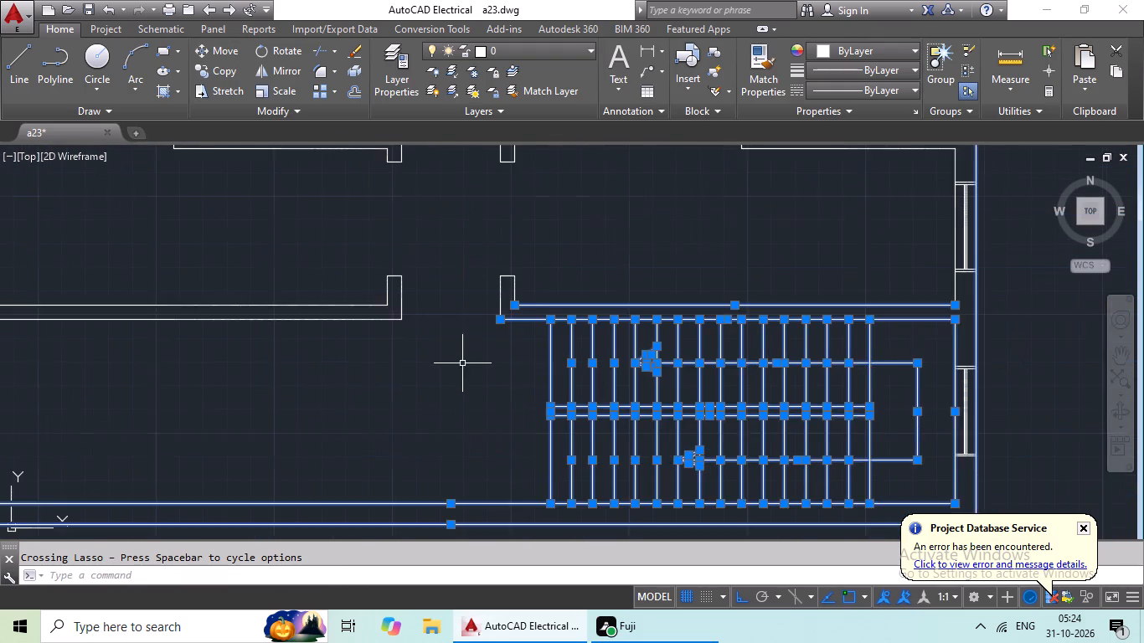
middle_click_drag(466, 355, 435, 430)
left_click_drag(536, 345, 487, 496)
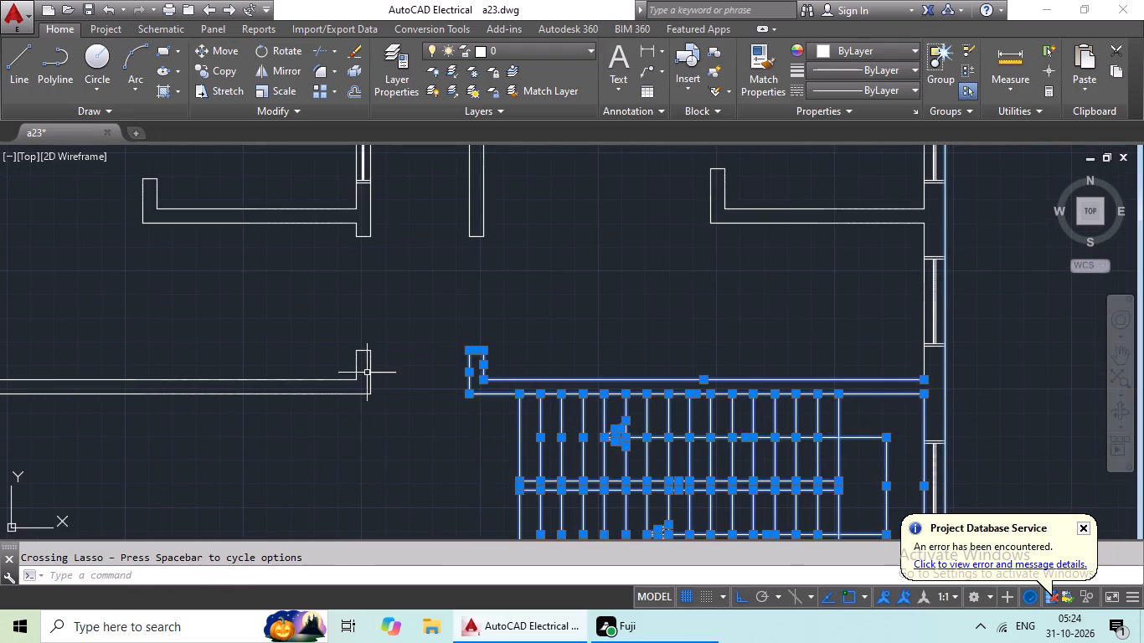
left_click_drag(372, 305, 503, 427)
middle_click_drag(411, 454, 761, 327)
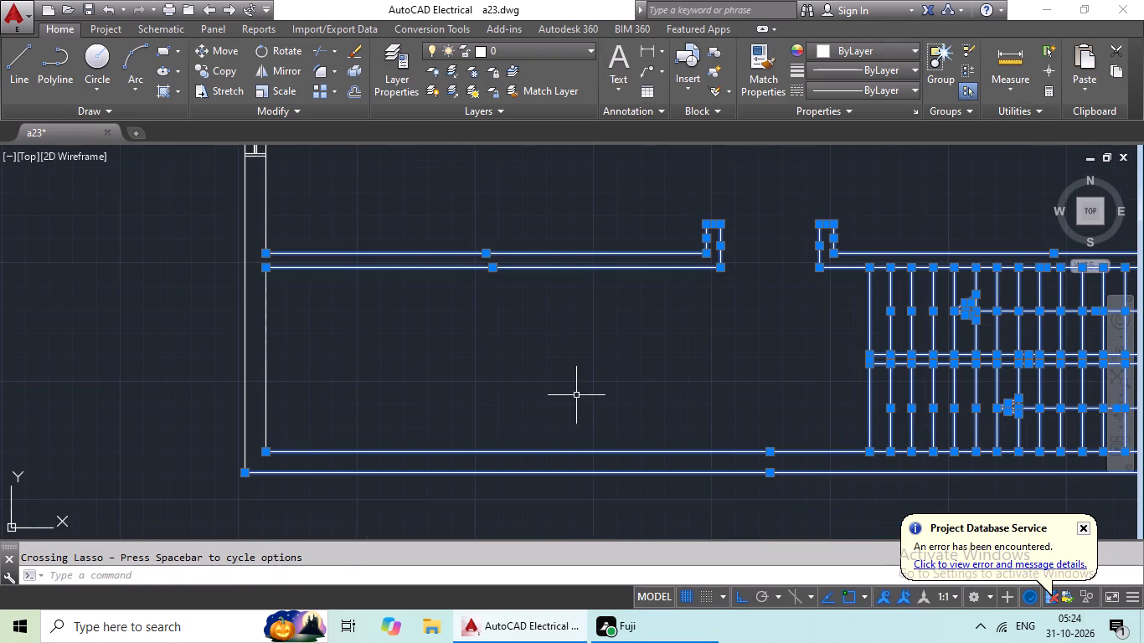
Add the left exterior wall's lines above and below the cross wall to the selection, leaving out the window.
left_click_drag(472, 359, 126, 433)
middle_click_drag(383, 374, 281, 558)
left_click_drag(281, 388, 243, 389)
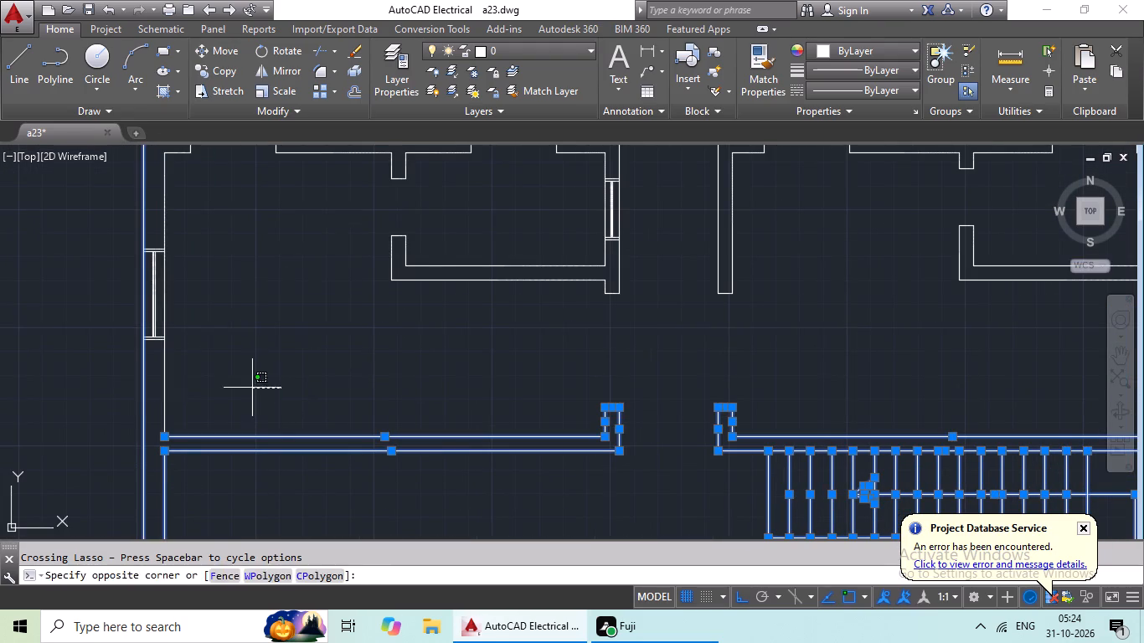
left_click_drag(243, 389, 81, 422)
Add the lowest left unit's small-room bottom wall, its door return and the adjoining corridor wall lines to the selection.
middle_click_drag(383, 366, 250, 538)
scroll(518, 440, "up", 2)
left_click_drag(518, 439, 430, 532)
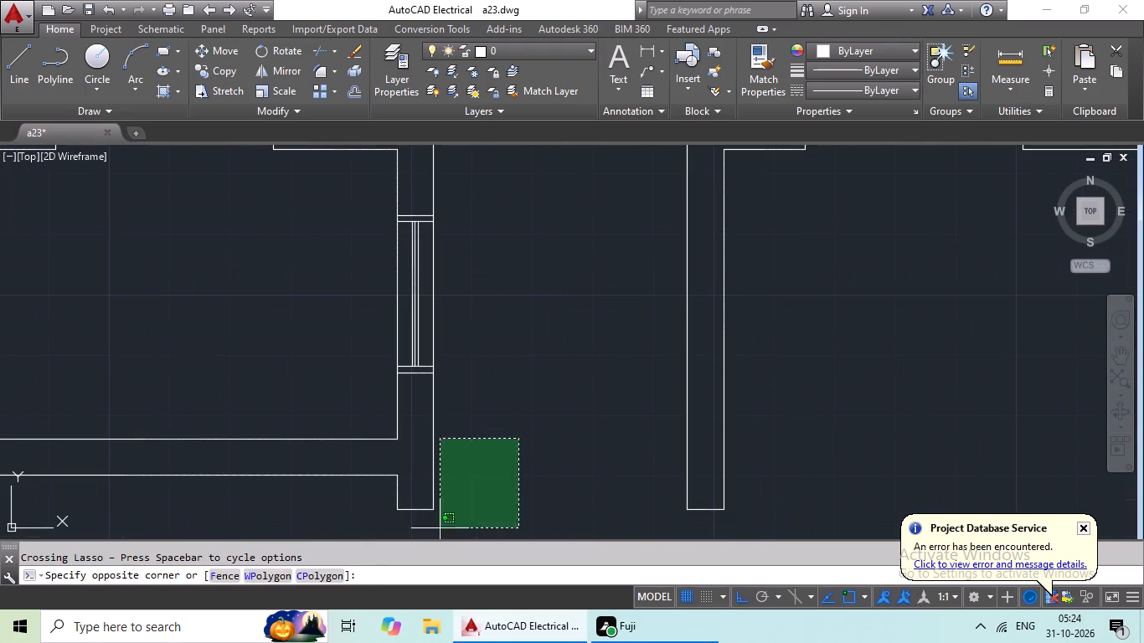
left_click_drag(430, 532, 164, 378)
middle_click_drag(271, 355, 559, 355)
left_click_drag(374, 348, 199, 466)
scroll(358, 449, "down", 1)
Add the lowest right unit's corridor wall, its bottom end and its short door stub to the selection.
middle_click_drag(374, 448, 131, 402)
left_click_drag(650, 346, 650, 350)
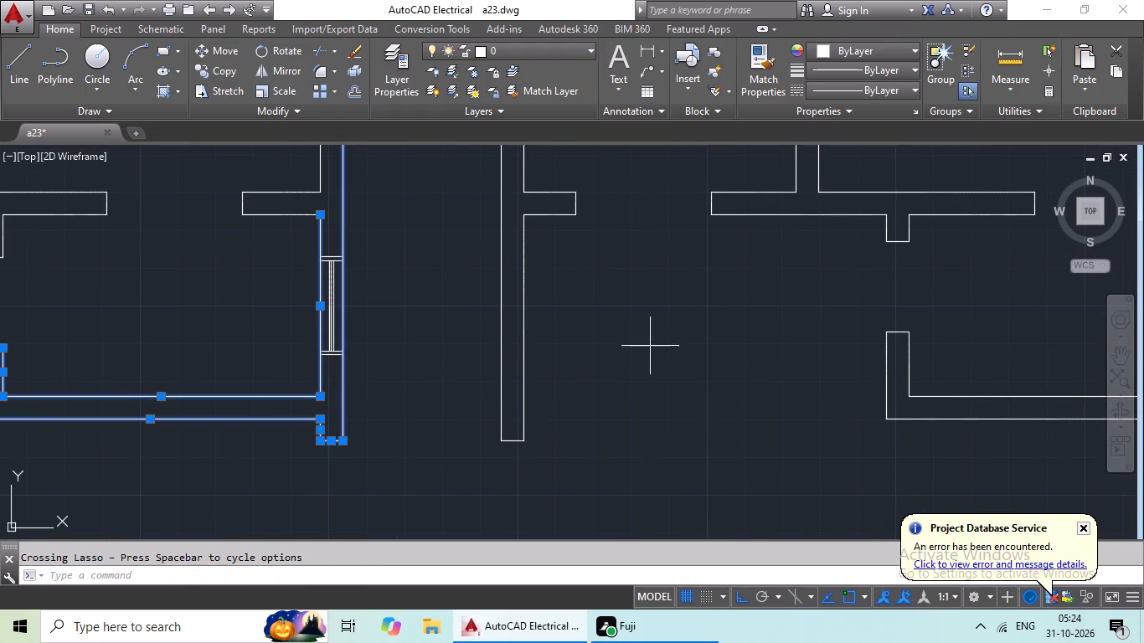
left_click_drag(650, 350, 410, 412)
middle_click_drag(591, 387, 577, 542)
left_click_drag(602, 310, 451, 337)
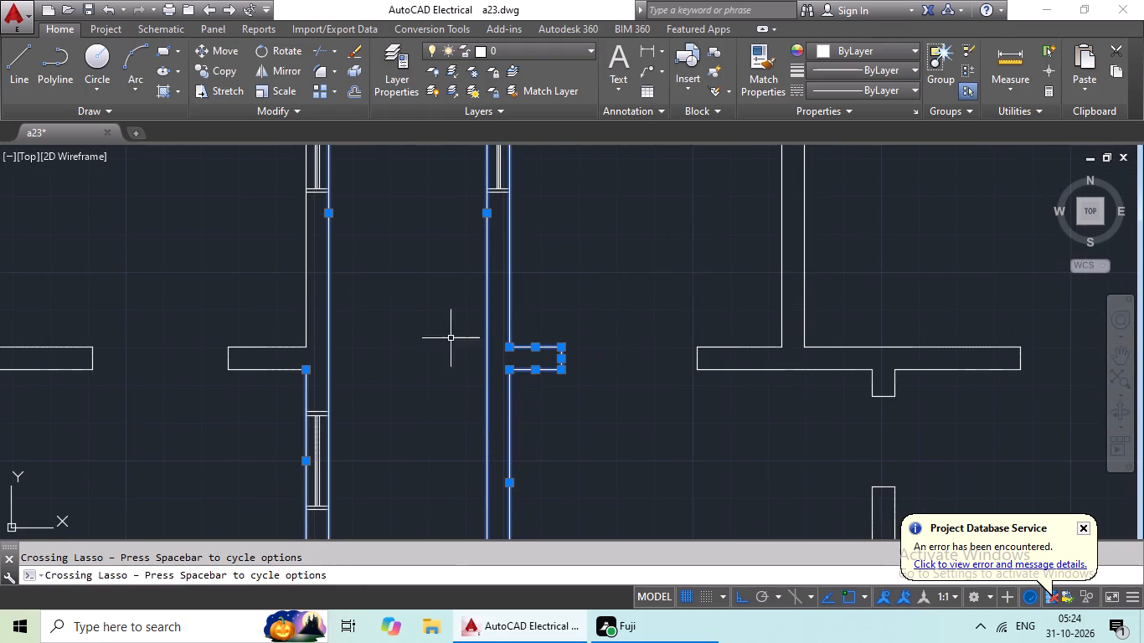
Add the lowest right unit's T-shaped partition and the small room's L-shaped wall to the selection.
middle_click_drag(568, 368, 401, 507)
middle_click_drag(743, 436, 678, 269)
left_click_drag(869, 245, 801, 384)
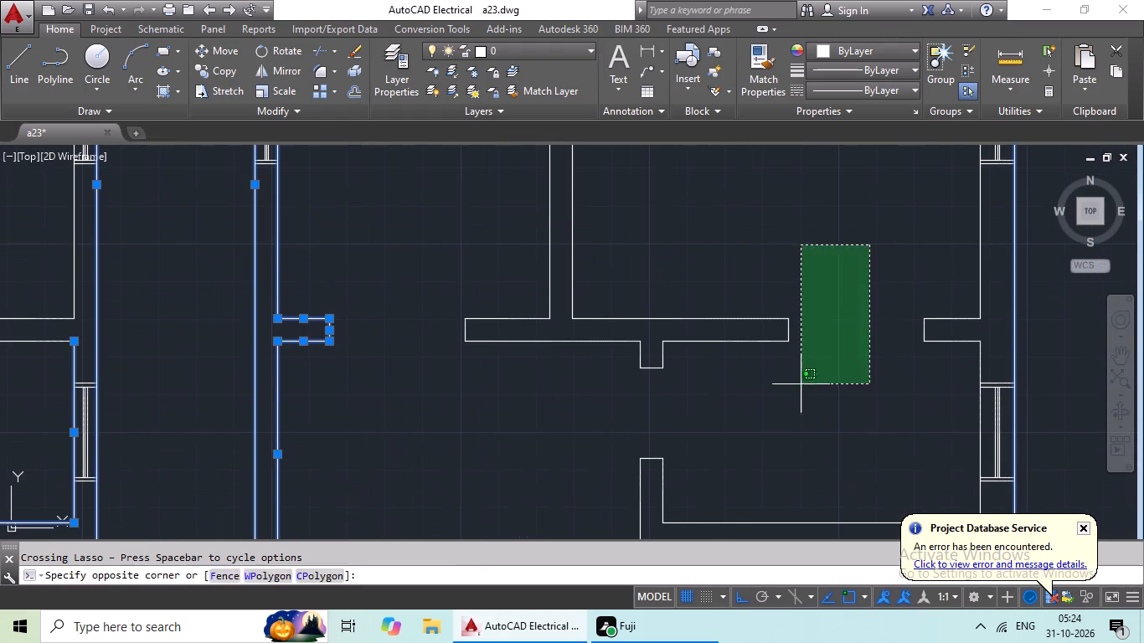
left_click_drag(801, 384, 376, 279)
middle_click_drag(653, 466, 567, 310)
left_click_drag(684, 278, 521, 455)
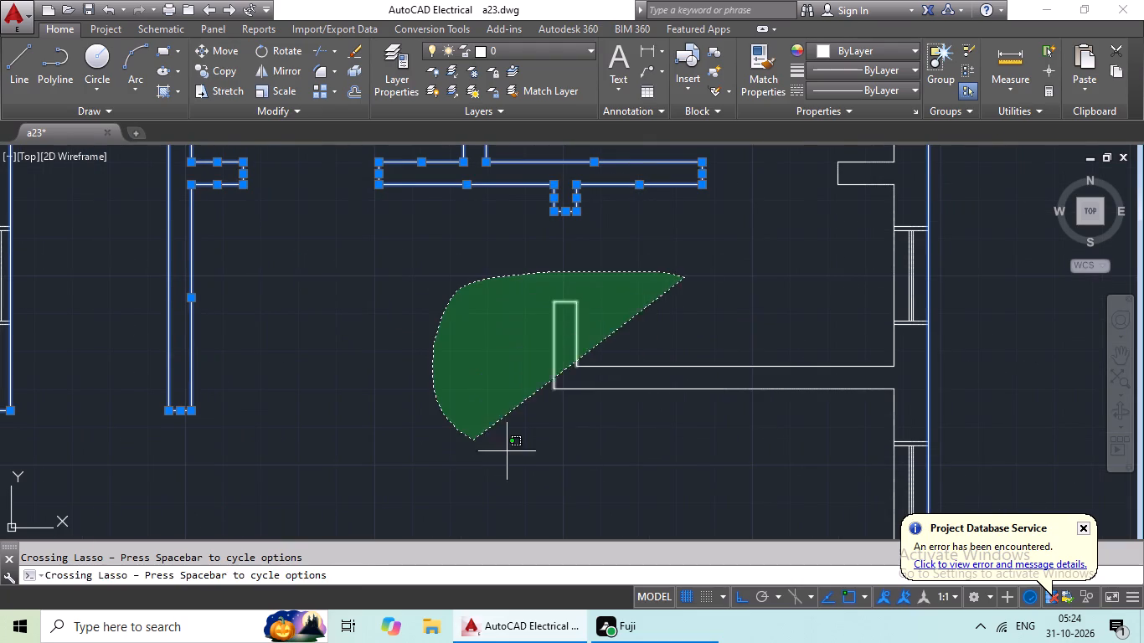
left_click_drag(521, 455, 664, 448)
Add the lowest right unit's door stub at the exterior wall and the exterior wall's inner lines around it to the selection.
middle_click_drag(634, 465, 390, 622)
scroll(671, 354, "up", 3)
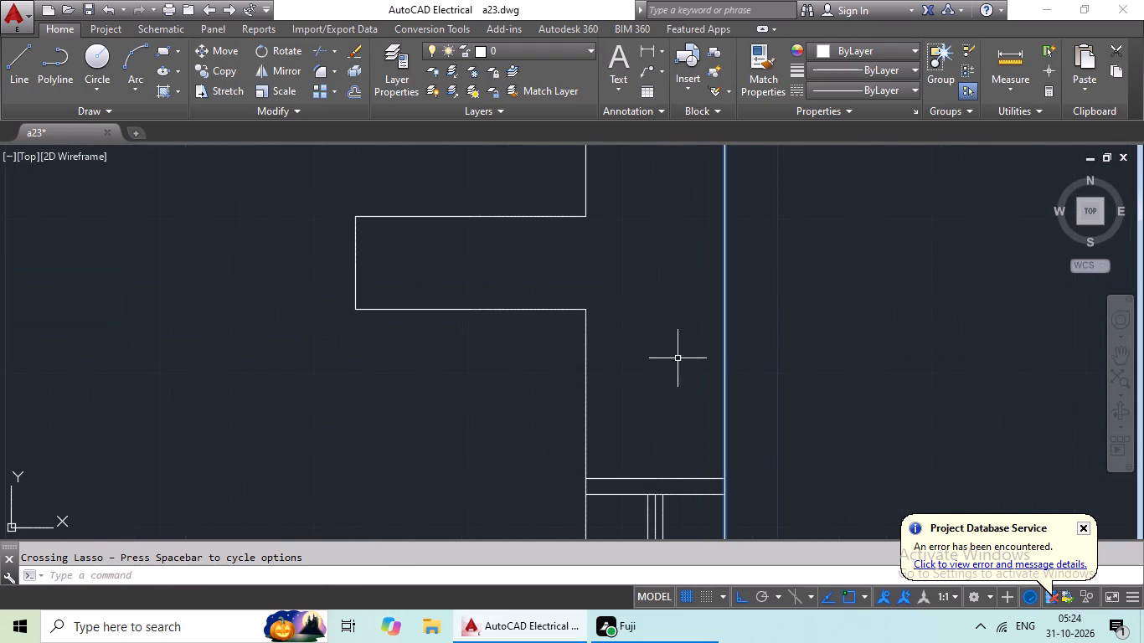
left_click_drag(794, 317, 492, 428)
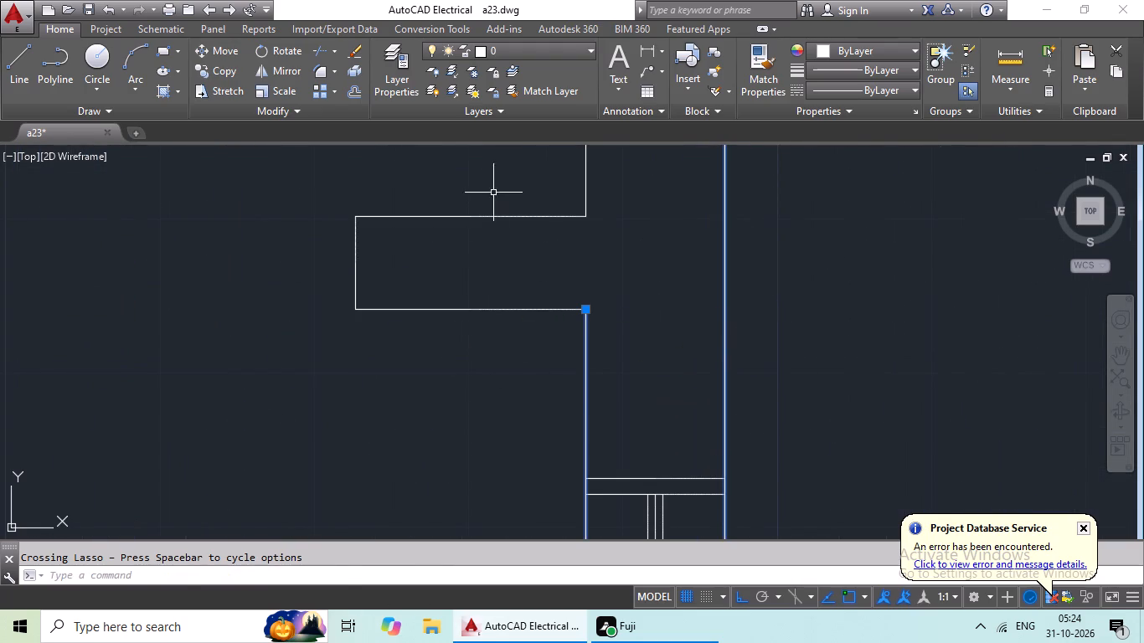
left_click_drag(466, 181, 470, 388)
scroll(494, 389, "down", 2)
middle_click_drag(513, 391, 472, 498)
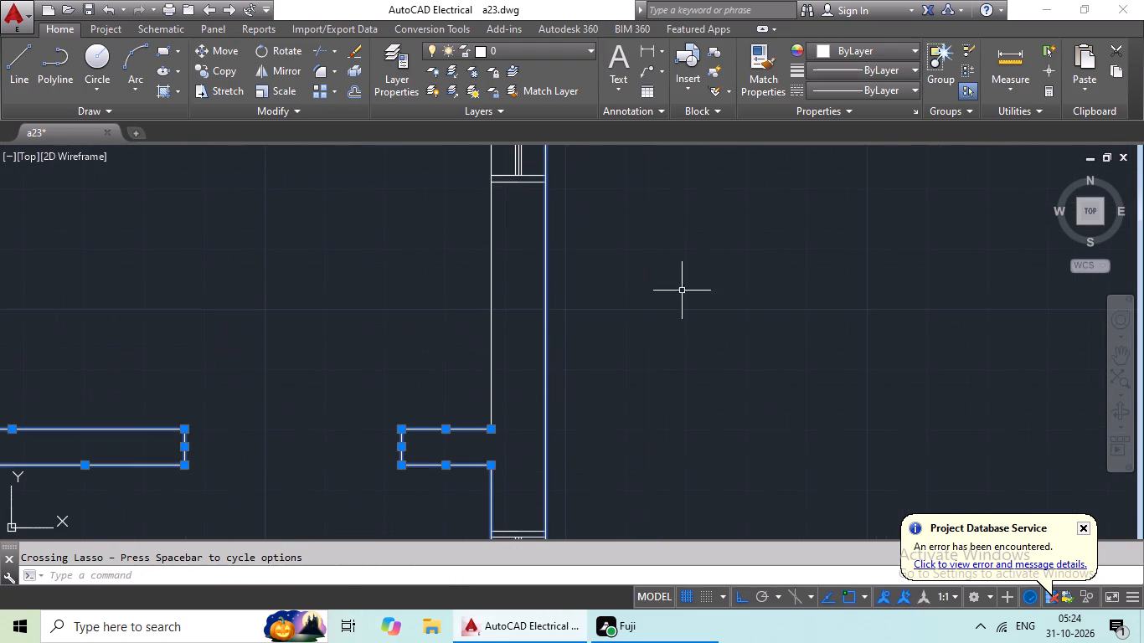
left_click_drag(725, 280, 315, 365)
scroll(436, 361, "down", 2)
middle_click_drag(425, 383, 451, 228)
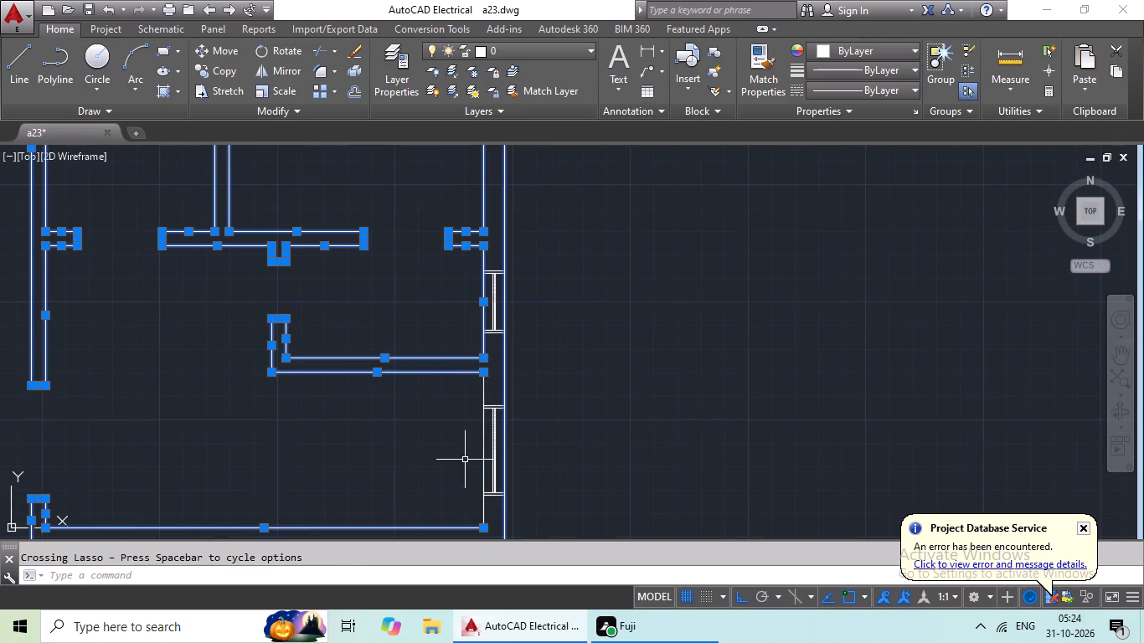
Add the exterior wall's inner line between the lowest right unit and the stair's cross wall to the selection, without its window.
middle_click_drag(467, 460, 480, 424)
scroll(514, 482, "up", 3)
left_click_drag(616, 415, 287, 476)
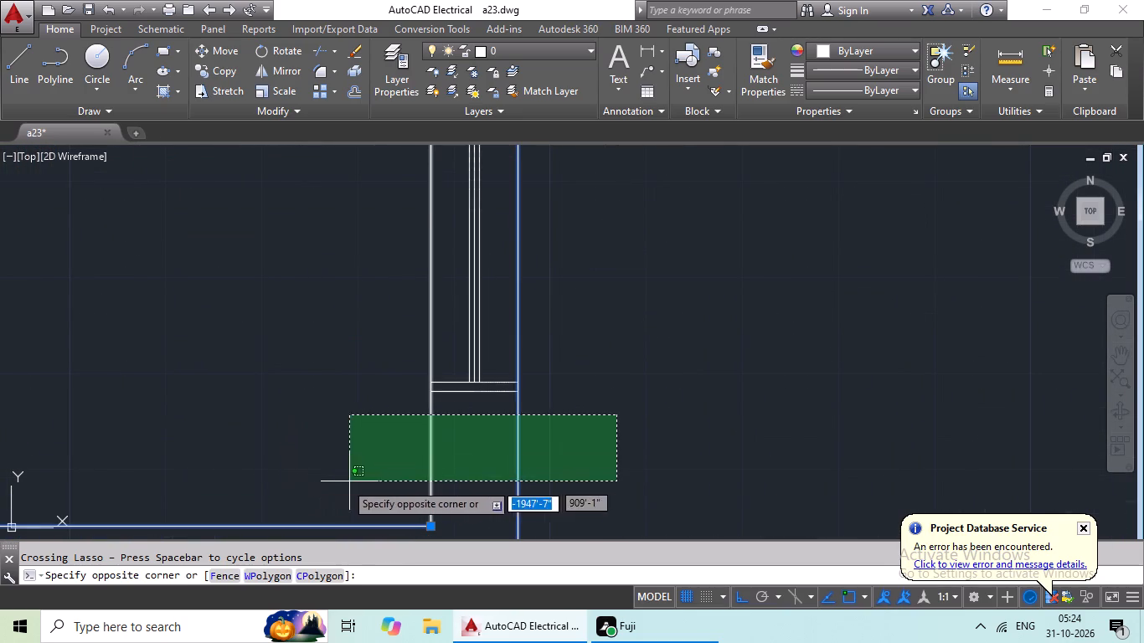
left_click(336, 484)
scroll(353, 399, "down", 2)
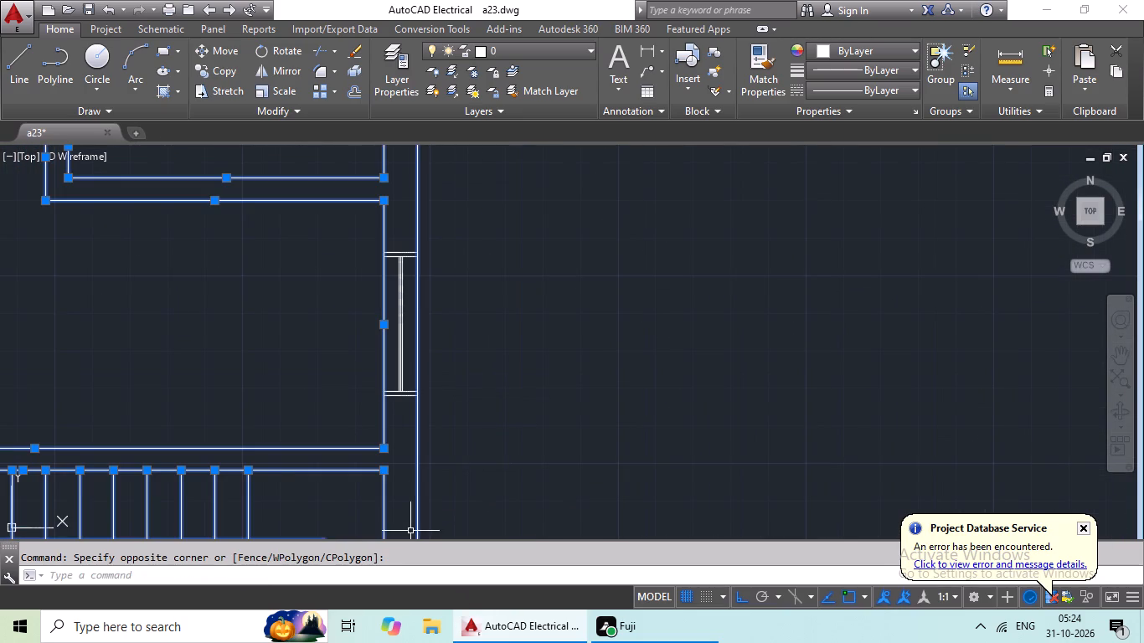
Examine the highlighted walls around the stair, the open area and the lowest units for unselected lines.
scroll(350, 473, "down", 1)
middle_click_drag(267, 374, 533, 376)
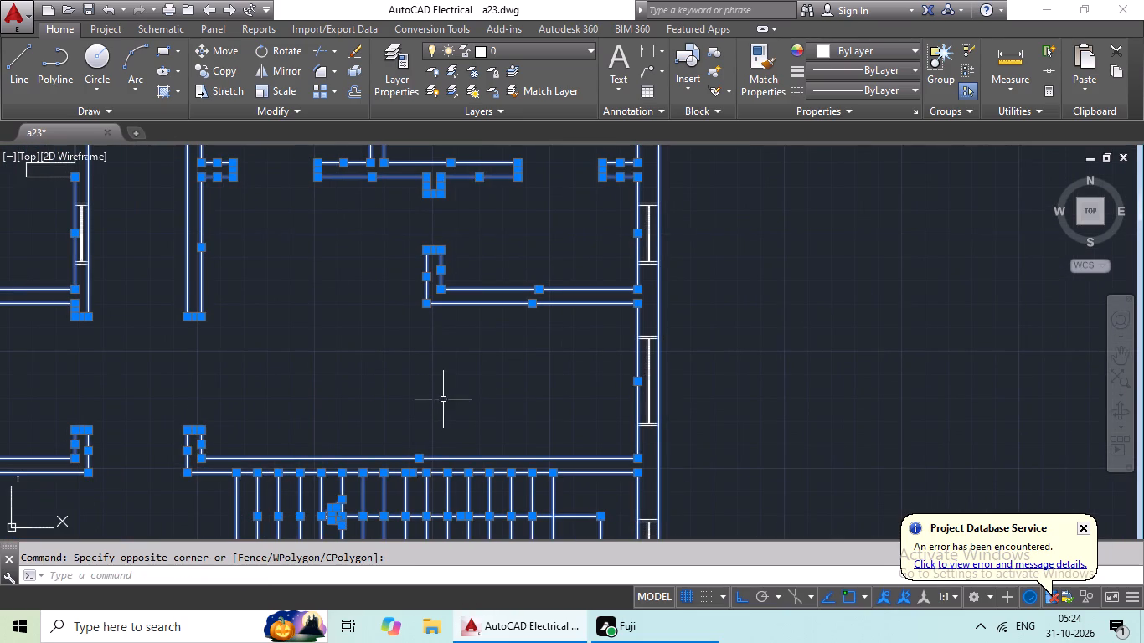
middle_click_drag(408, 383, 587, 326)
middle_click_drag(349, 457, 531, 376)
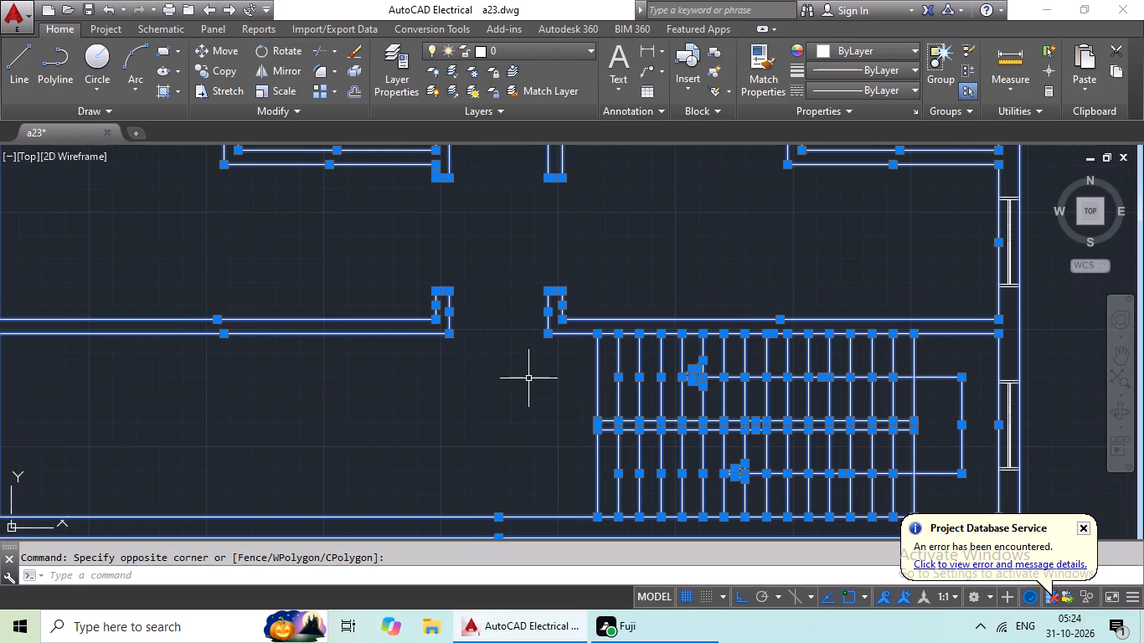
middle_click_drag(455, 404, 614, 292)
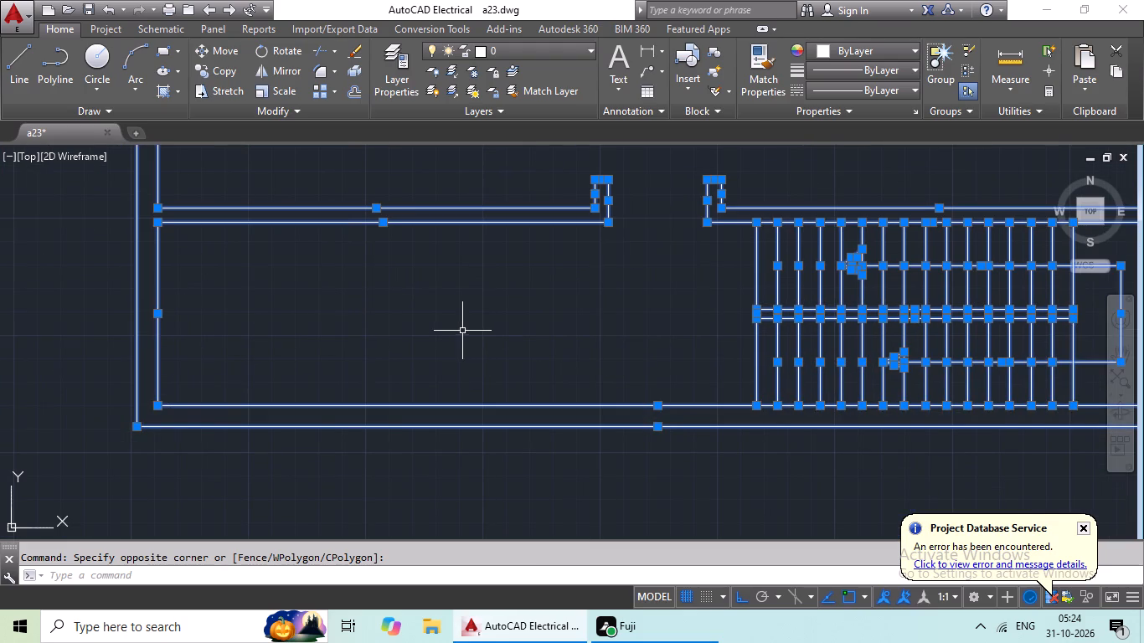
middle_click_drag(453, 336, 422, 399)
middle_click_drag(439, 347, 407, 427)
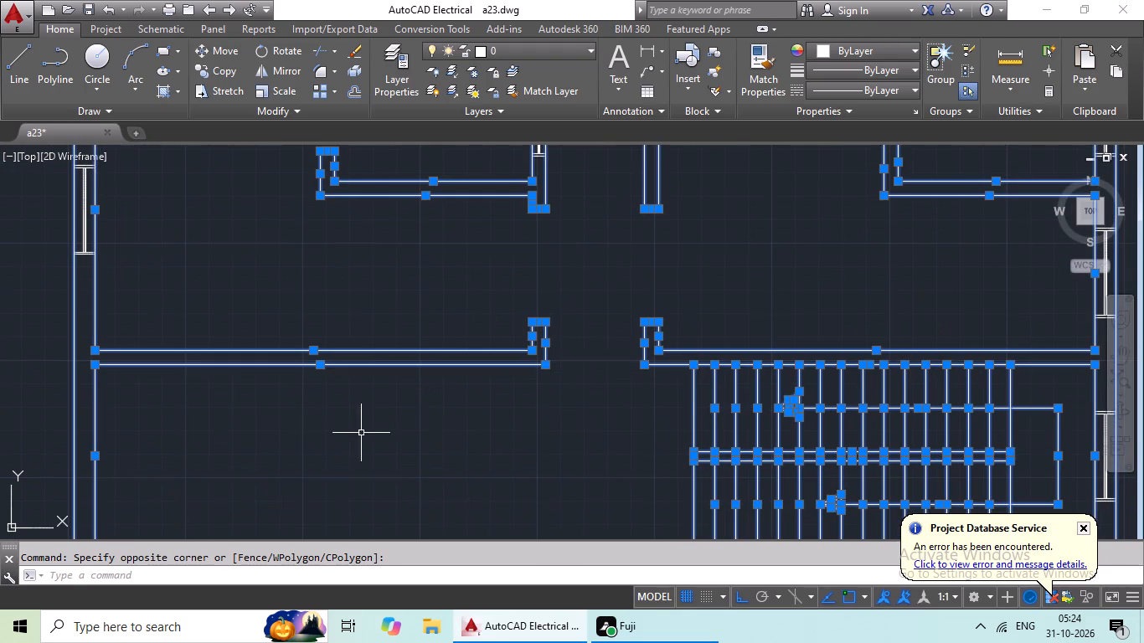
middle_click_drag(307, 433, 505, 285)
middle_click_drag(468, 404, 519, 331)
middle_click_drag(510, 267, 415, 440)
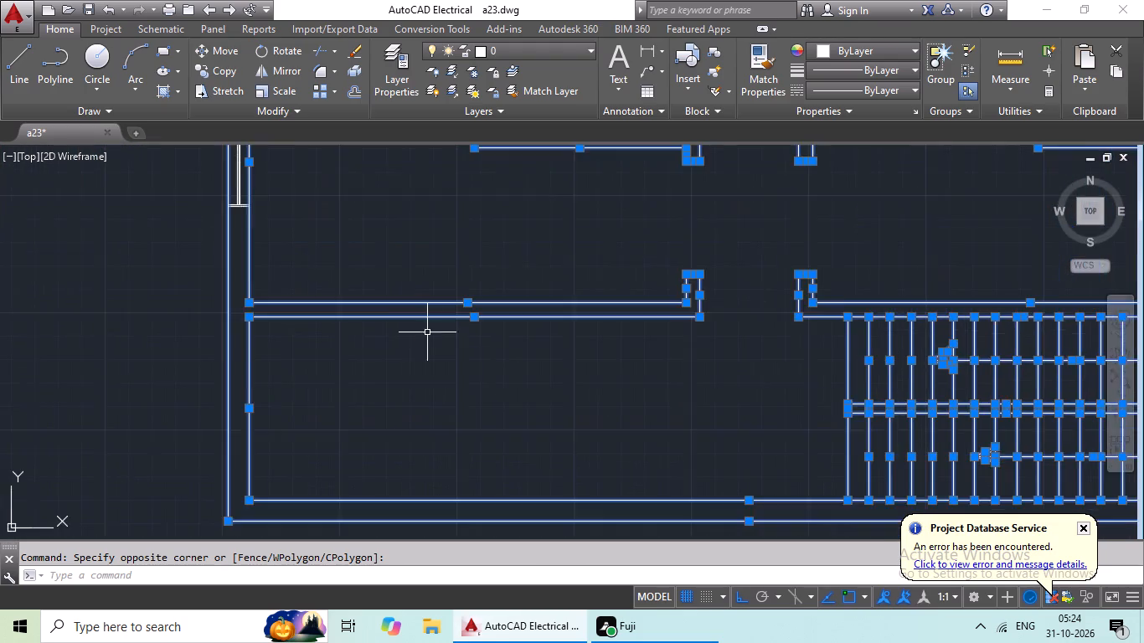
middle_click_drag(427, 335, 382, 460)
middle_click_drag(430, 330, 398, 433)
middle_click_drag(389, 416, 498, 341)
middle_click_drag(452, 404, 429, 528)
Add the lowest left unit's door stub at the exterior wall and its T-shaped partition to the selection.
middle_click_drag(365, 320, 360, 402)
scroll(318, 360, "up", 2)
left_click_drag(332, 316, 125, 339)
middle_click_drag(299, 327, 275, 393)
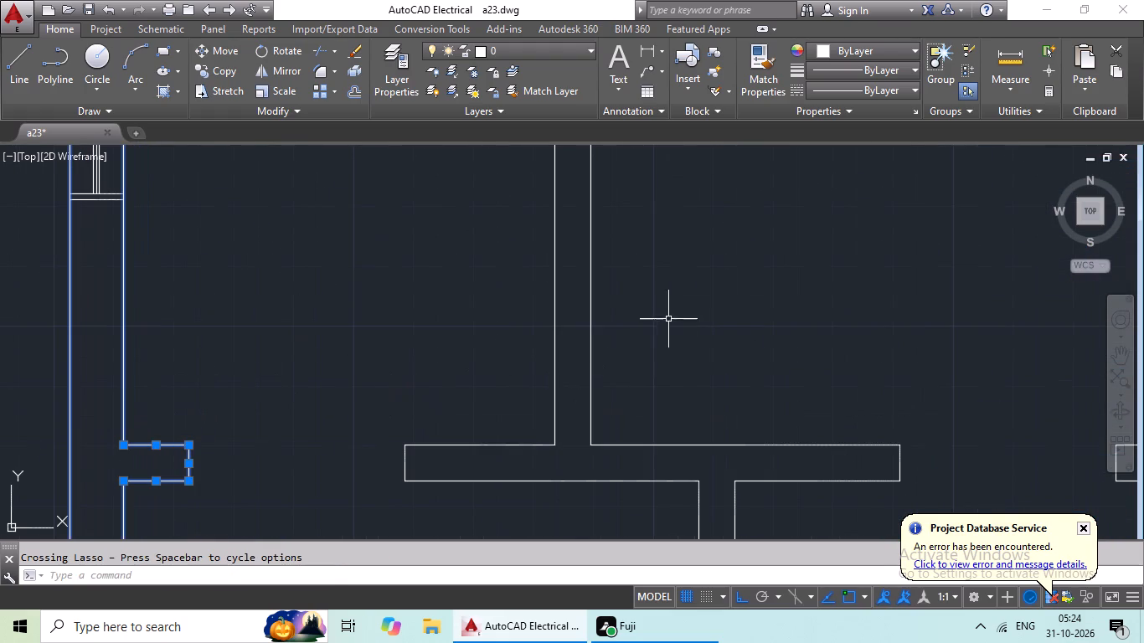
middle_click_drag(685, 267, 573, 220)
left_click_drag(837, 263, 592, 548)
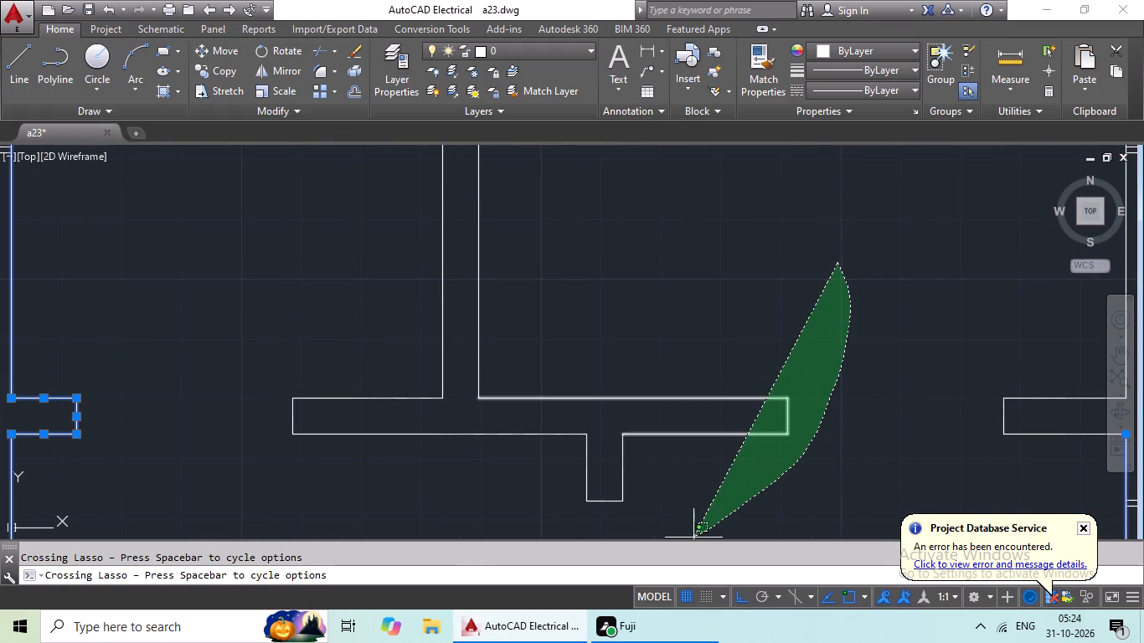
left_click_drag(592, 548, 321, 347)
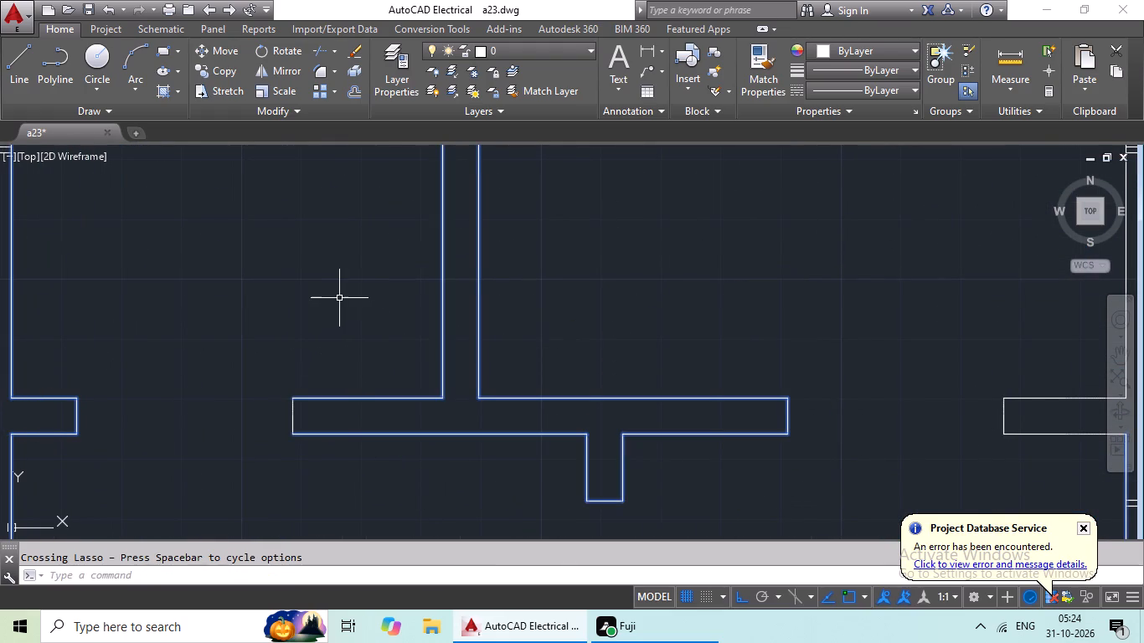
left_click_drag(328, 302, 466, 490)
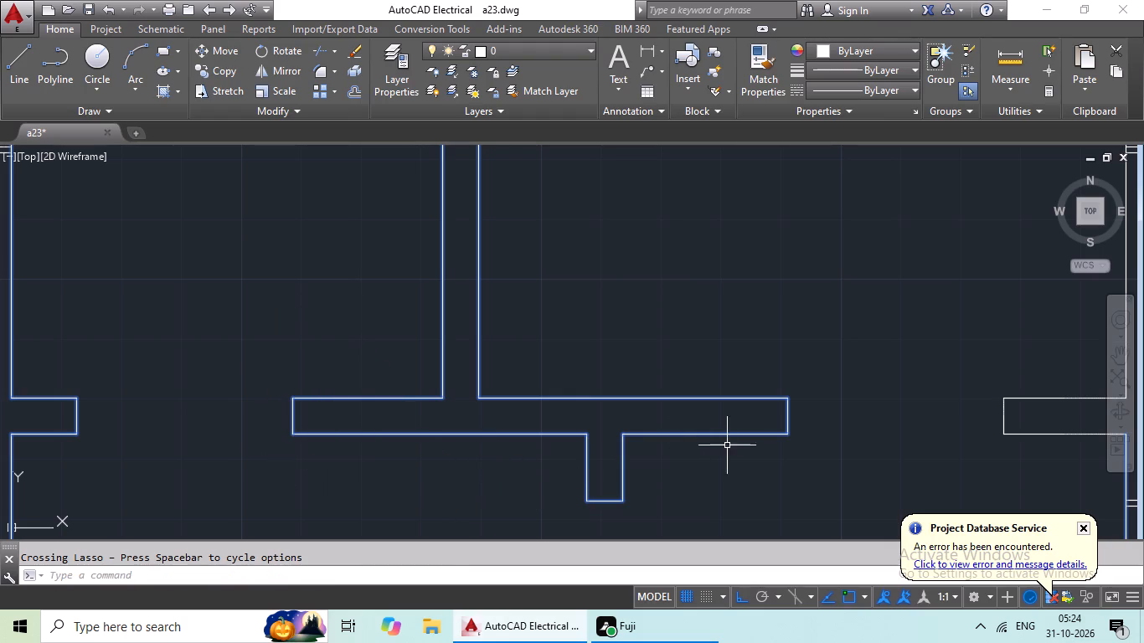
Add the lowest left unit's door stub at the corridor and the corridor wall's inner line above it to the selection.
scroll(835, 363, "down", 2)
middle_click_drag(832, 361, 506, 363)
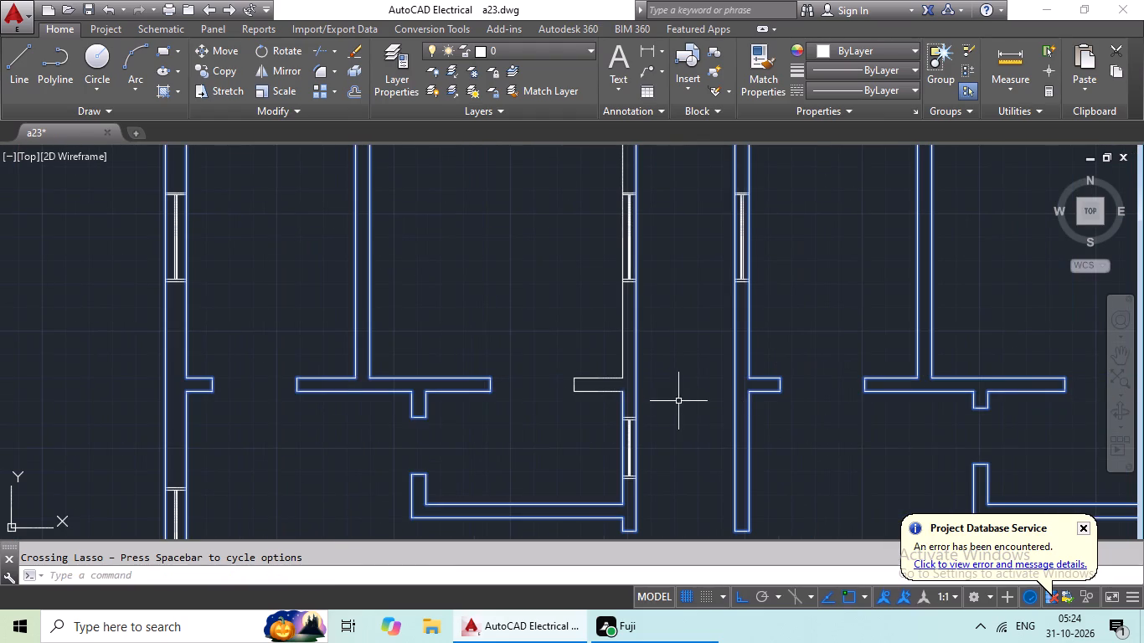
scroll(636, 381, "up", 3)
left_click_drag(490, 293, 530, 443)
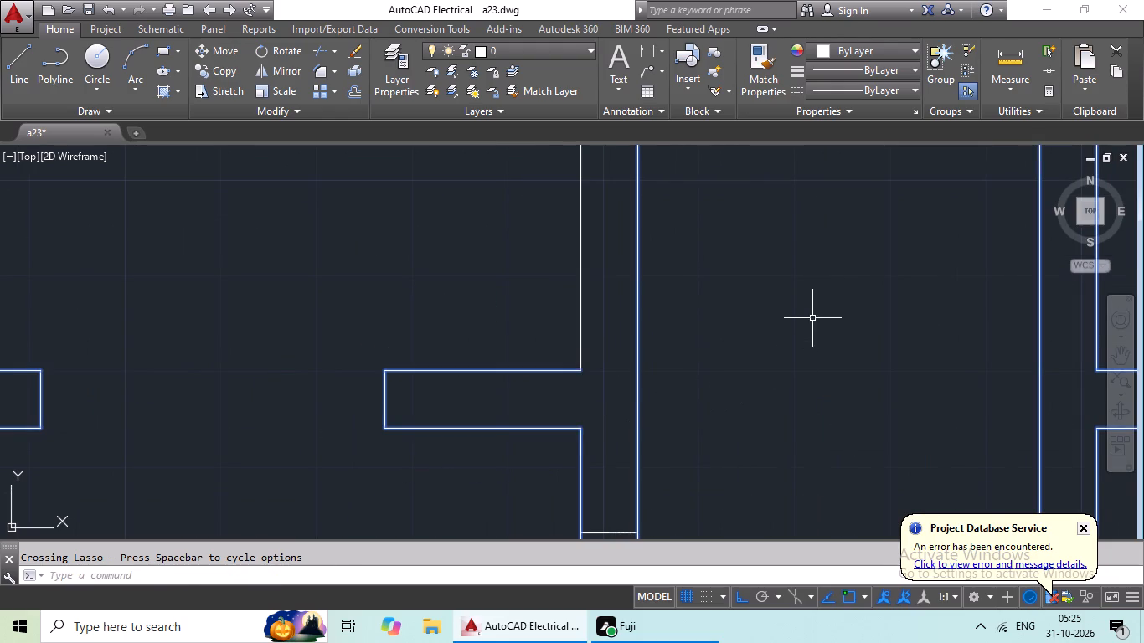
left_click_drag(777, 288, 459, 288)
scroll(538, 315, "down", 3)
middle_click_drag(624, 383, 651, 231)
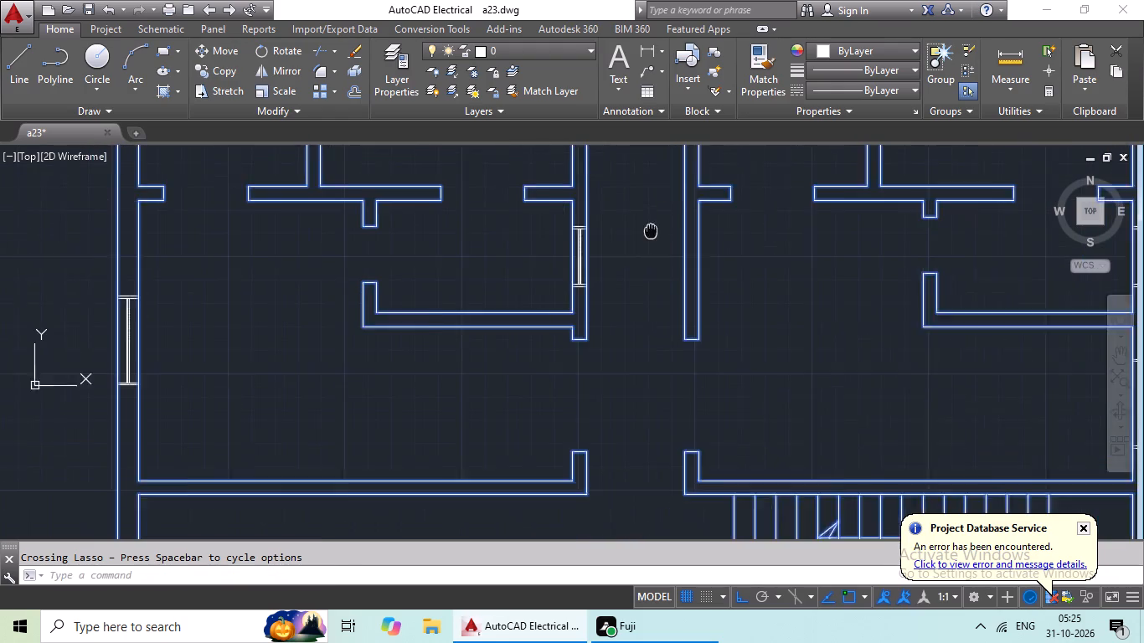
scroll(653, 346, "down", 1)
middle_click_drag(497, 393, 414, 256)
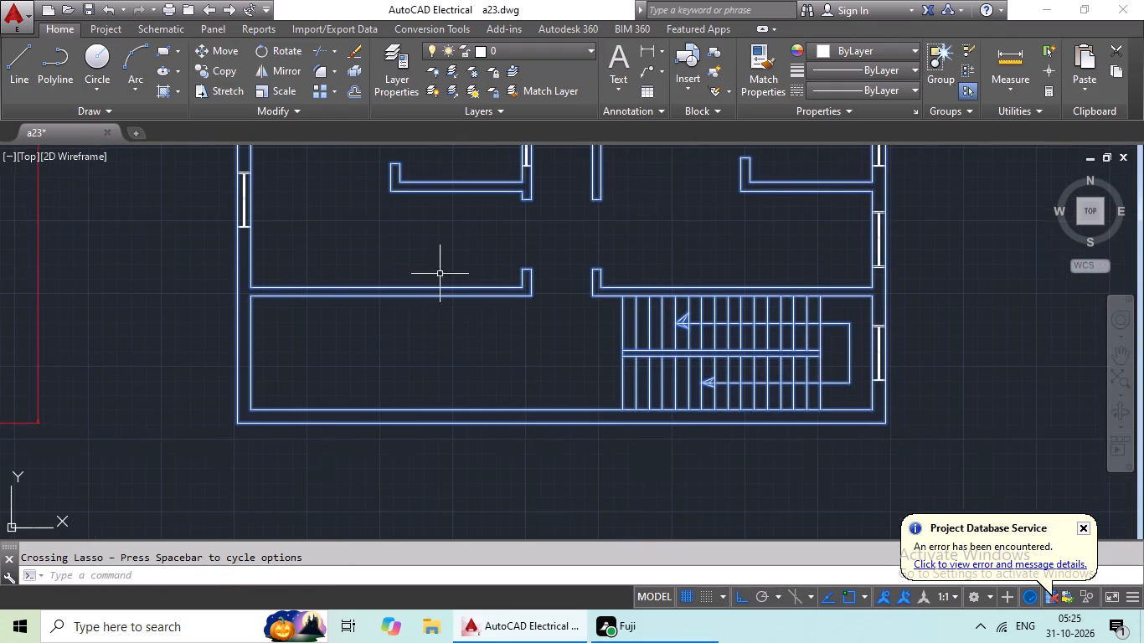
Add both lines of the cross wall above the lowest right unit and its corridor end to the selection, without its windows.
middle_click_drag(515, 356, 405, 552)
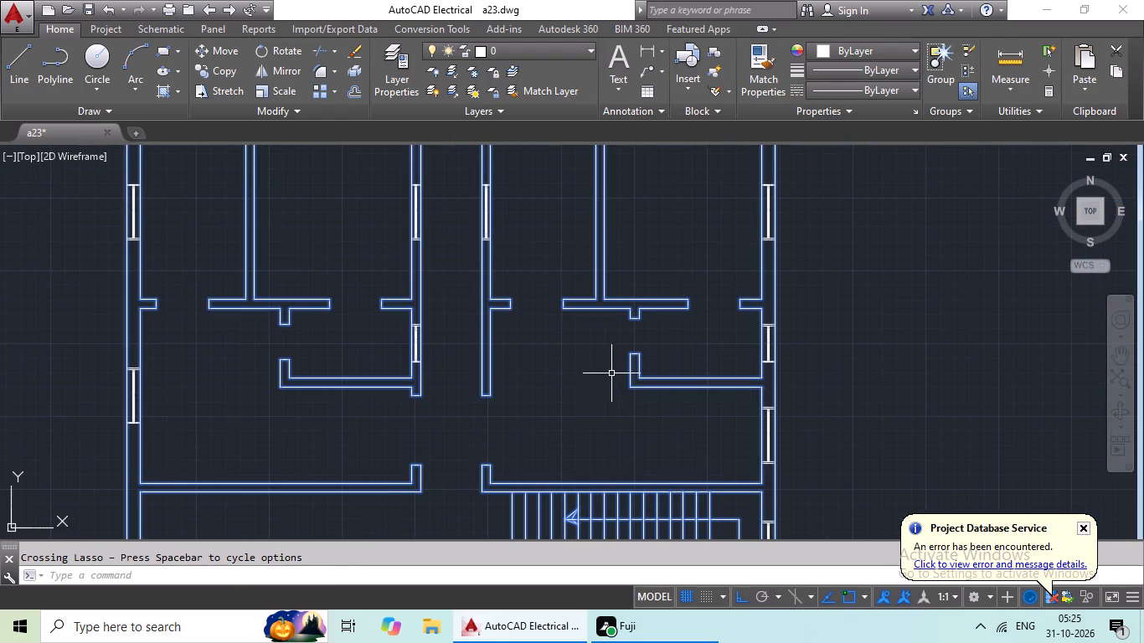
middle_click_drag(611, 372, 514, 553)
middle_click_drag(603, 339, 585, 425)
scroll(507, 383, "up", 3)
left_click_drag(581, 336, 513, 514)
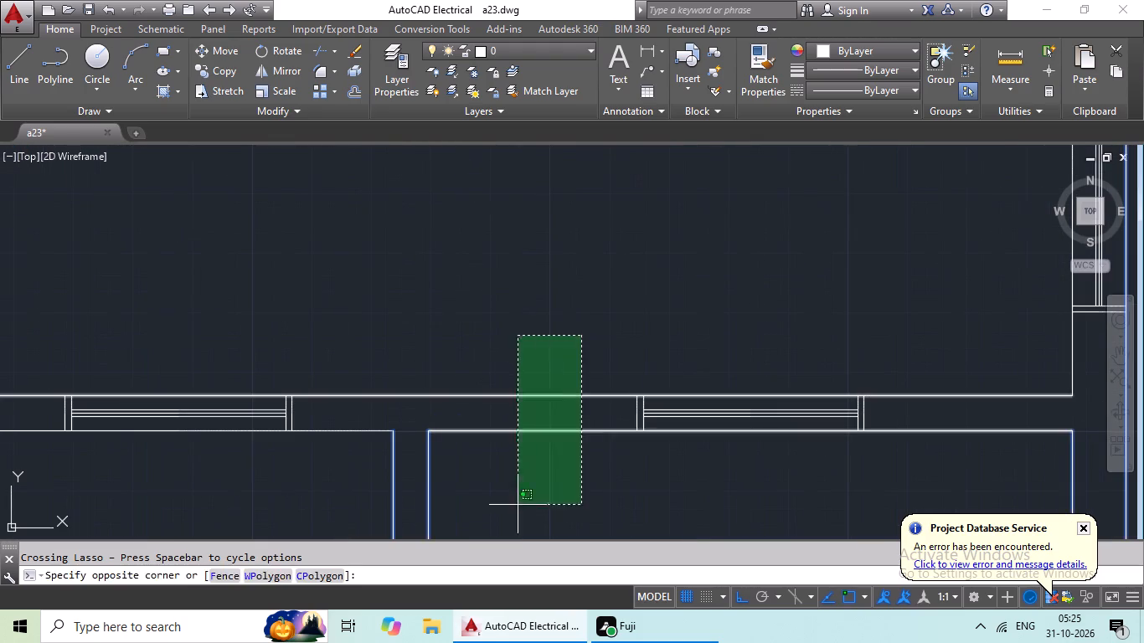
left_click_drag(513, 514, 502, 542)
scroll(635, 449, "down", 2)
scroll(394, 398, "up", 3)
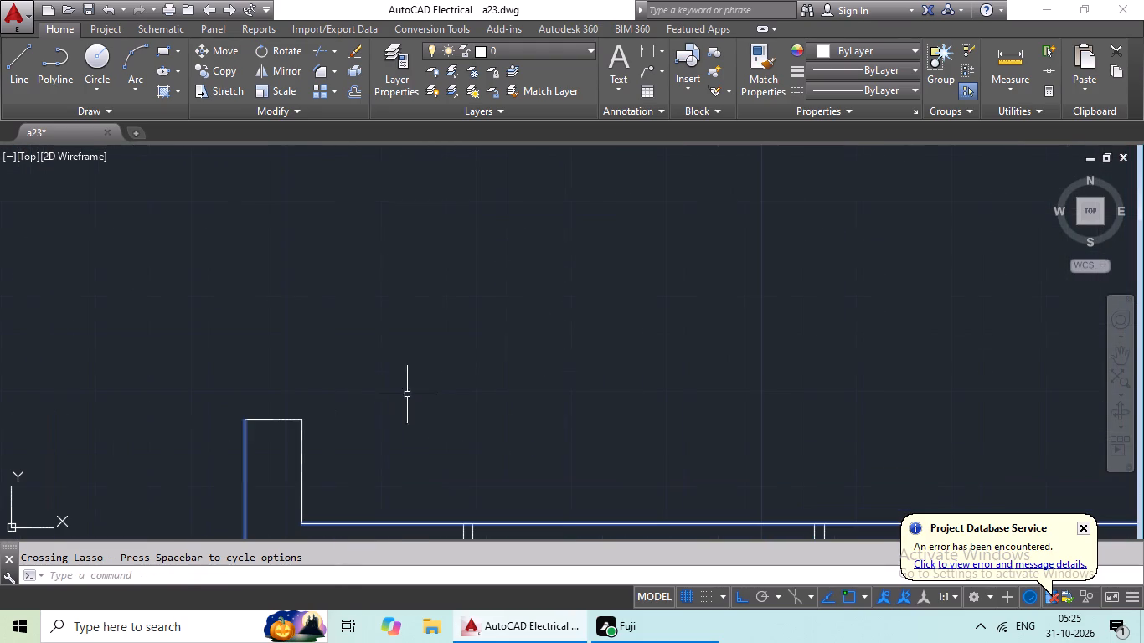
left_click_drag(425, 368, 327, 470)
middle_click_drag(420, 447, 494, 263)
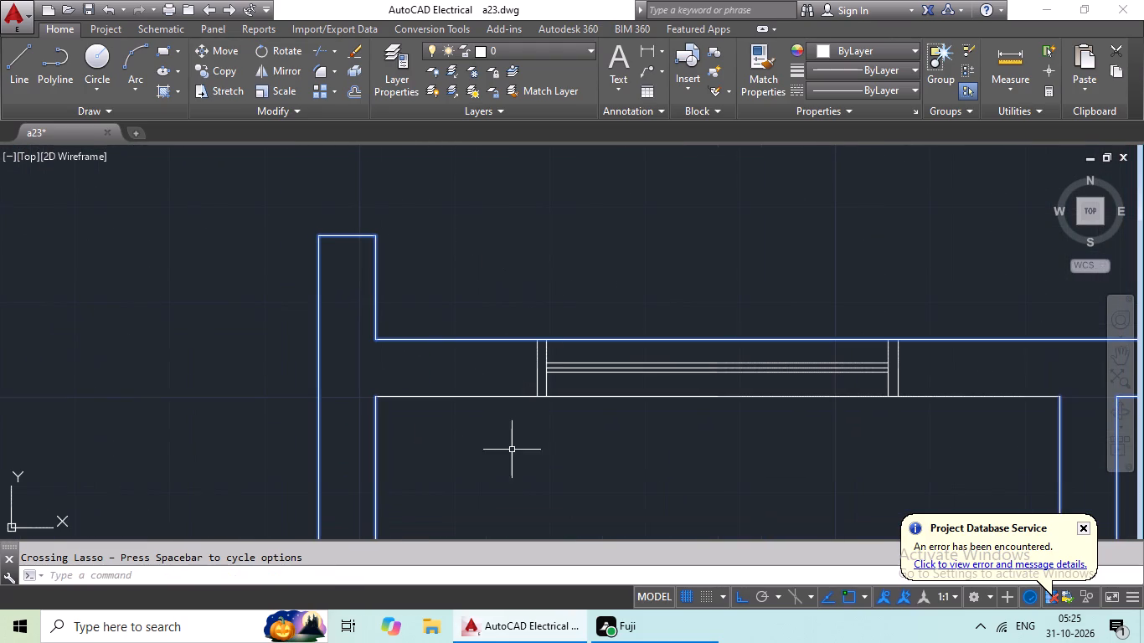
left_click_drag(450, 367, 412, 464)
left_click(419, 467)
Add the exterior wall's inner line beside the lower window of the second-lowest right unit to the selection, without the window.
scroll(719, 456, "down", 1)
middle_click_drag(699, 459, 693, 460)
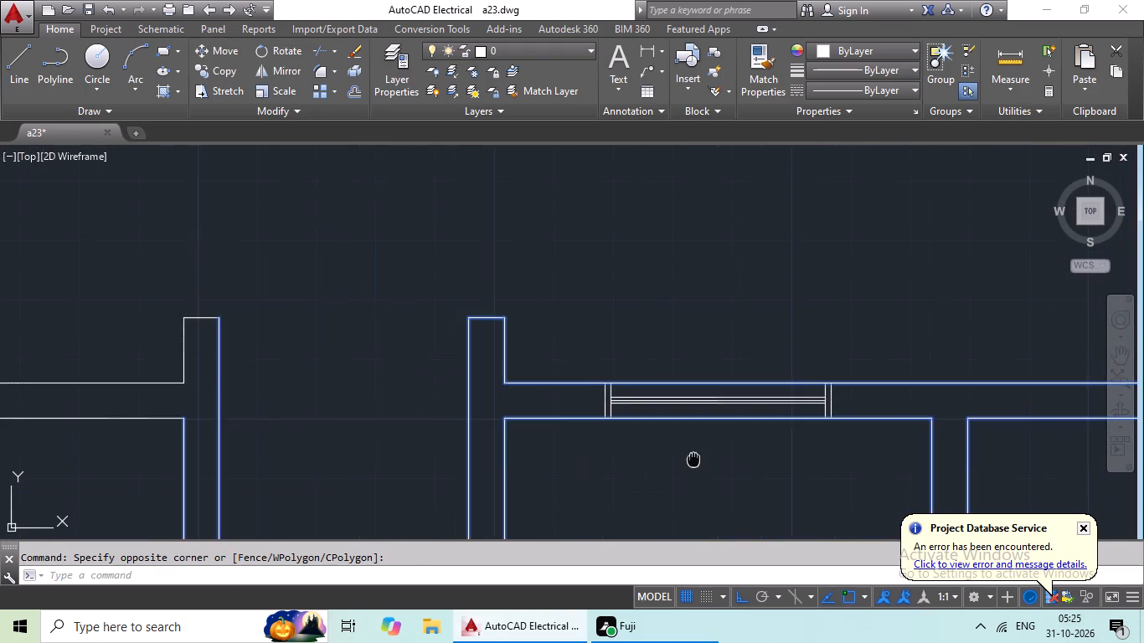
middle_click_drag(693, 460, 513, 399)
scroll(613, 400, "down", 2)
middle_click_drag(778, 424, 712, 459)
scroll(905, 275, "up", 3)
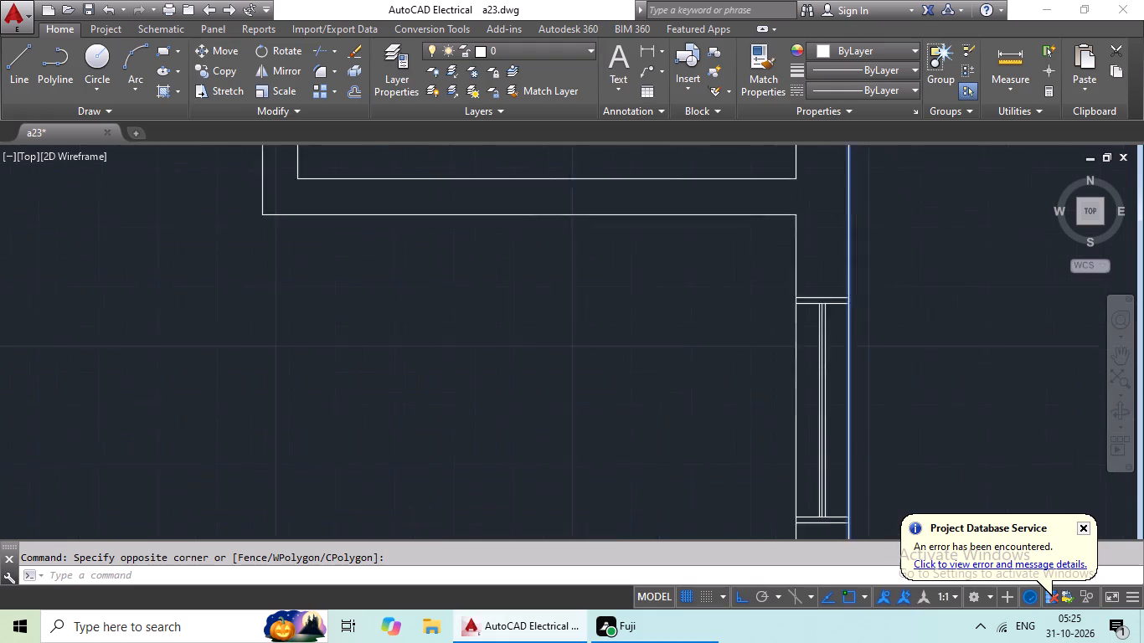
left_click_drag(894, 249, 502, 313)
Add the second-lowest right unit's L-shaped wall and the exterior wall's inner line directly above it to the selection, without the window.
middle_click_drag(516, 337, 735, 495)
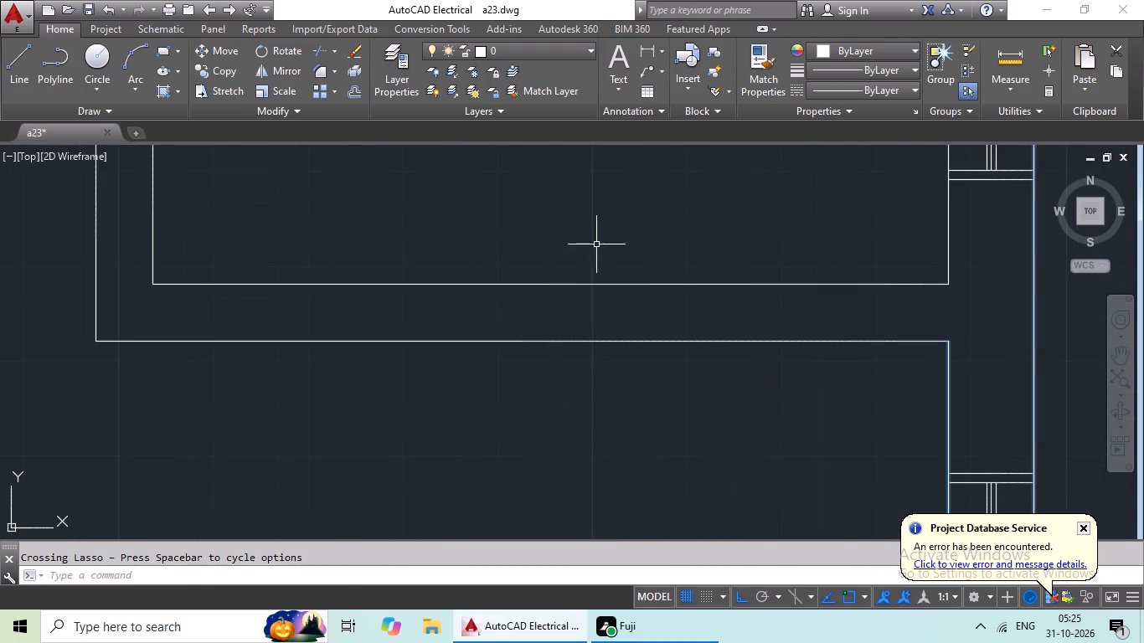
left_click_drag(623, 239, 430, 408)
middle_click_drag(493, 418, 843, 588)
left_click_drag(622, 300, 551, 285)
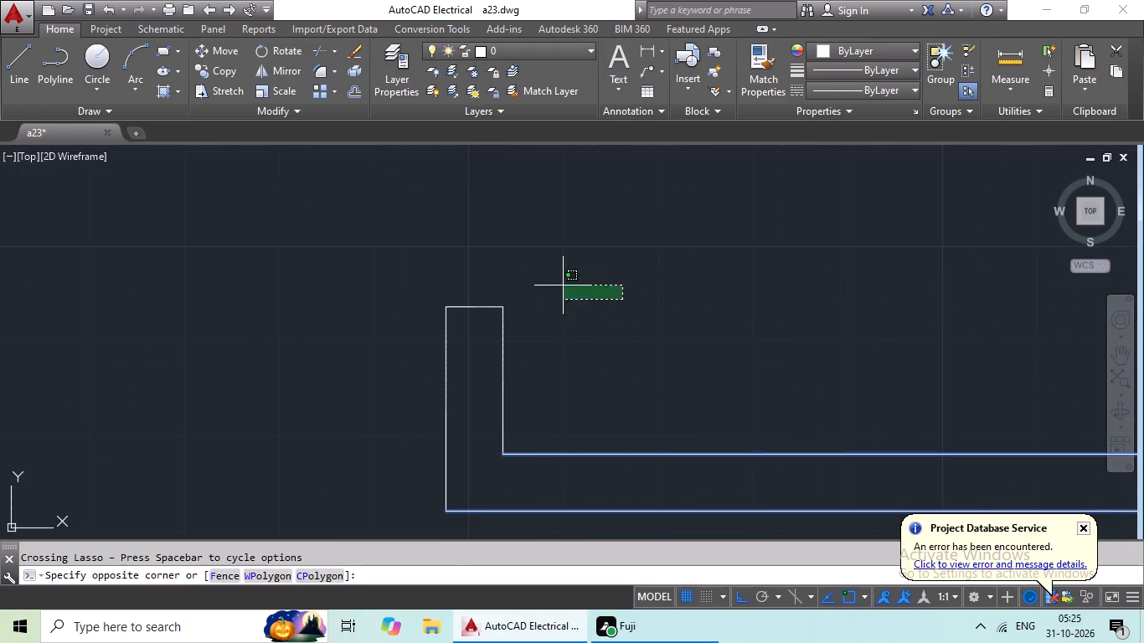
left_click_drag(551, 285, 552, 479)
middle_click_drag(782, 383, 192, 469)
middle_click_drag(497, 483, 405, 342)
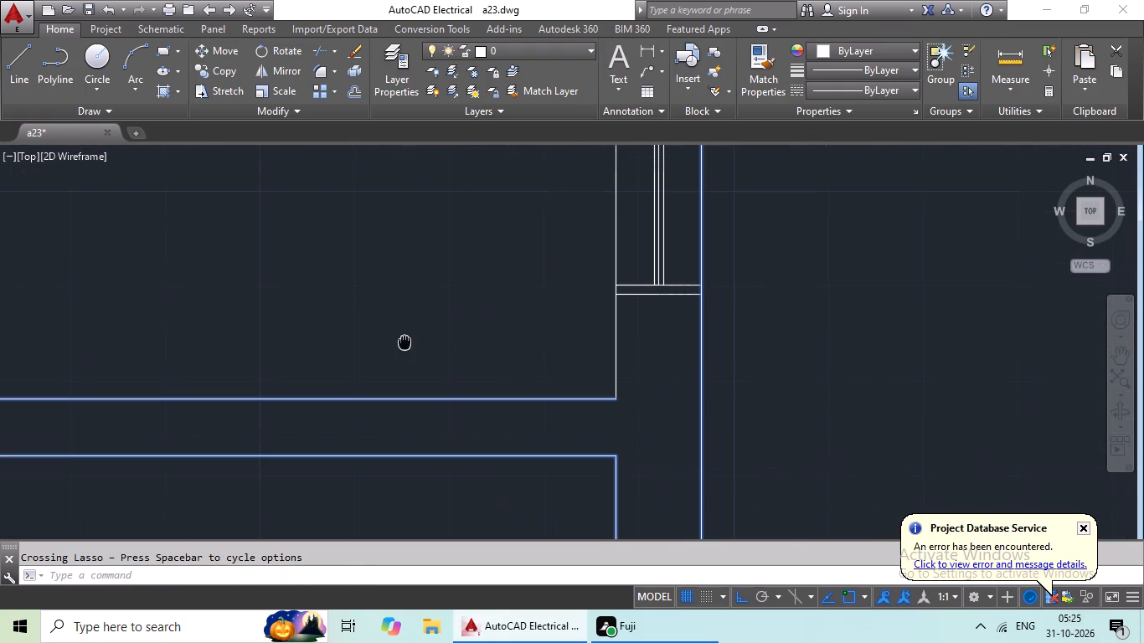
left_click_drag(875, 351, 452, 356)
middle_click_drag(485, 360, 540, 604)
Add the second-lowest right unit's T-shaped partition and its corridor wall with door stub to the selection.
scroll(551, 594, "down", 2)
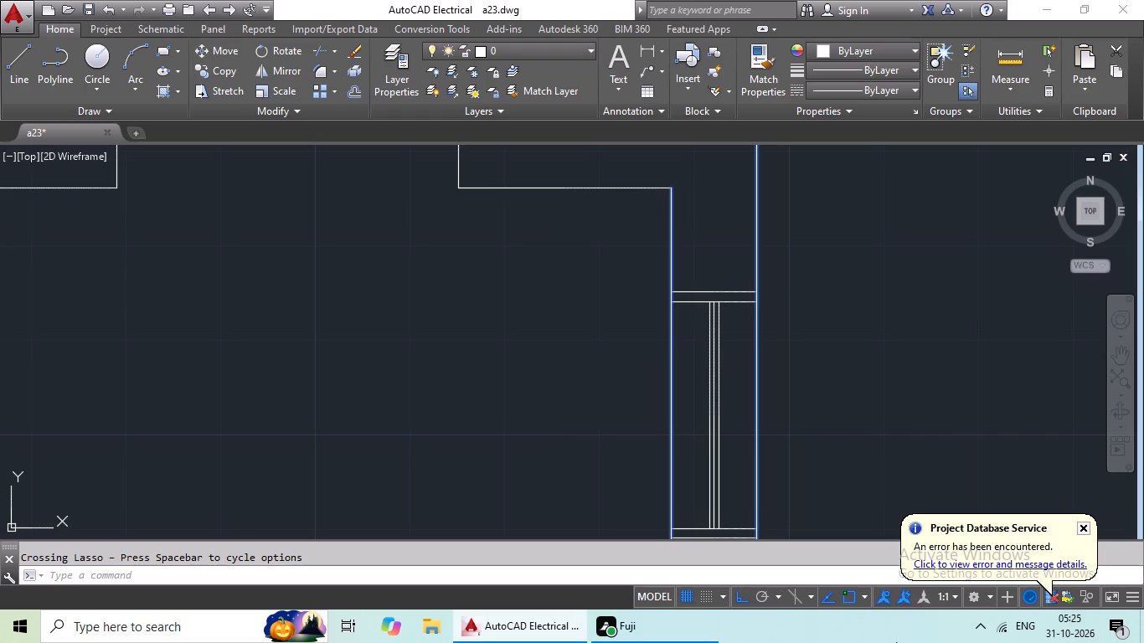
scroll(515, 401, "down", 3)
middle_click_drag(508, 455, 595, 419)
left_click_drag(563, 251, 291, 280)
left_click_drag(309, 283, 177, 395)
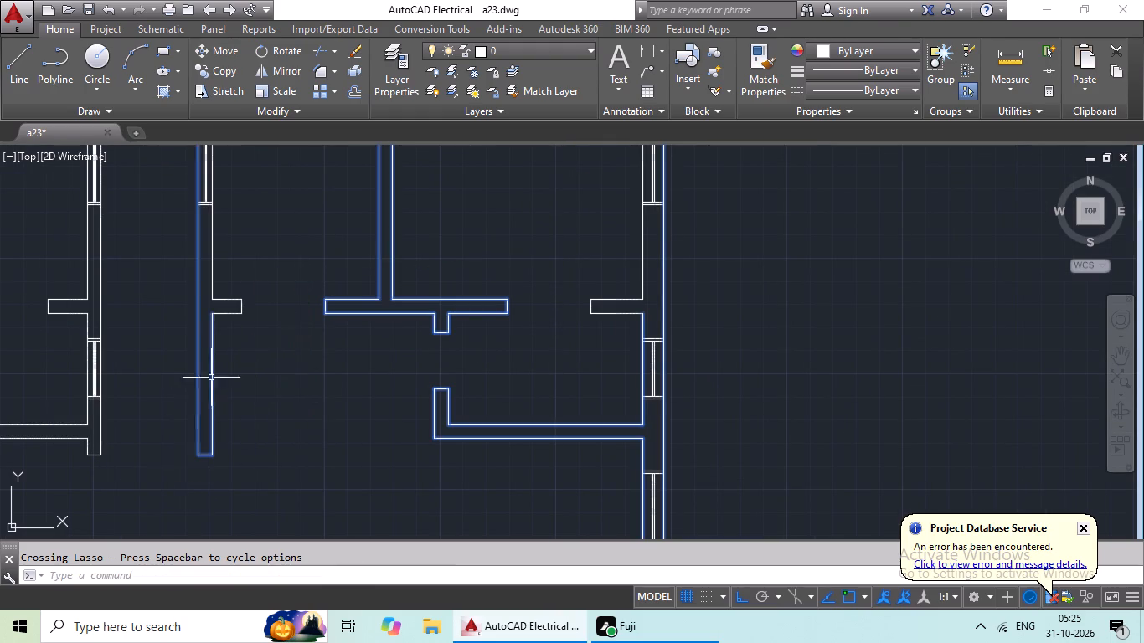
middle_click_drag(300, 334, 408, 472)
left_click_drag(422, 351, 247, 421)
Add the second-lowest left unit's corridor wall with door stub and its L-shaped wall to the selection.
middle_click_drag(281, 426, 644, 401)
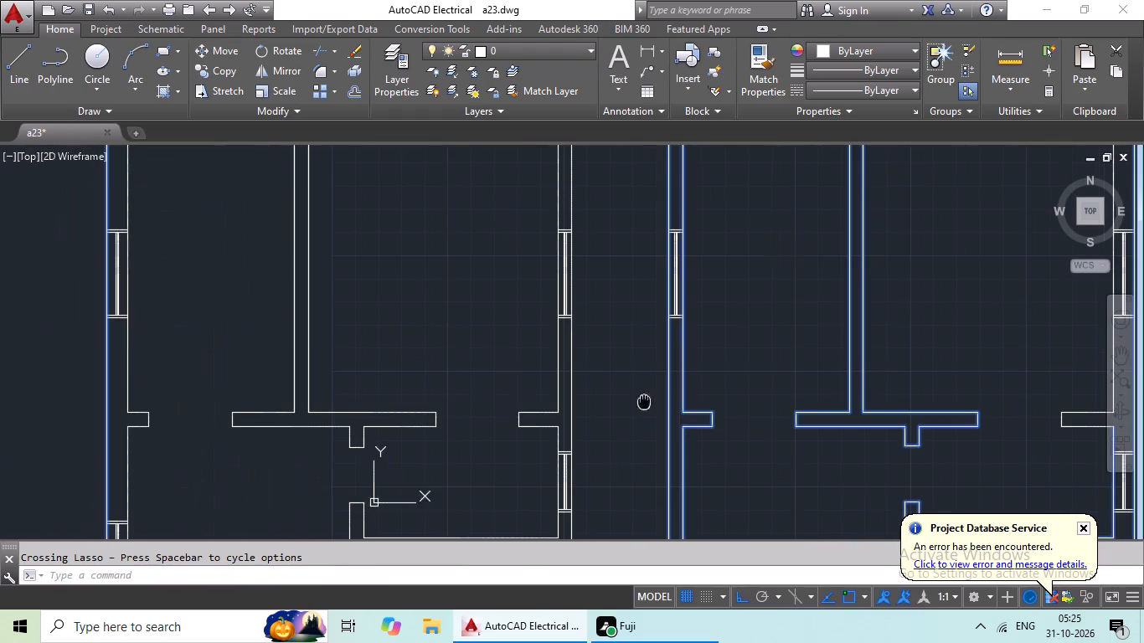
scroll(611, 391, "up", 2)
left_click_drag(621, 380, 329, 422)
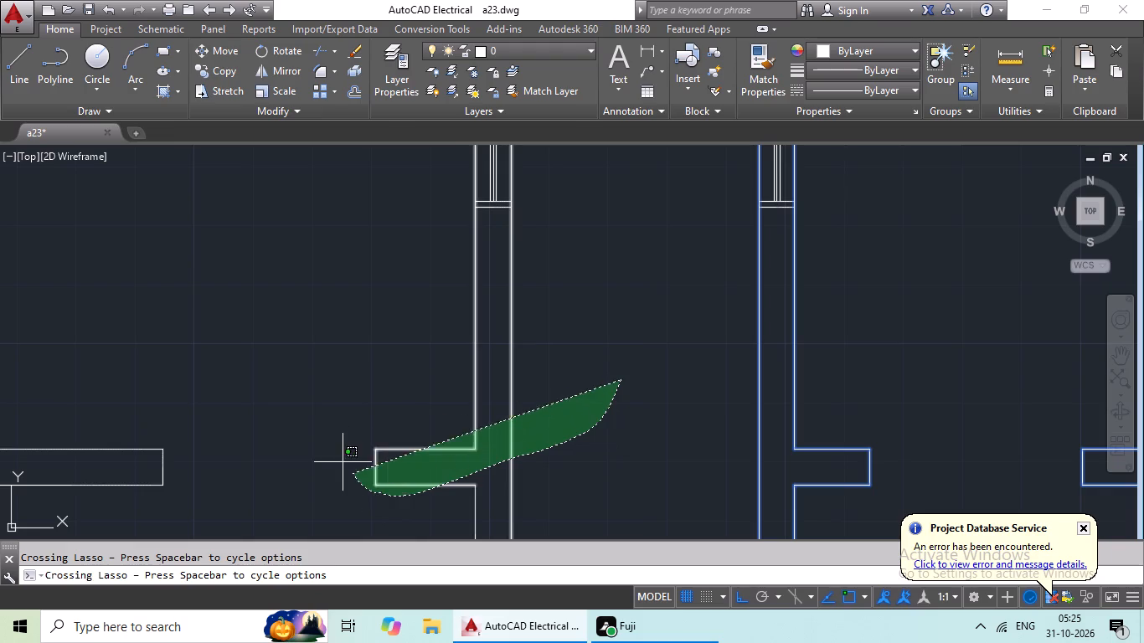
left_click_drag(329, 422, 325, 394)
scroll(405, 362, "down", 2)
middle_click_drag(373, 433, 458, 281)
left_click_drag(450, 296, 272, 375)
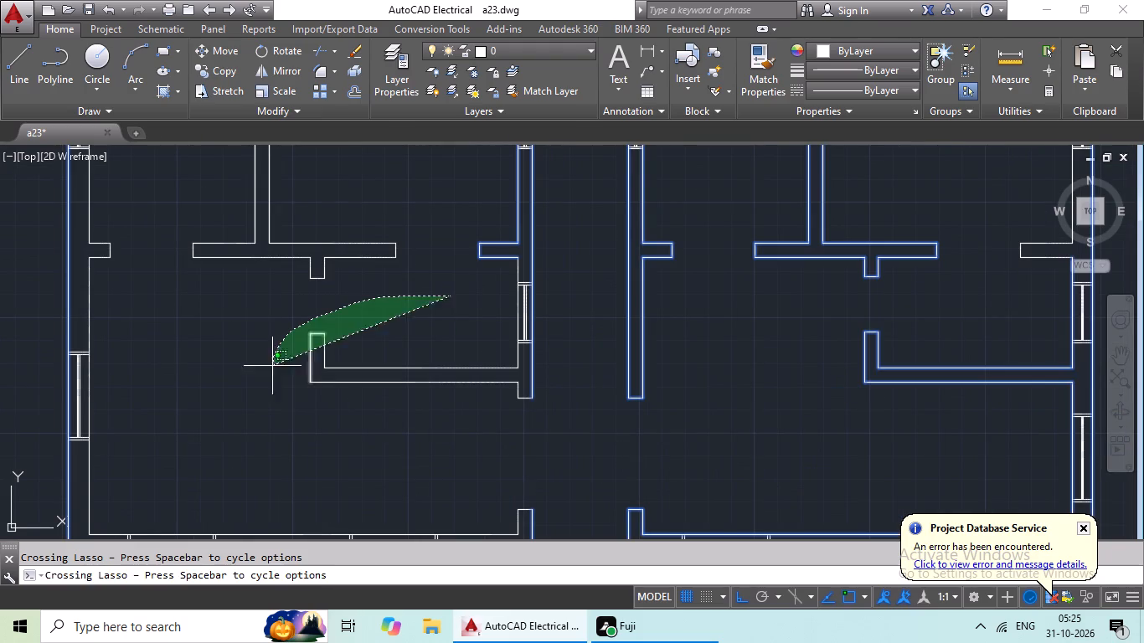
left_click_drag(272, 375, 503, 379)
Add the cross wall above the lowest left unit, its corridor end and the exterior wall's inner line above it to the selection, without windows.
middle_click_drag(513, 405, 497, 291)
scroll(538, 399, "up", 2)
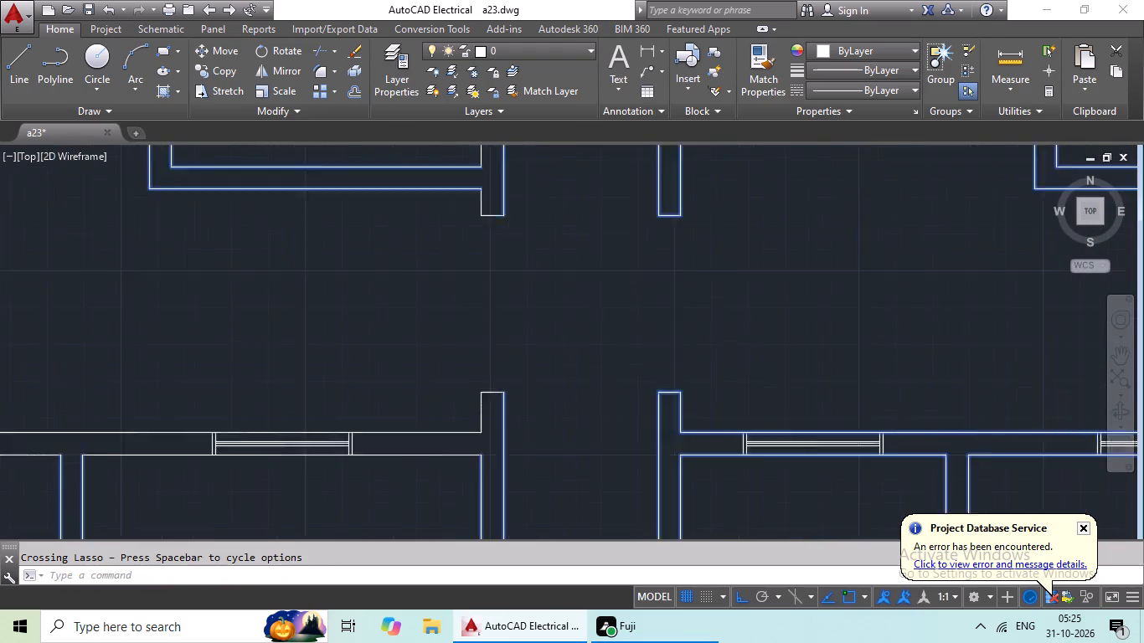
left_click_drag(569, 348, 388, 507)
middle_click_drag(418, 522, 722, 367)
middle_click_drag(468, 424, 477, 422)
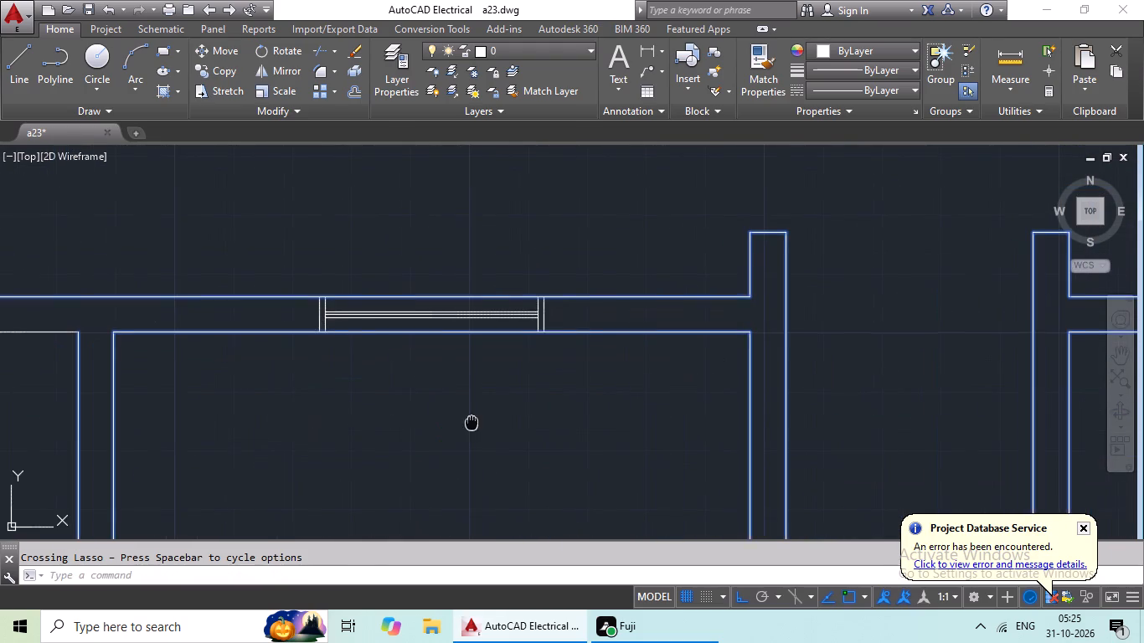
middle_click_drag(477, 422, 841, 395)
left_click_drag(465, 206, 358, 394)
middle_click_drag(364, 406, 727, 358)
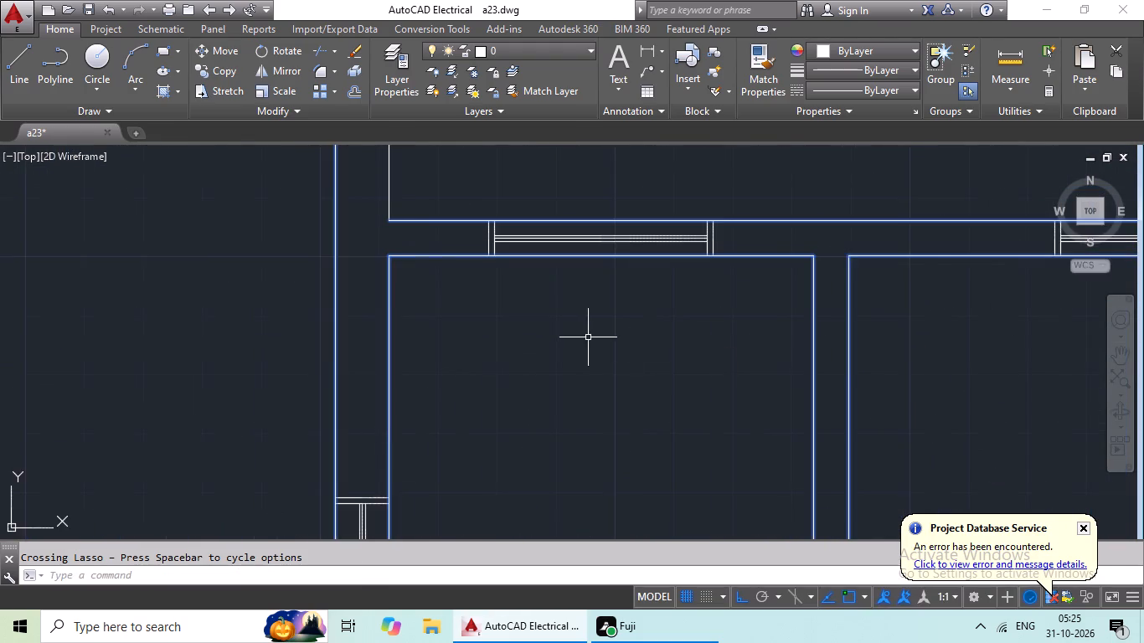
middle_click_drag(586, 334, 537, 524)
left_click_drag(594, 213, 294, 315)
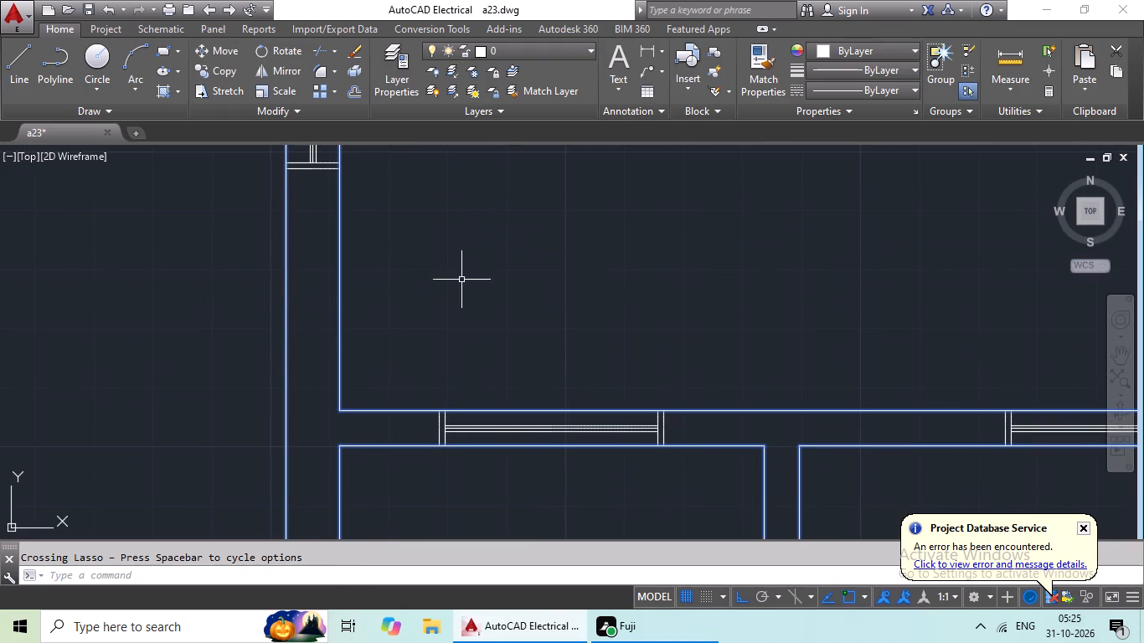
Add the second-lowest left unit's T-shaped partition and its exterior wall door stub with the inner line above to the selection.
middle_click_drag(502, 261, 427, 440)
scroll(498, 296, "down", 1)
middle_click_drag(497, 301, 438, 441)
scroll(527, 344, "down", 1)
middle_click_drag(536, 349, 469, 436)
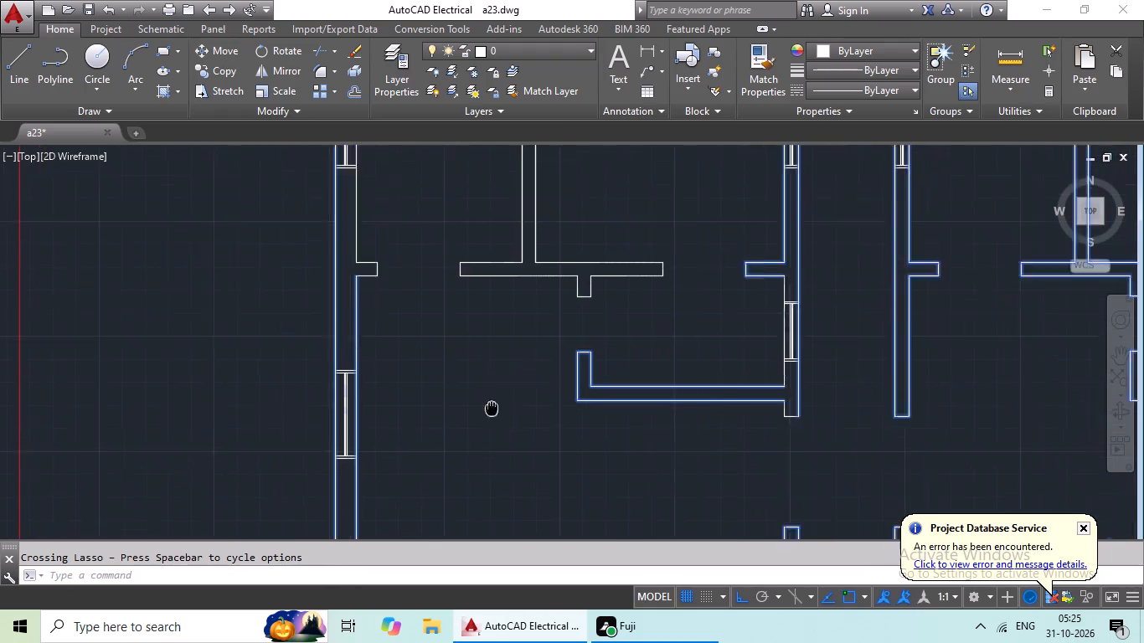
middle_click_drag(469, 436, 448, 465)
left_click_drag(622, 265, 387, 307)
left_click_drag(389, 269, 379, 288)
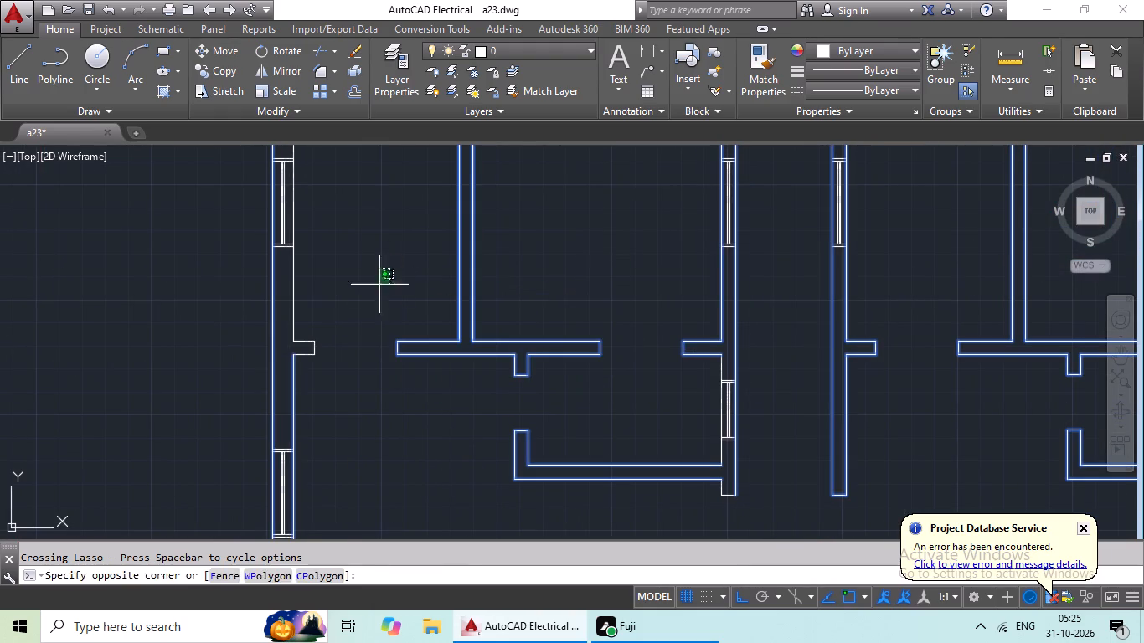
left_click_drag(379, 288, 259, 337)
Add the second-lowest right unit's door stub at the exterior wall and the wall's inner line above it to the selection.
scroll(354, 328, "down", 2)
middle_click_drag(354, 328, 273, 358)
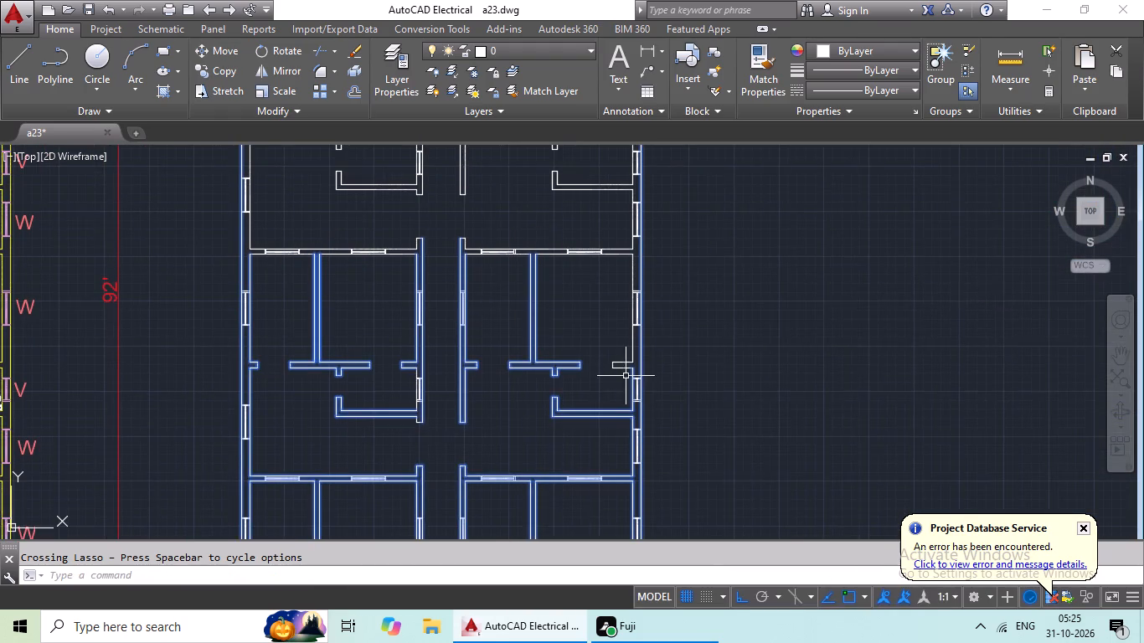
scroll(626, 377, "up", 3)
left_click_drag(609, 270, 611, 409)
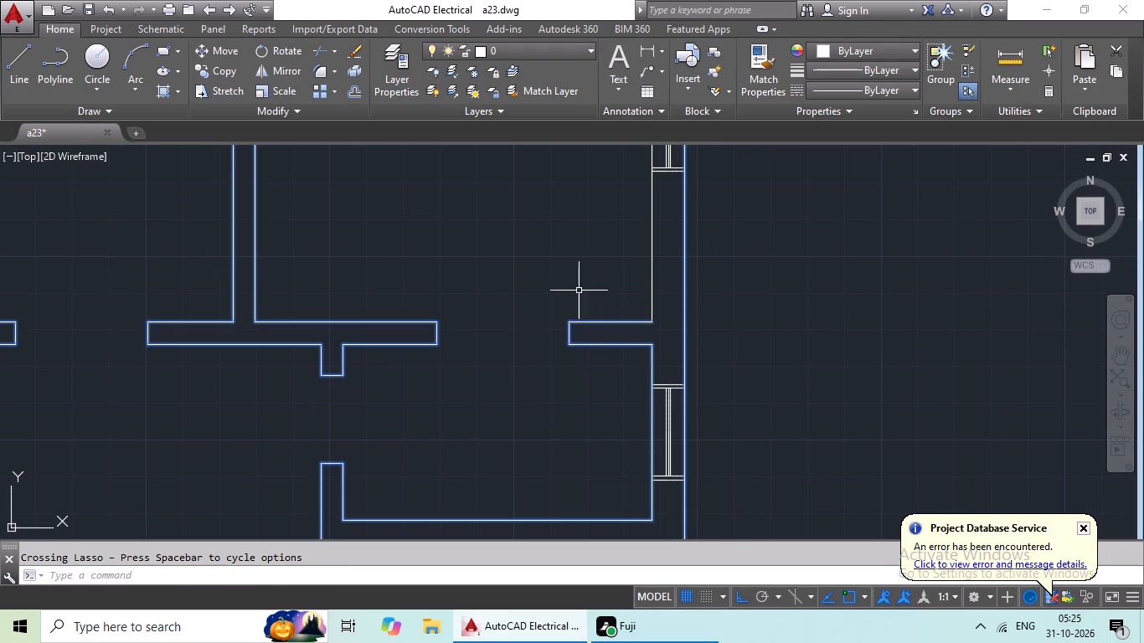
middle_click_drag(578, 290, 508, 463)
left_click_drag(820, 301, 502, 434)
Add both lines of the cross wall above the second-lowest right unit and its corridor end to the selection, without its windows.
middle_click_drag(553, 377, 600, 570)
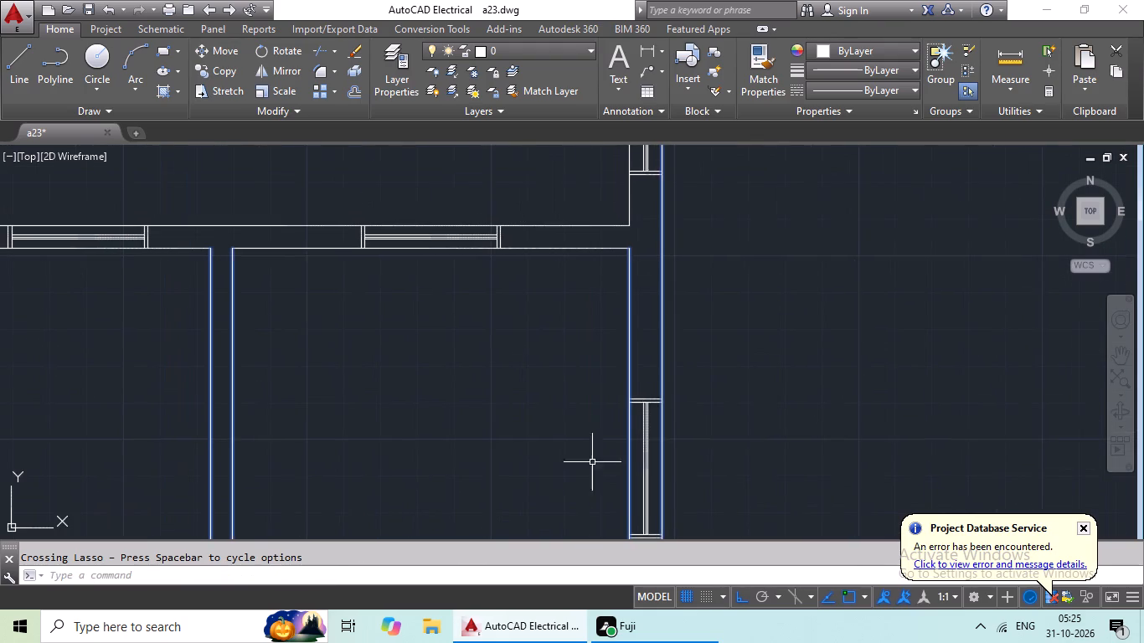
middle_click_drag(583, 388, 536, 550)
left_click_drag(544, 324, 441, 515)
middle_click_drag(472, 530, 901, 332)
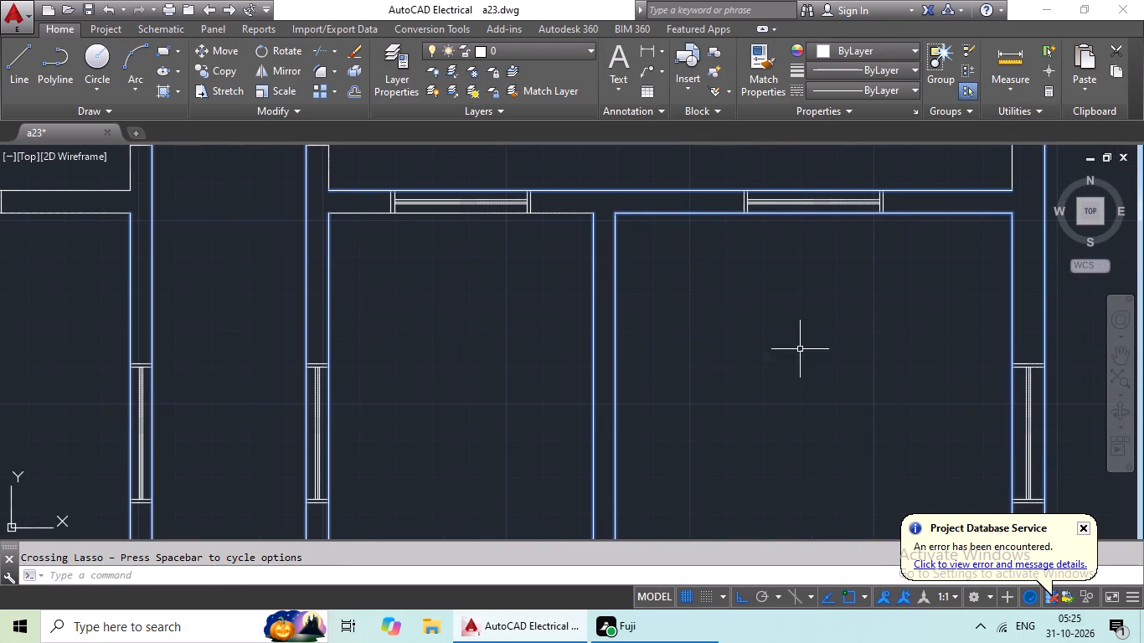
middle_click_drag(565, 260, 539, 359)
scroll(534, 298, "up", 3)
left_click_drag(595, 272, 466, 451)
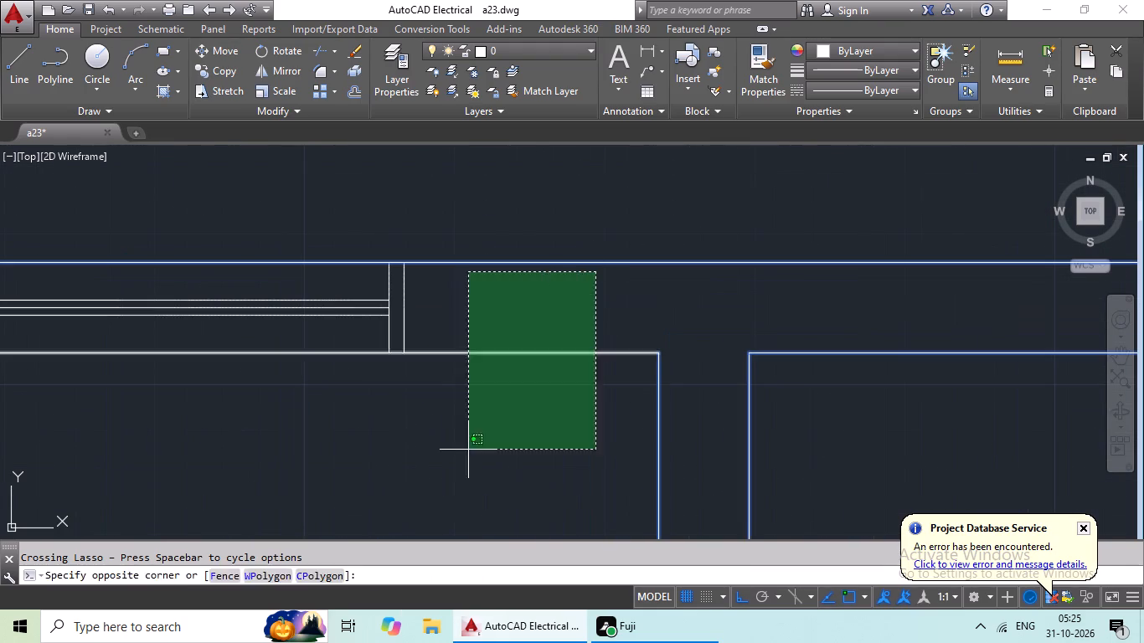
left_click_drag(466, 451, 464, 455)
middle_click_drag(511, 466, 1086, 455)
middle_click_drag(472, 402, 639, 642)
left_click_drag(486, 260, 357, 388)
Add the cross wall above the second-lowest left unit, its corridor end and the exterior wall's inner line above it to the selection, without windows.
scroll(504, 230, "down", 3)
scroll(523, 345, "down", 1)
middle_click_drag(544, 414, 588, 399)
scroll(444, 232, "up", 1)
left_click_drag(451, 242, 389, 258)
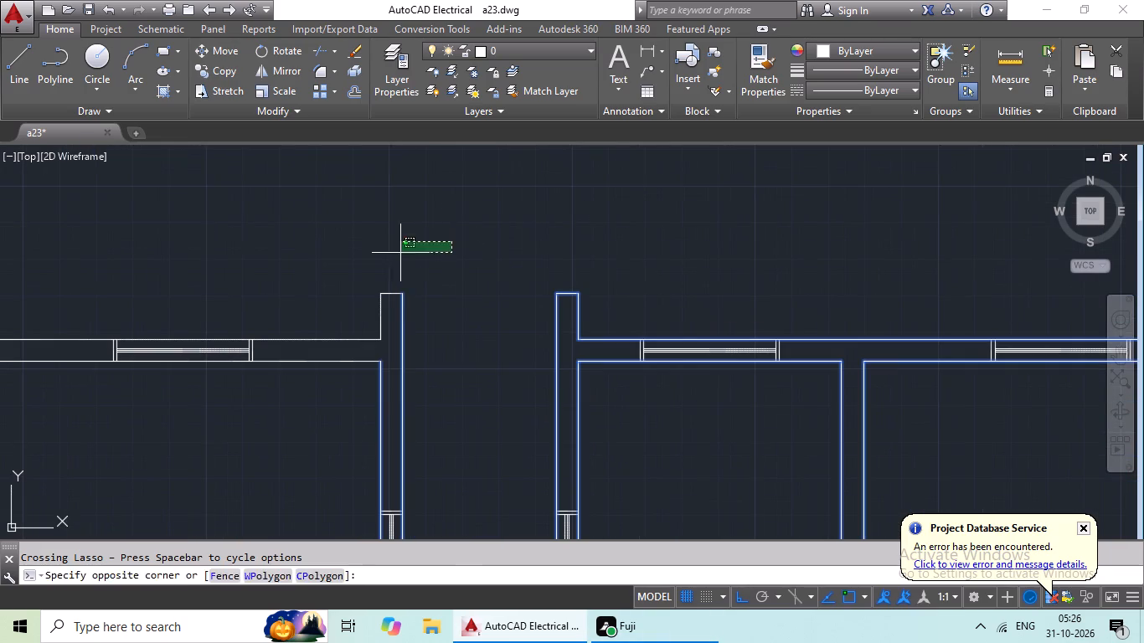
left_click_drag(389, 258, 437, 411)
middle_click_drag(482, 404, 777, 378)
scroll(456, 374, "down", 1)
middle_click_drag(459, 377, 631, 373)
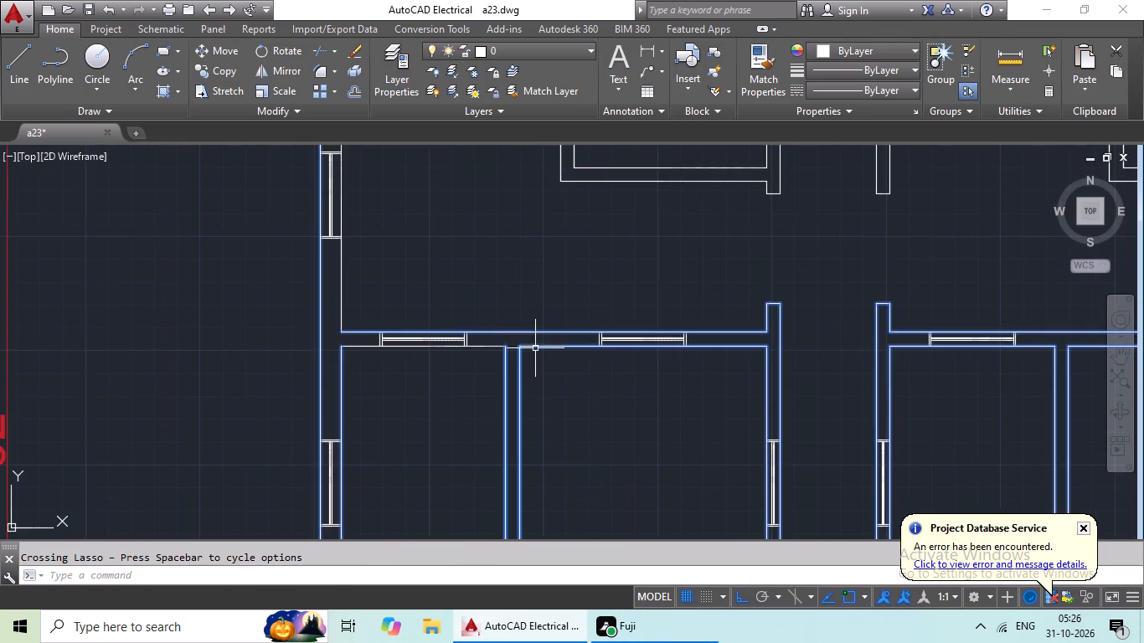
scroll(500, 337, "up", 3)
left_click_drag(509, 265, 428, 444)
middle_click_drag(478, 455, 860, 474)
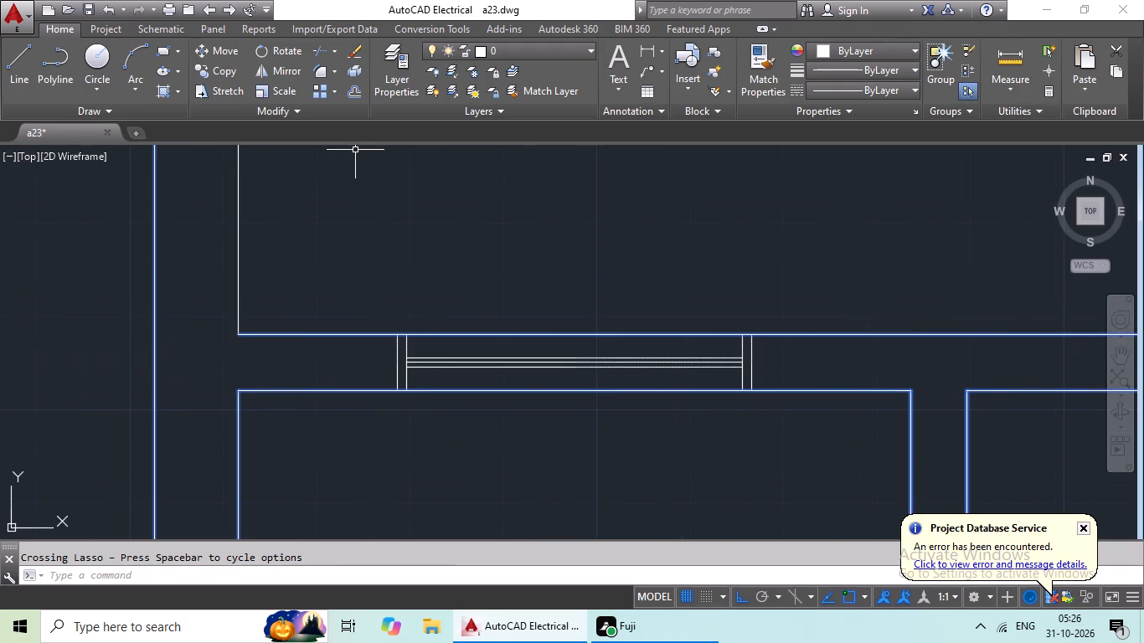
middle_click_drag(349, 211, 333, 316)
left_click_drag(417, 206, 183, 316)
Add the third-lowest left unit's L-shaped wall and the adjoining corridor wall's inner line and end to the selection, without the window.
scroll(331, 241, "down", 1)
middle_click_drag(359, 229, 358, 234)
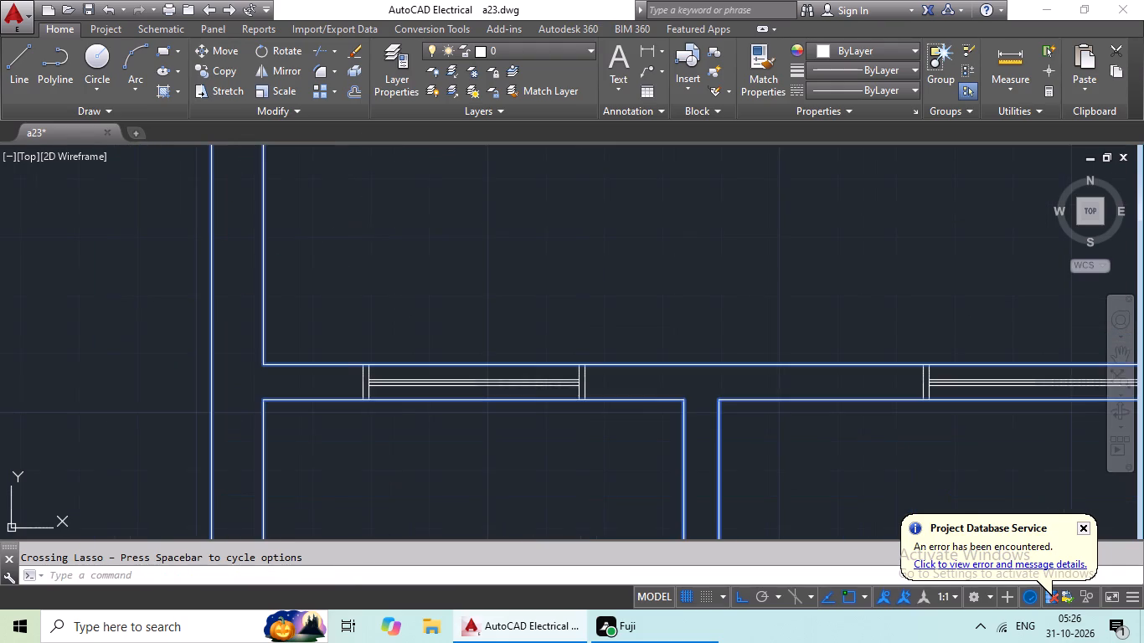
middle_click_drag(358, 234, 322, 352)
scroll(372, 275, "down", 1)
middle_click_drag(392, 285, 343, 378)
scroll(418, 294, "down", 1)
middle_click_drag(418, 294, 310, 362)
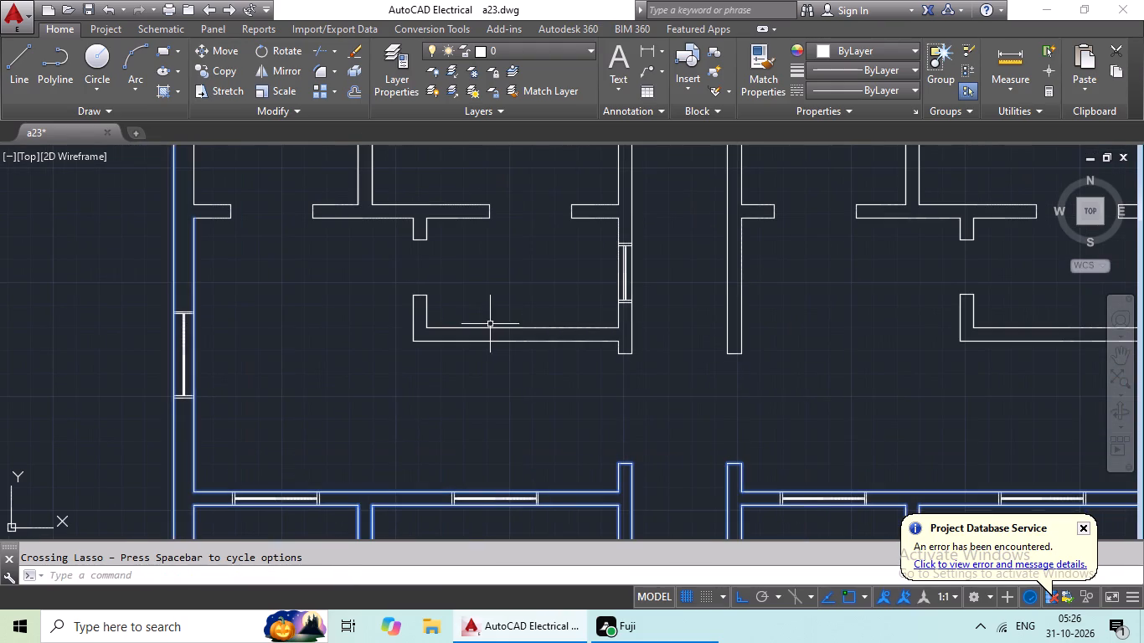
left_click_drag(493, 275, 662, 340)
Add the third-lowest right unit's corridor wall end and door stub, T-shaped partition and L-shaped wall to the selection.
middle_click_drag(688, 337, 559, 386)
left_click_drag(666, 198, 576, 308)
middle_click_drag(778, 351, 534, 409)
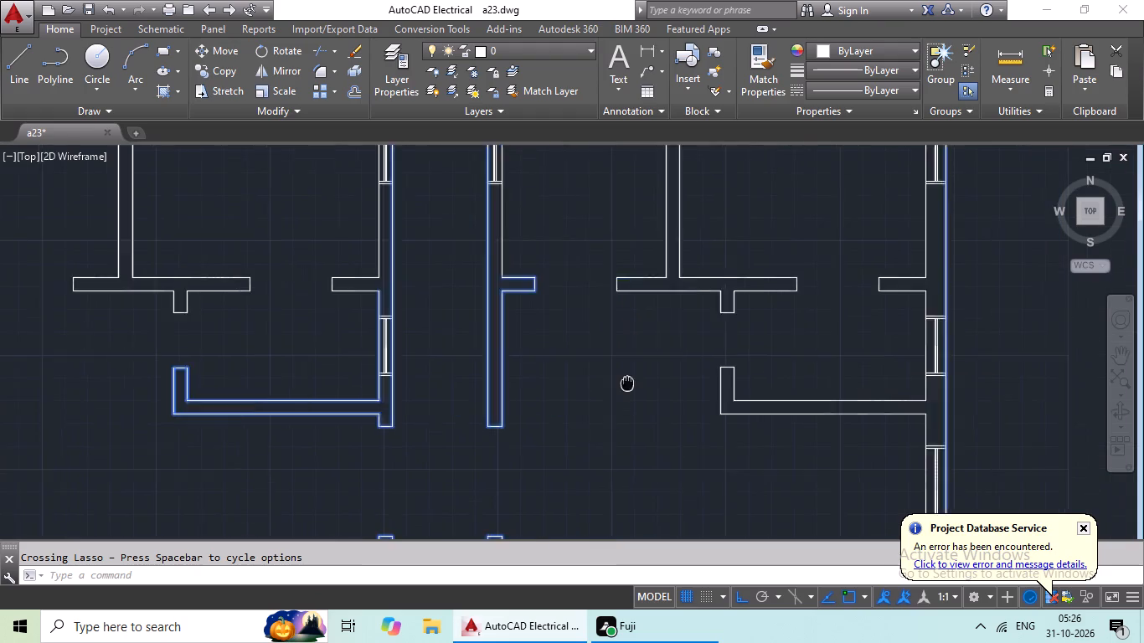
left_click_drag(679, 263, 694, 441)
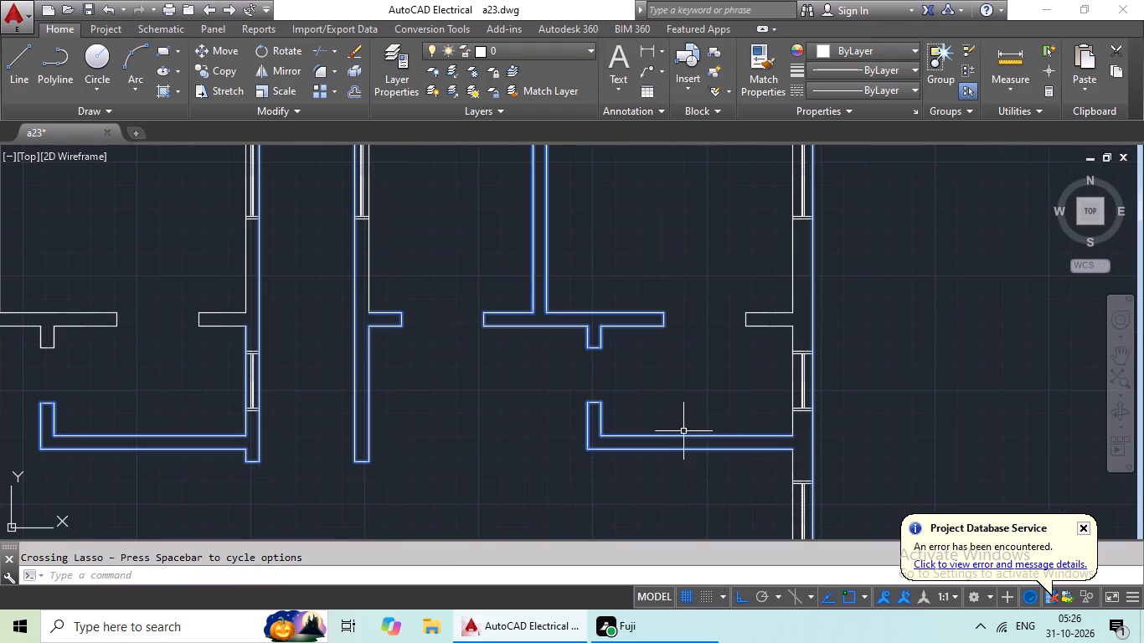
Add the third-lowest right unit's exterior wall door stub and the wall's inner line above and below it to the selection, without windows.
middle_click_drag(698, 356, 567, 427)
left_click_drag(724, 322, 570, 344)
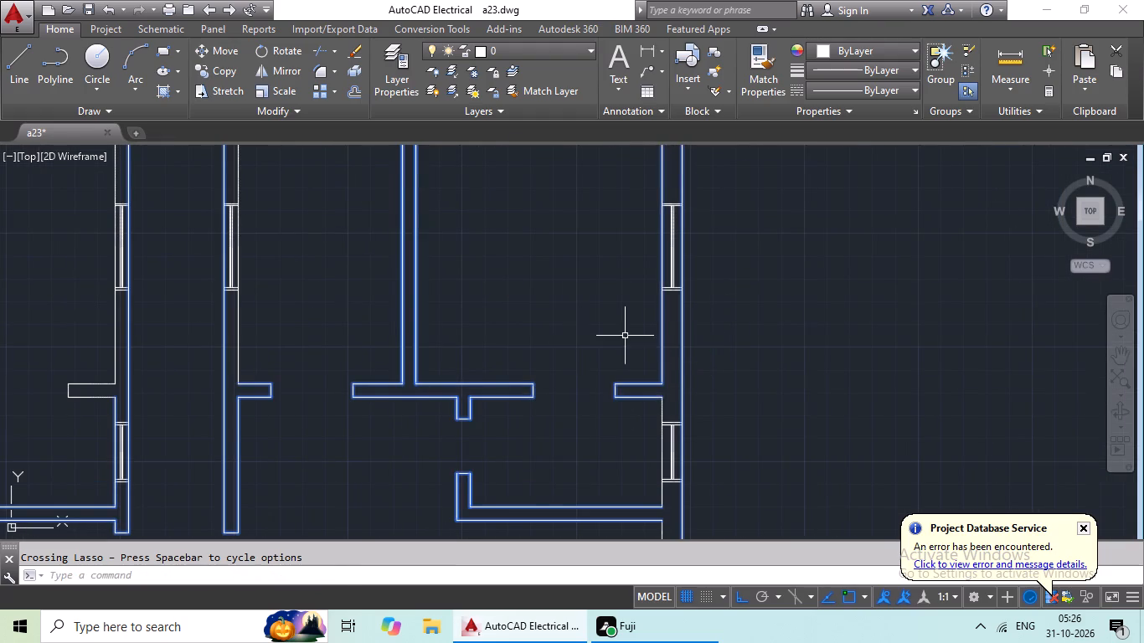
middle_click_drag(625, 336, 541, 224)
scroll(583, 363, "up", 3)
left_click_drag(714, 411, 468, 440)
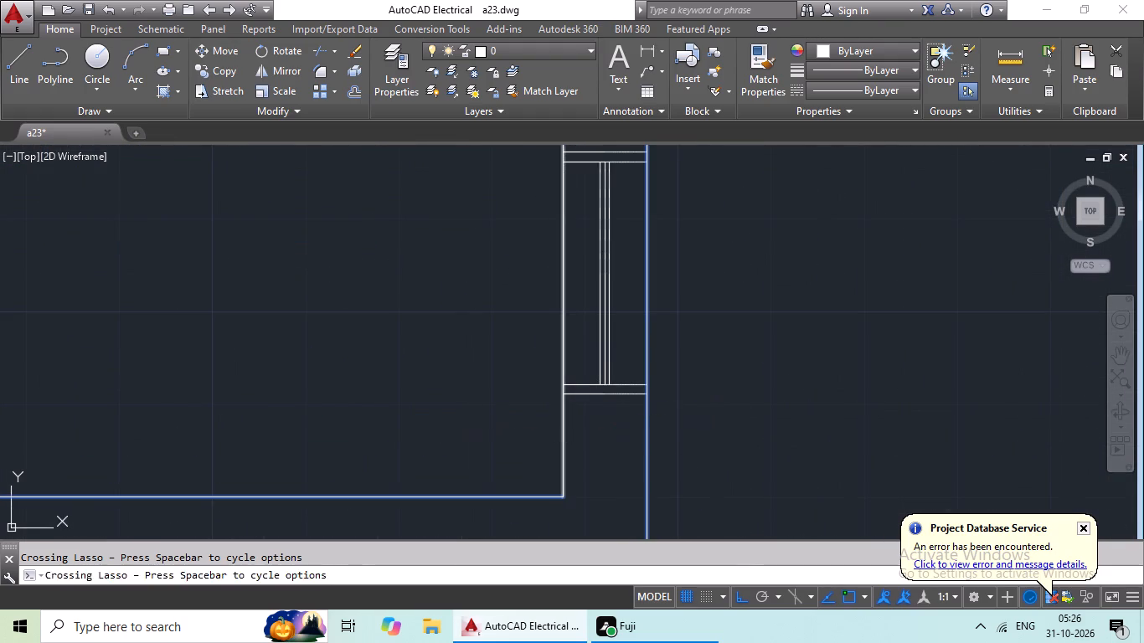
scroll(468, 440, "down", 1)
middle_click_drag(467, 440, 477, 204)
left_click_drag(662, 271, 485, 339)
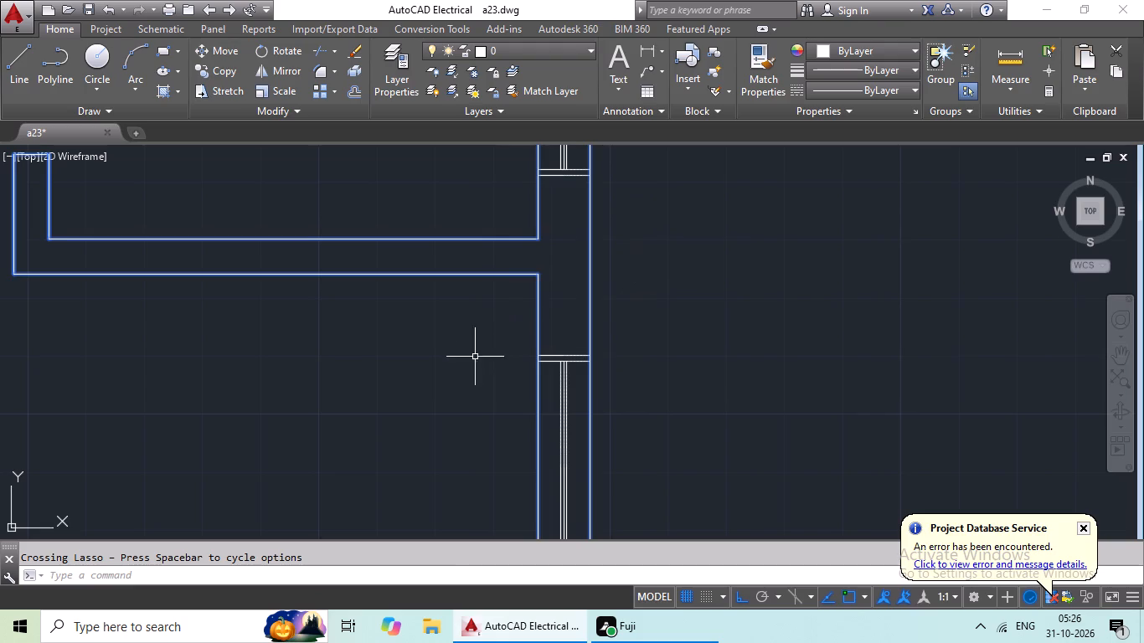
Add the third-lowest left unit's corridor door stub and both corridor walls' room-side lines above the stubs to the selection, without windows.
middle_click_drag(475, 357, 518, 189)
scroll(497, 255, "down", 2)
middle_click_drag(485, 285, 679, 318)
middle_click_drag(499, 290, 631, 342)
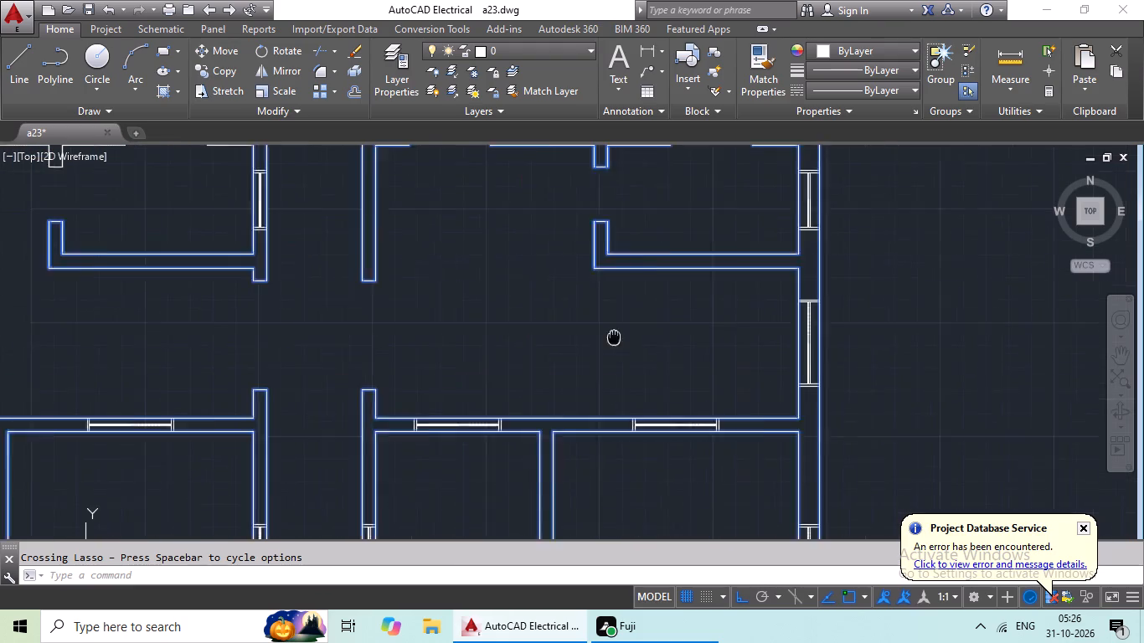
middle_click_drag(631, 342, 633, 342)
middle_click_drag(539, 285, 512, 358)
scroll(562, 285, "down", 2)
middle_click_drag(561, 278, 529, 342)
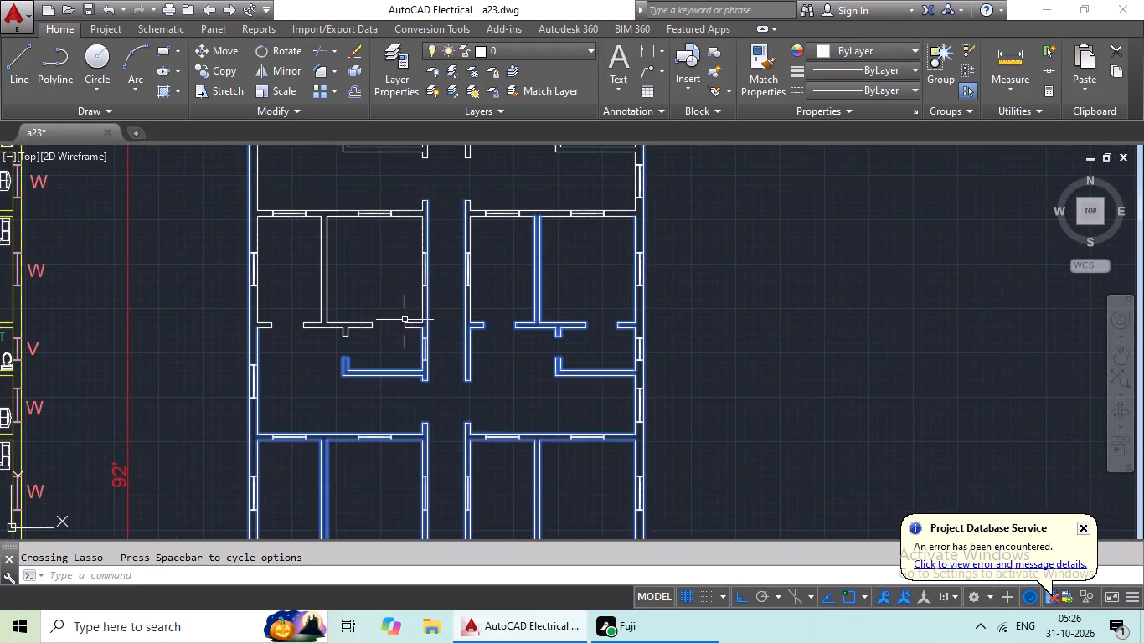
scroll(399, 315, "up", 3)
left_click_drag(441, 291, 479, 352)
left_click_drag(586, 275, 513, 287)
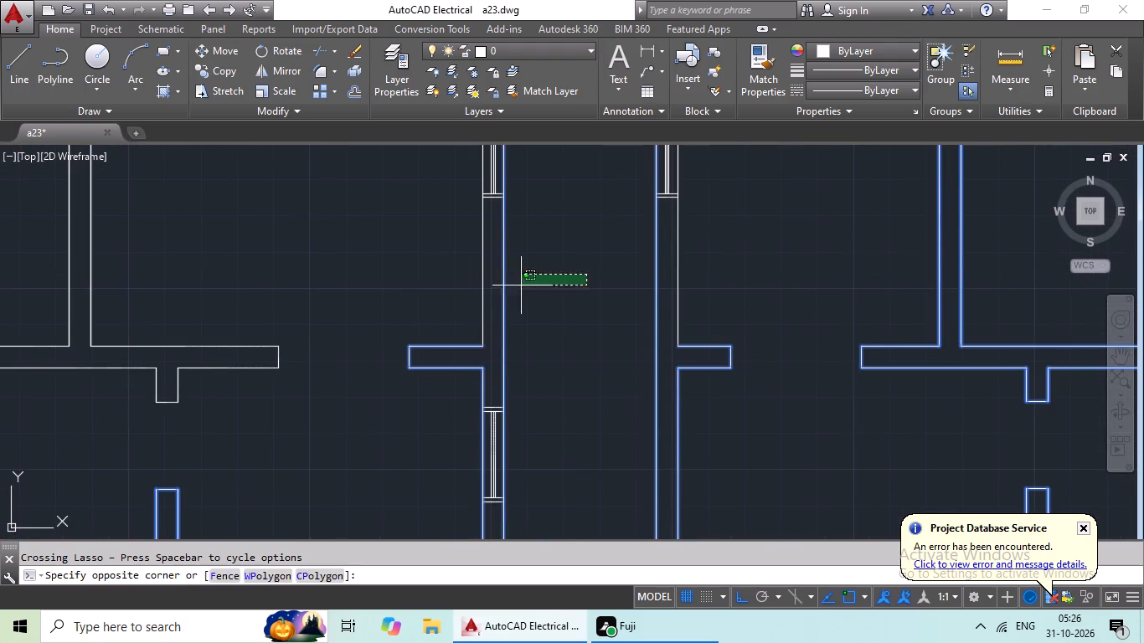
left_click_drag(513, 287, 427, 306)
left_click_drag(720, 262, 577, 312)
Add both corridor wall ends and the adjoining cross wall lines above the third-lowest units to the selection, without windows.
middle_click_drag(713, 284, 610, 440)
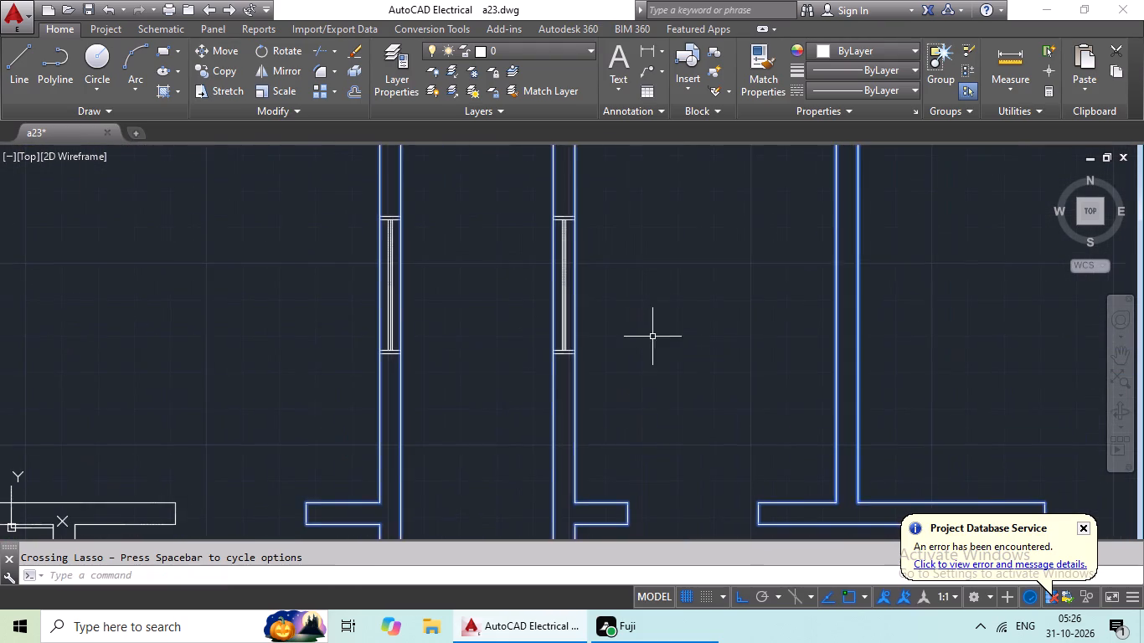
scroll(667, 299, "down", 1)
middle_click_drag(673, 287, 592, 421)
left_click_drag(697, 223, 667, 337)
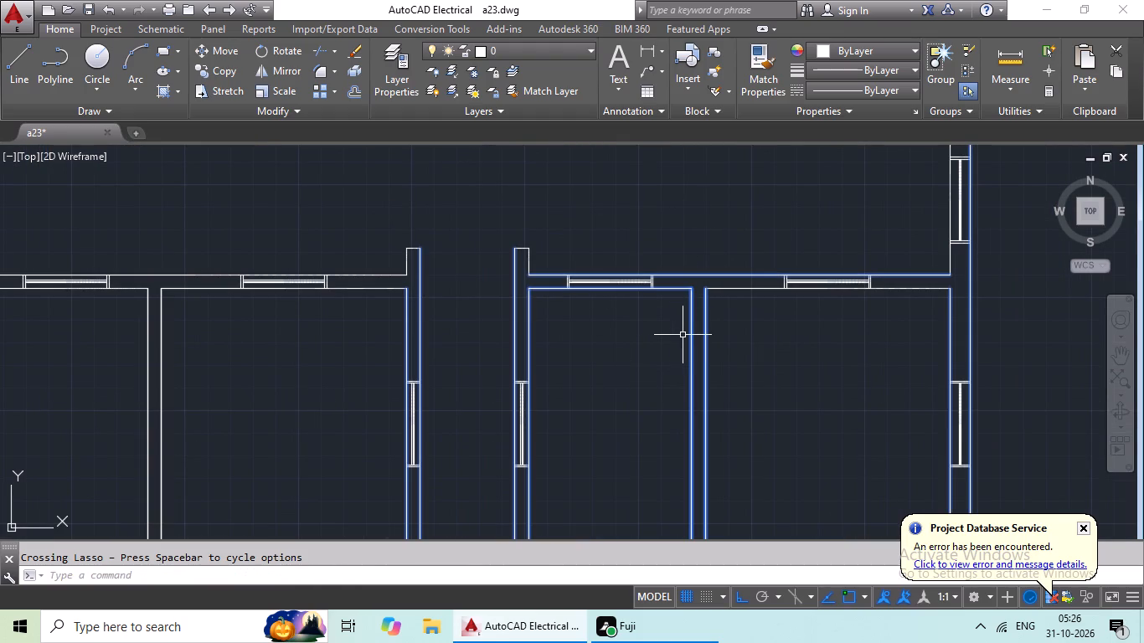
left_click_drag(540, 215, 535, 327)
scroll(430, 234, "up", 2)
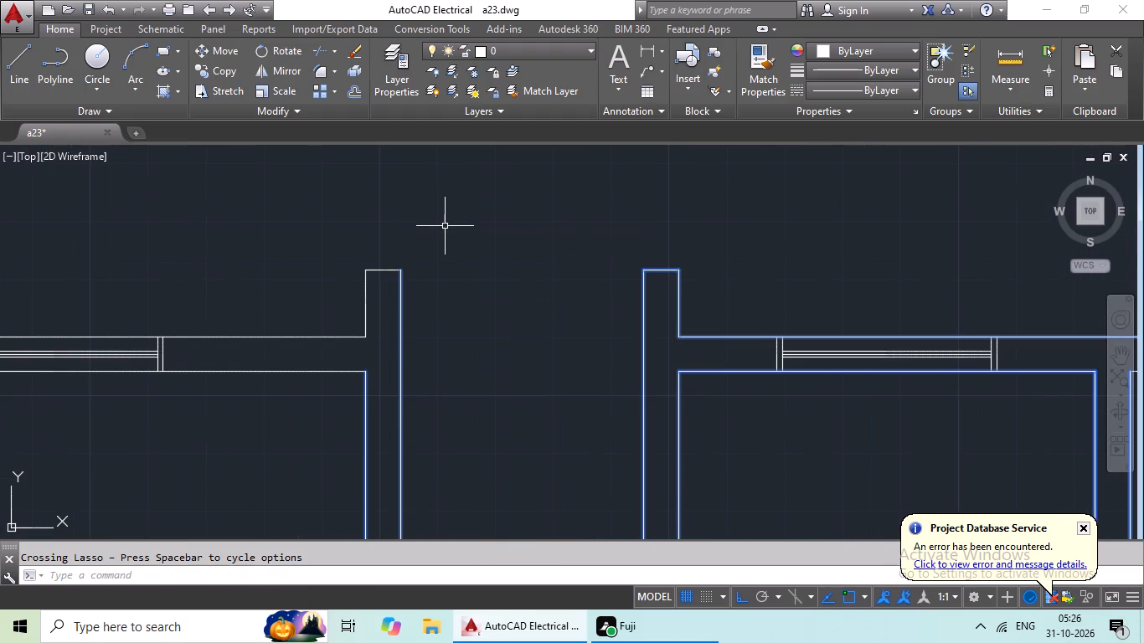
scroll(456, 260, "up", 1)
left_click_drag(475, 226, 316, 456)
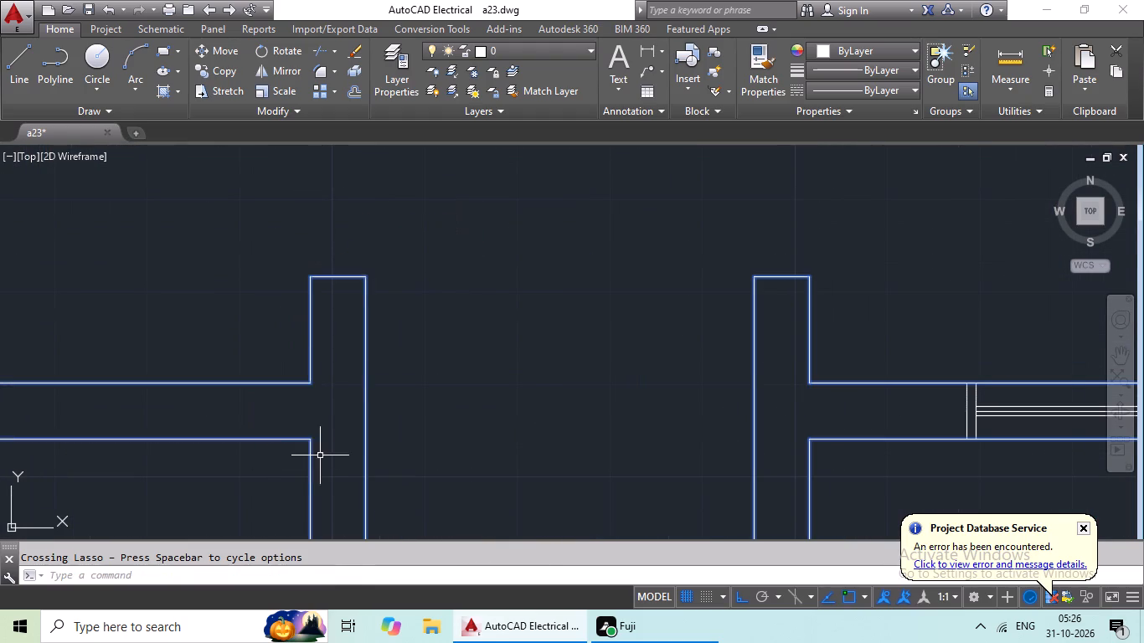
Add the third-lowest left unit's T-shaped partition, exterior wall door stub and adjoining exterior wall inner line to the selection, without windows.
middle_click_drag(482, 413, 532, 402)
middle_click_drag(567, 394, 746, 343)
scroll(712, 378, "down", 2)
middle_click_drag(564, 423, 808, 283)
left_click_drag(600, 354, 419, 405)
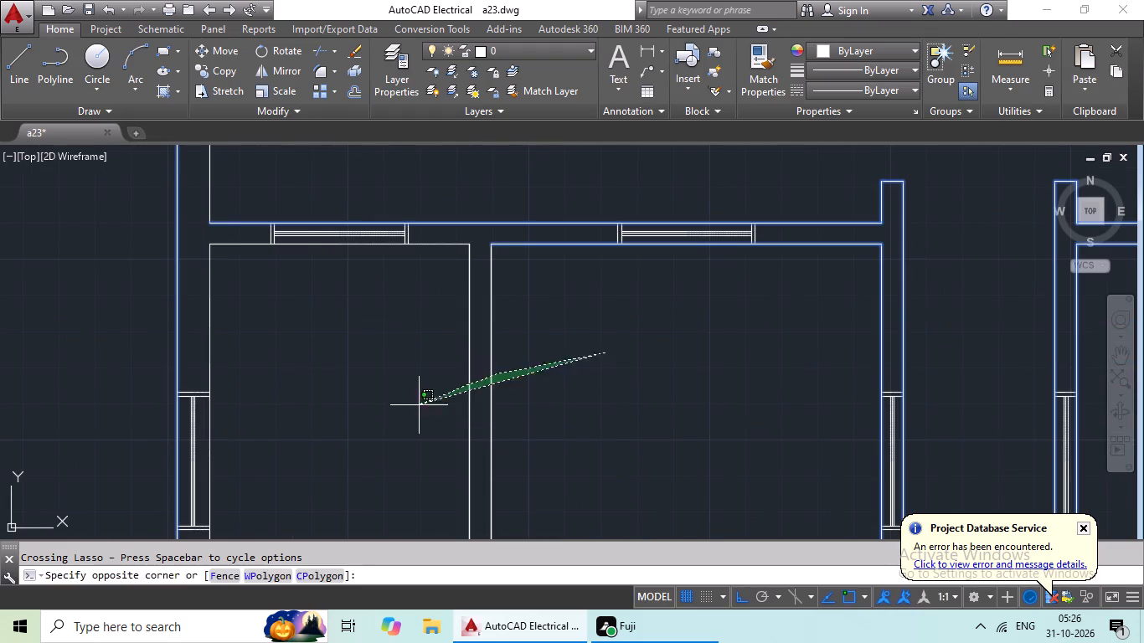
left_click_drag(419, 405, 418, 406)
left_click_drag(337, 316, 123, 314)
middle_click_drag(310, 365, 414, 122)
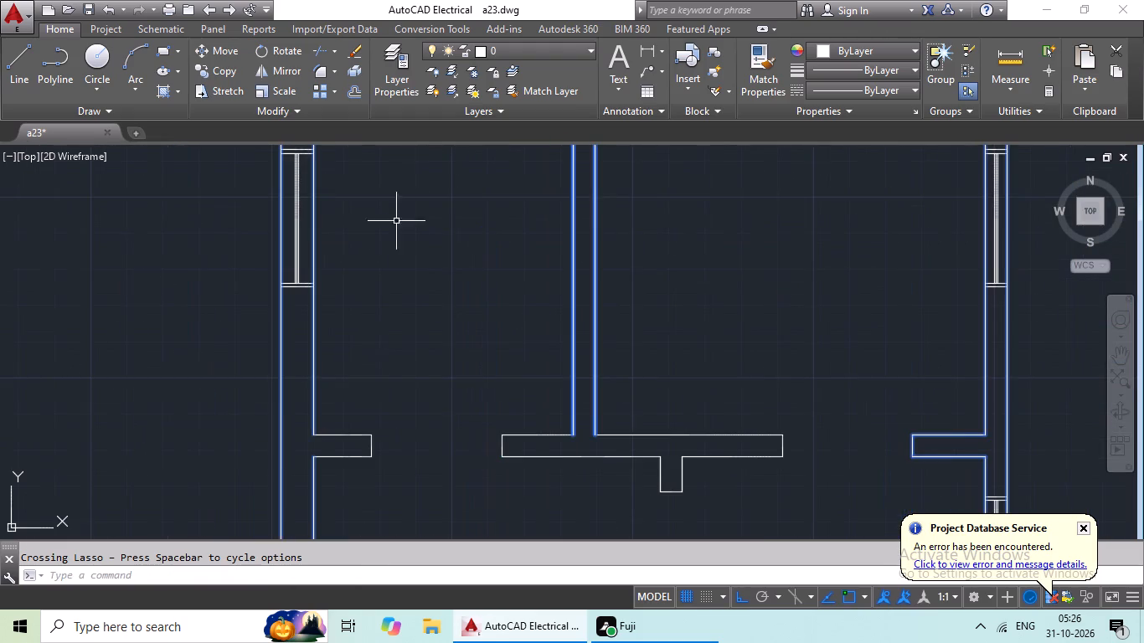
middle_click_drag(384, 383, 397, 241)
left_click_drag(430, 230, 278, 272)
middle_click_drag(432, 279, 279, 306)
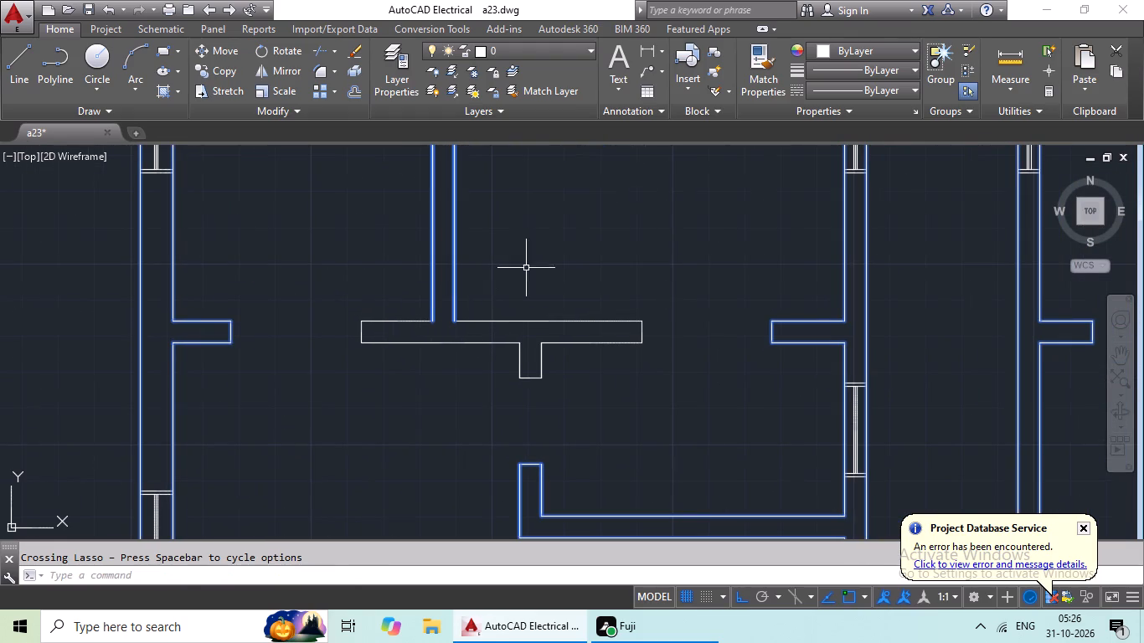
left_click_drag(683, 251, 287, 245)
Add the remaining lower line of the cross wall above the third-lowest left unit and the exterior wall's inner line above it to the selection.
scroll(423, 245, "down", 3)
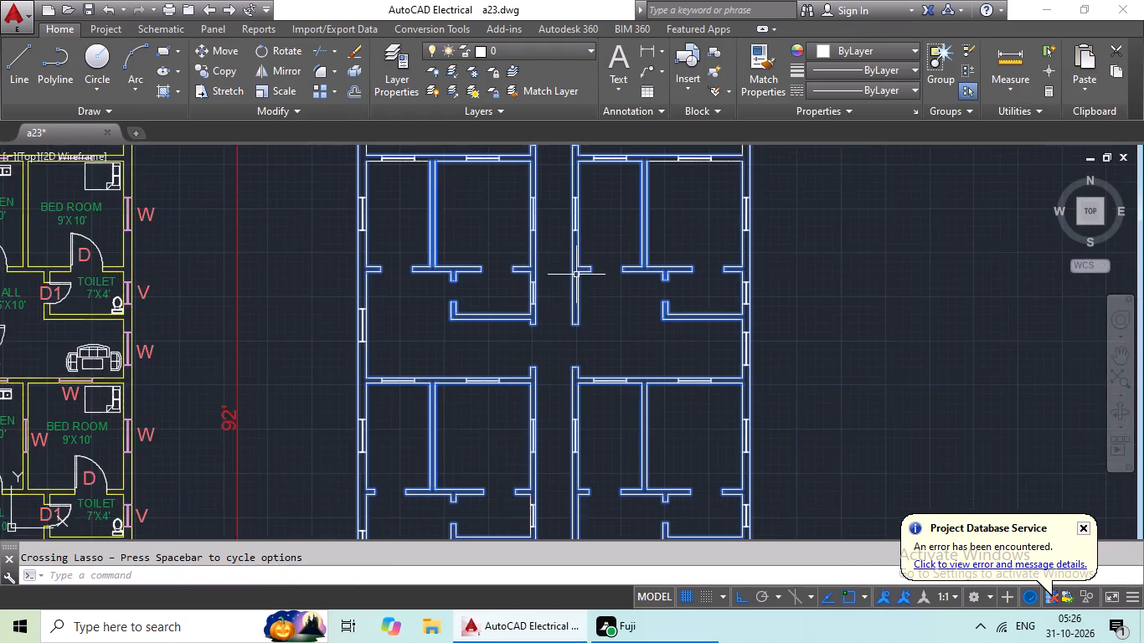
middle_click_drag(576, 275, 413, 276)
scroll(446, 242, "up", 3)
middle_click_drag(456, 233, 389, 296)
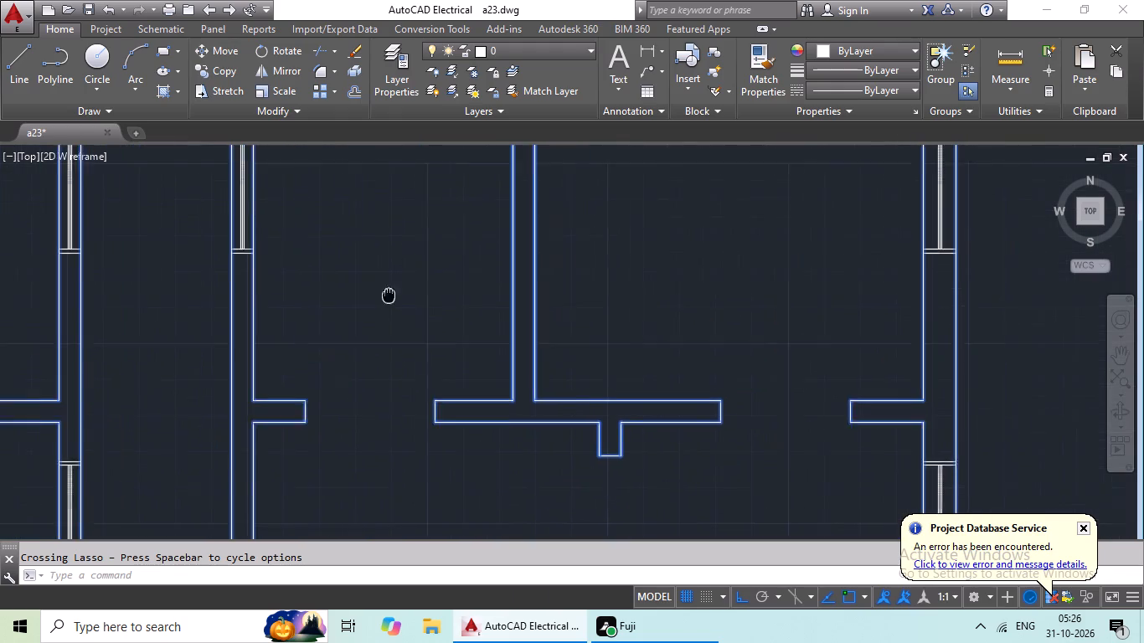
scroll(472, 255, "down", 3)
middle_click_drag(556, 248, 513, 364)
middle_click_drag(488, 283, 484, 340)
scroll(213, 362, "up", 4)
left_click_drag(339, 298, 255, 430)
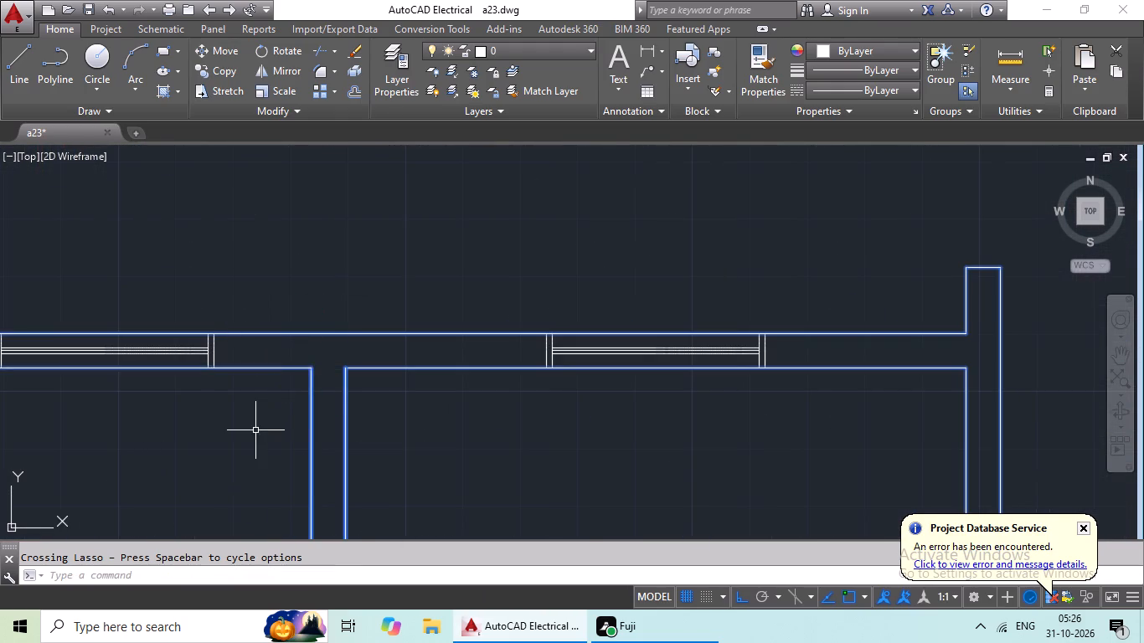
middle_click_drag(266, 445, 663, 509)
left_click_drag(571, 270, 275, 353)
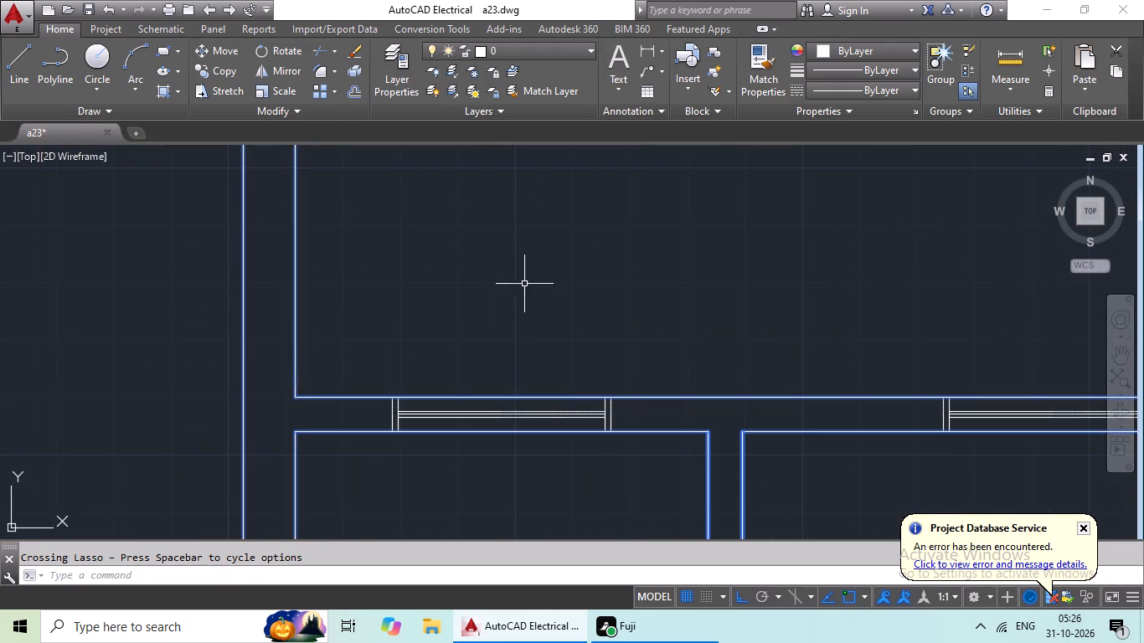
Add the topmost left unit's L-shaped wall and the adjoining corridor wall's lines and end to the selection, without the window.
middle_click_drag(591, 251, 366, 414)
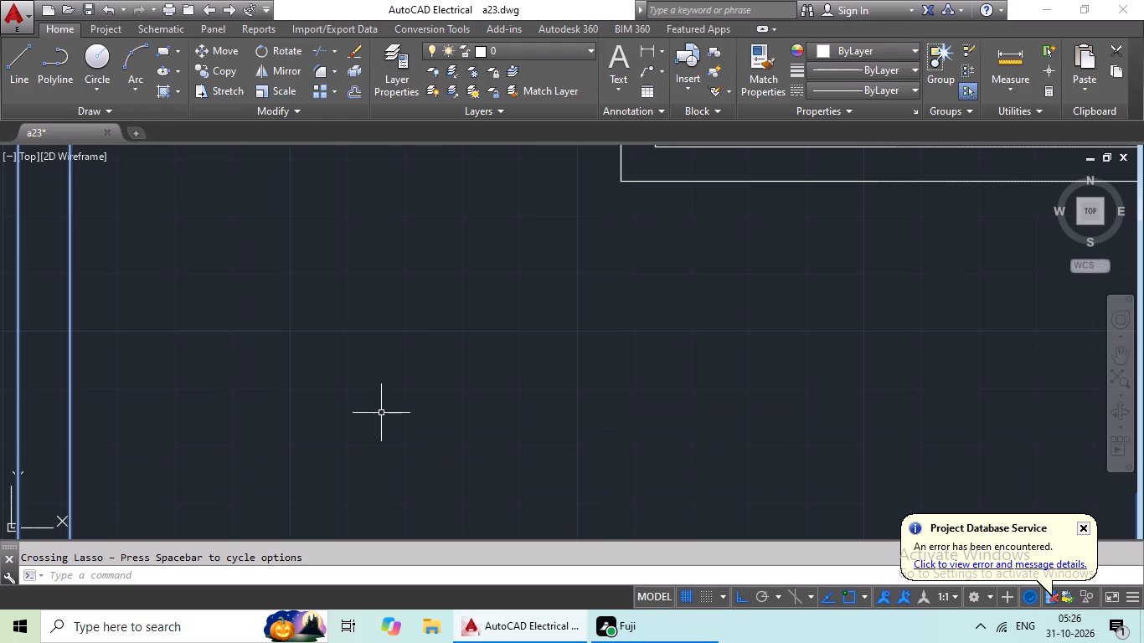
scroll(390, 409, "down", 2)
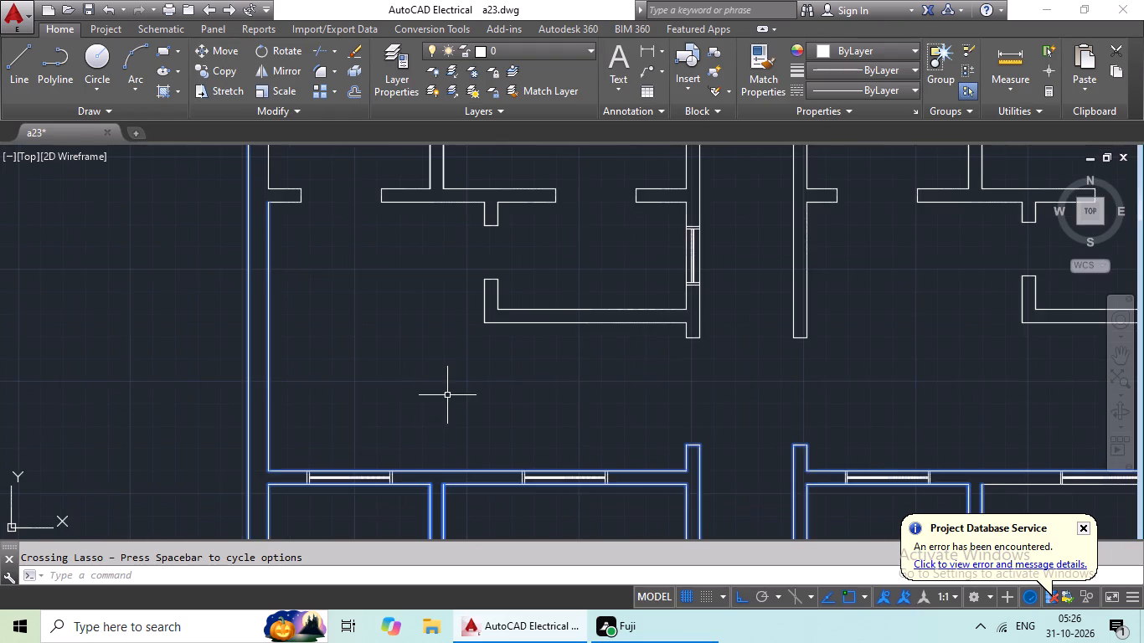
middle_click_drag(447, 395, 368, 449)
scroll(500, 310, "up", 1)
left_click_drag(494, 306, 593, 490)
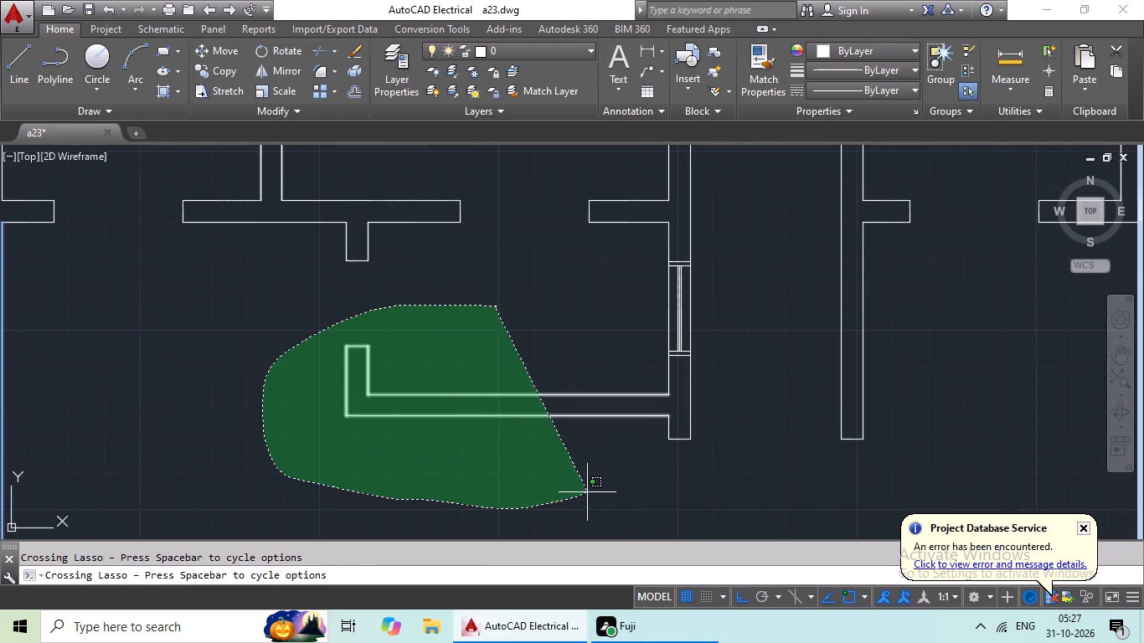
left_click_drag(593, 490, 787, 433)
Add the topmost right unit's corridor wall lines, door stub and lower wall end to the selection, without the window.
middle_click_drag(783, 432, 441, 570)
left_click_drag(600, 312, 579, 348)
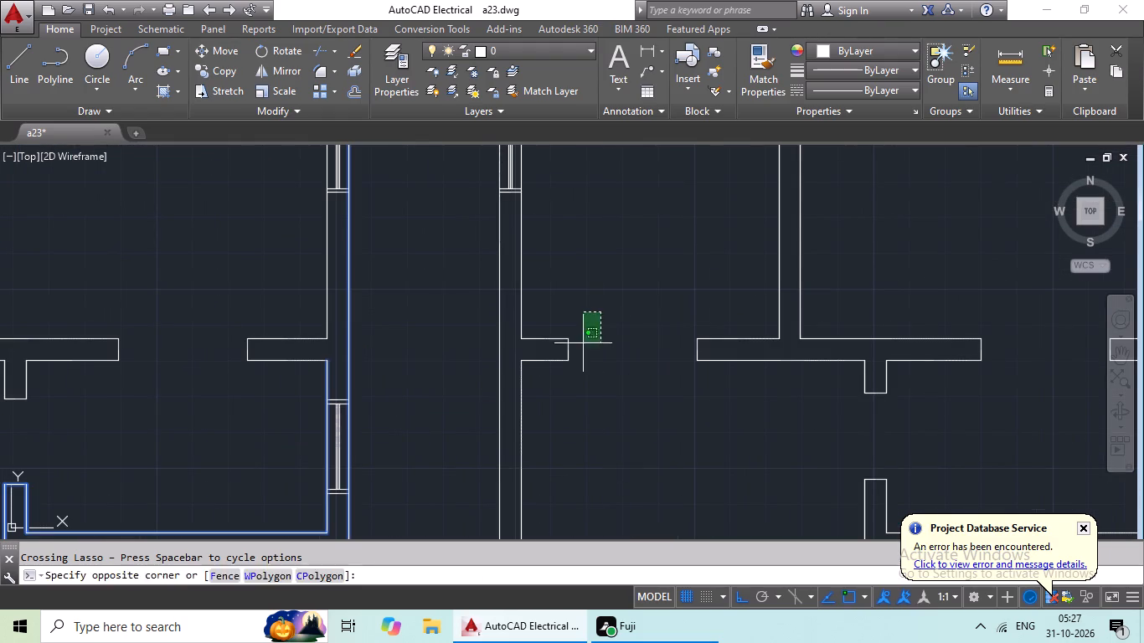
left_click_drag(579, 348, 421, 316)
scroll(700, 357, "down", 1)
middle_click_drag(662, 392, 647, 316)
left_click_drag(687, 337, 580, 486)
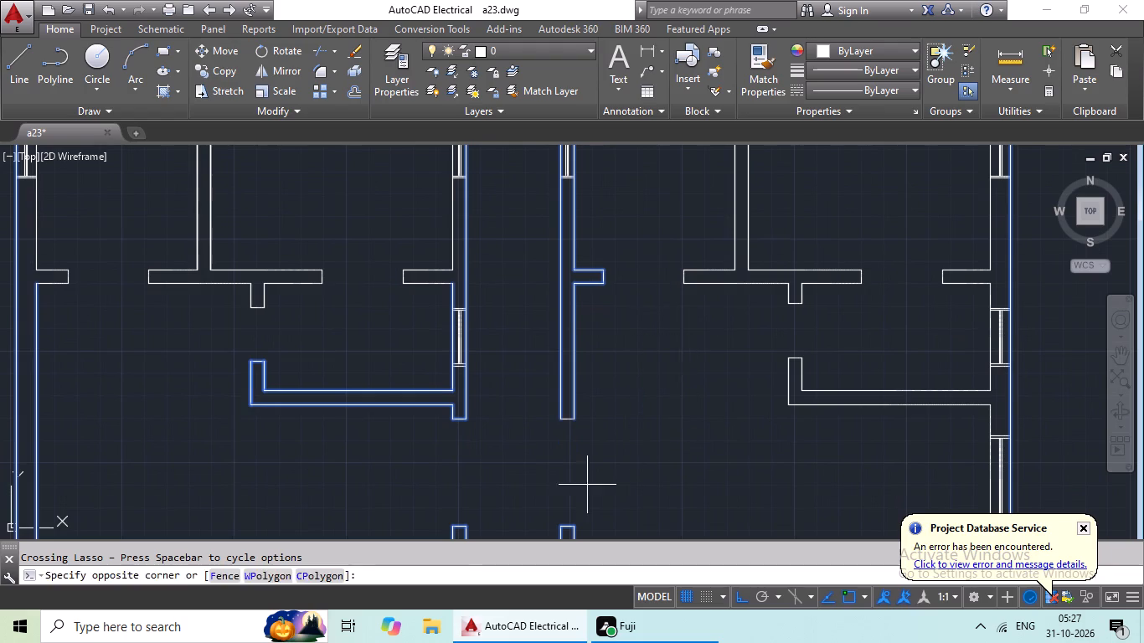
left_click_drag(580, 486, 523, 391)
Add the topmost right unit's T-shaped partition and L-shaped wall to the selection.
middle_click_drag(676, 374, 476, 498)
left_click_drag(722, 331, 435, 379)
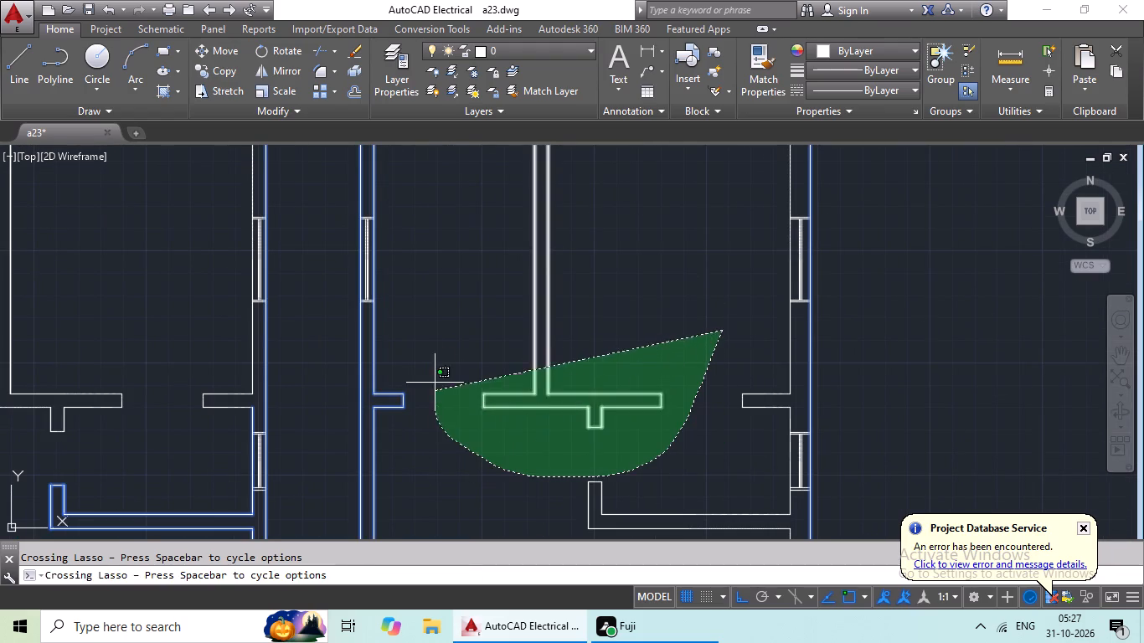
left_click_drag(435, 379, 446, 346)
middle_click_drag(667, 333, 629, 222)
left_click_drag(644, 343, 639, 341)
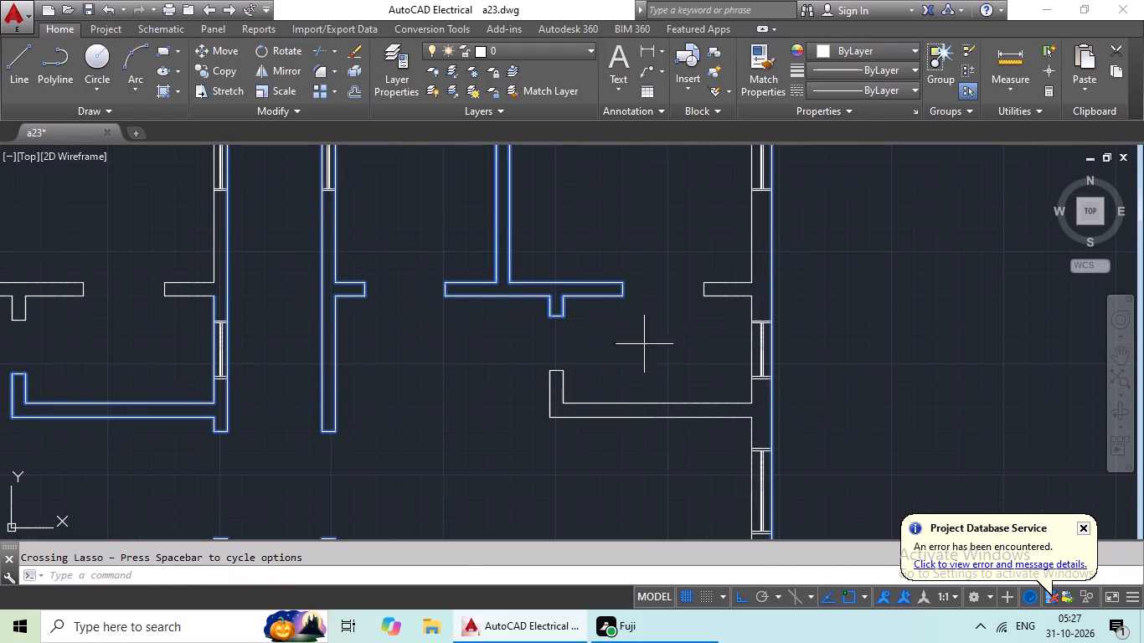
left_click_drag(639, 341, 662, 436)
Add the topmost right unit's exterior wall door stub and the wall's inner line above and below it to the selection, without windows.
scroll(834, 264, "up", 2)
left_click_drag(833, 262, 667, 332)
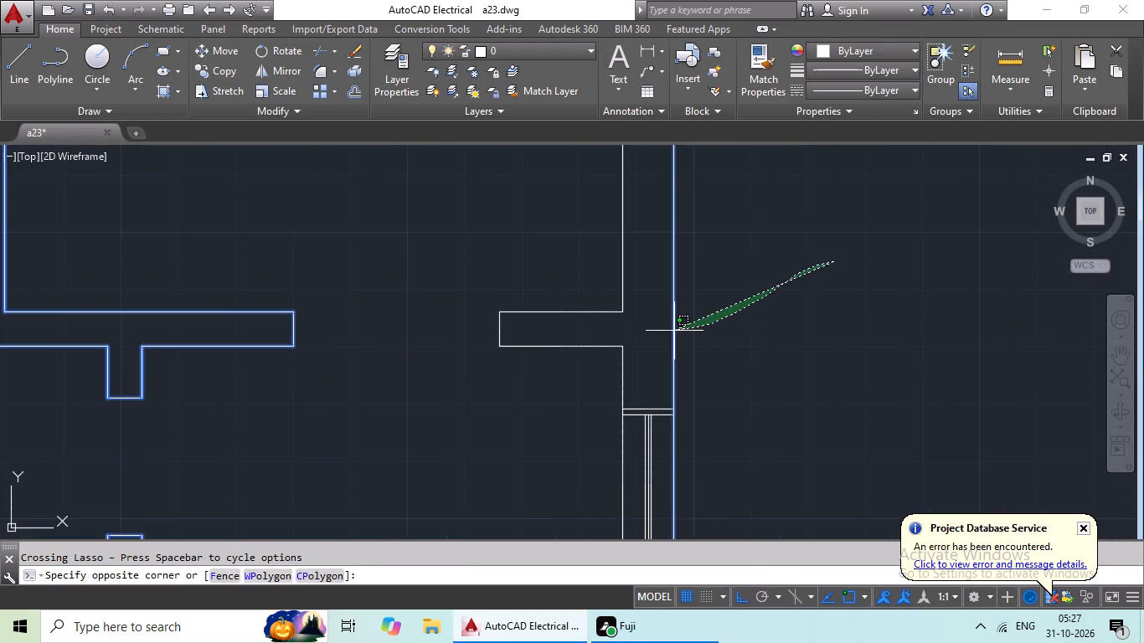
left_click_drag(667, 332, 470, 243)
scroll(867, 321, "down", 1)
middle_click_drag(867, 324, 832, 239)
scroll(724, 440, "up", 3)
left_click_drag(869, 301, 444, 307)
scroll(531, 351, "down", 2)
middle_click_drag(562, 409, 578, 246)
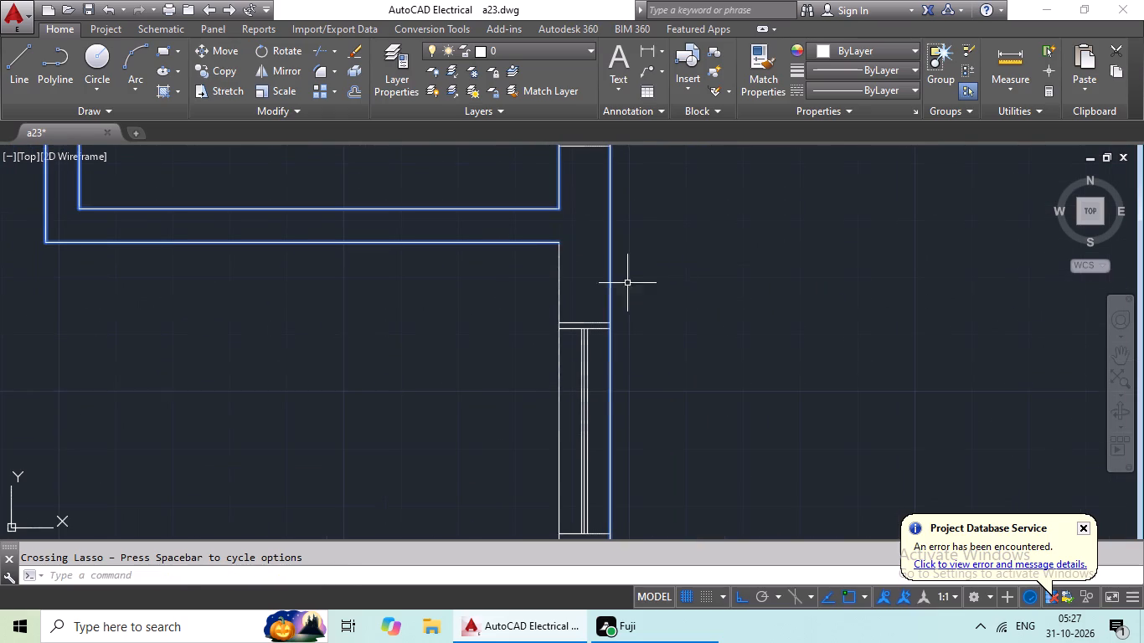
left_click_drag(698, 266, 460, 293)
Add the remaining lower line of the cross wall below the topmost right unit to the selection, without the window.
scroll(485, 311, "down", 2)
middle_click_drag(403, 372, 586, 294)
scroll(601, 407, "up", 1)
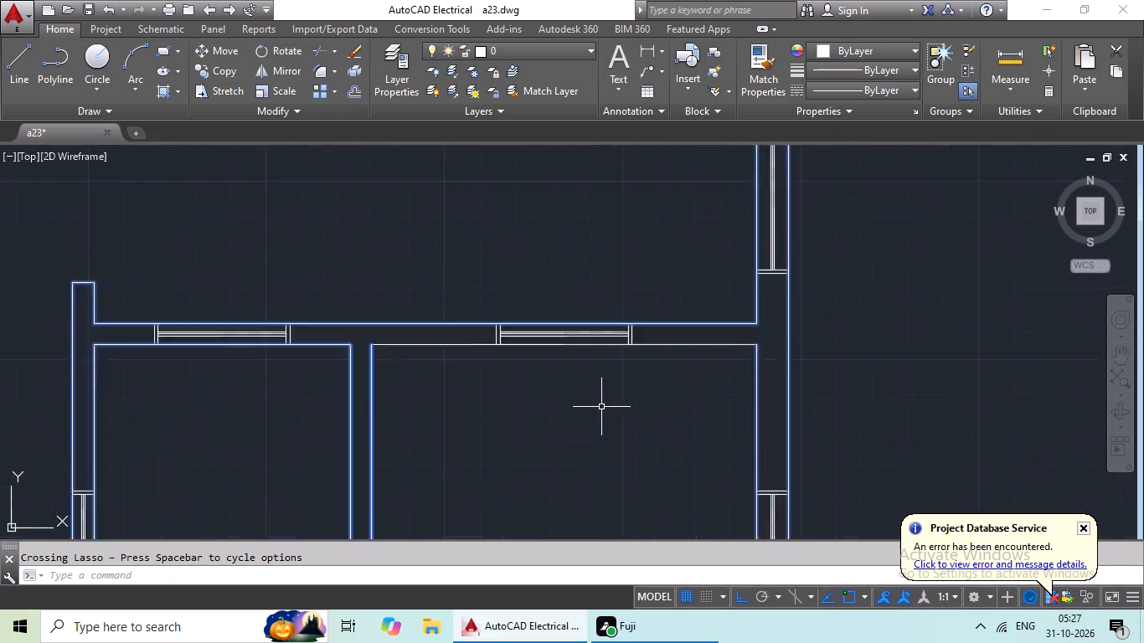
scroll(601, 407, "up", 1)
left_click_drag(698, 229, 640, 441)
Check the corridor wall ends and the units below for wall lines missing from the selection.
scroll(662, 455, "down", 1)
middle_click_drag(626, 460, 676, 388)
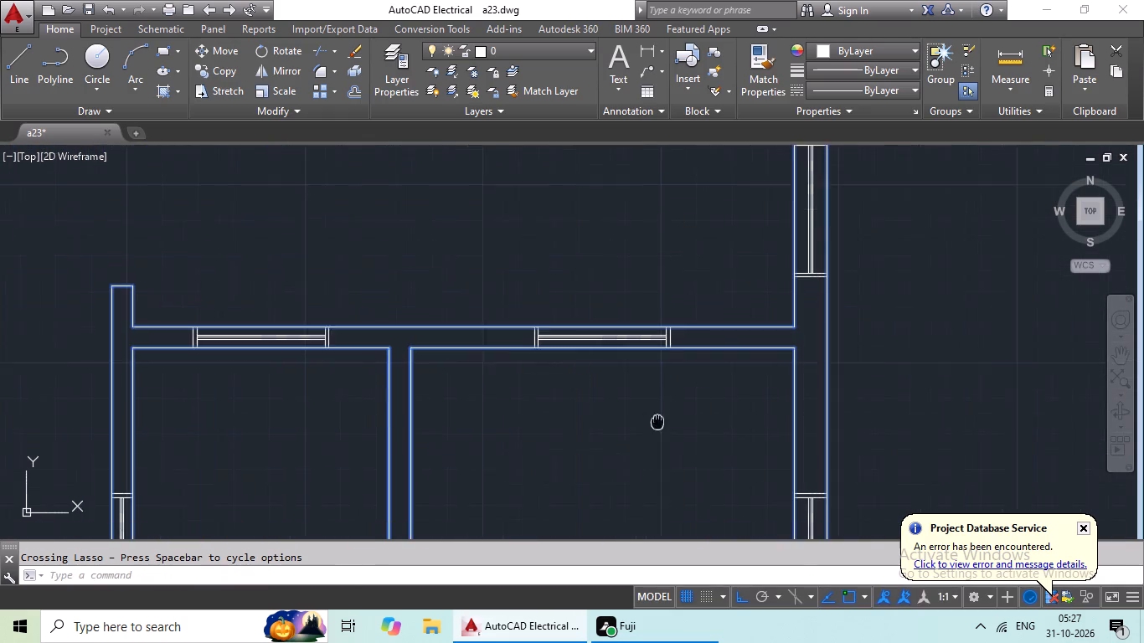
middle_click_drag(676, 388, 695, 297)
scroll(691, 306, "down", 2)
middle_click_drag(669, 332, 646, 409)
scroll(455, 332, "up", 4)
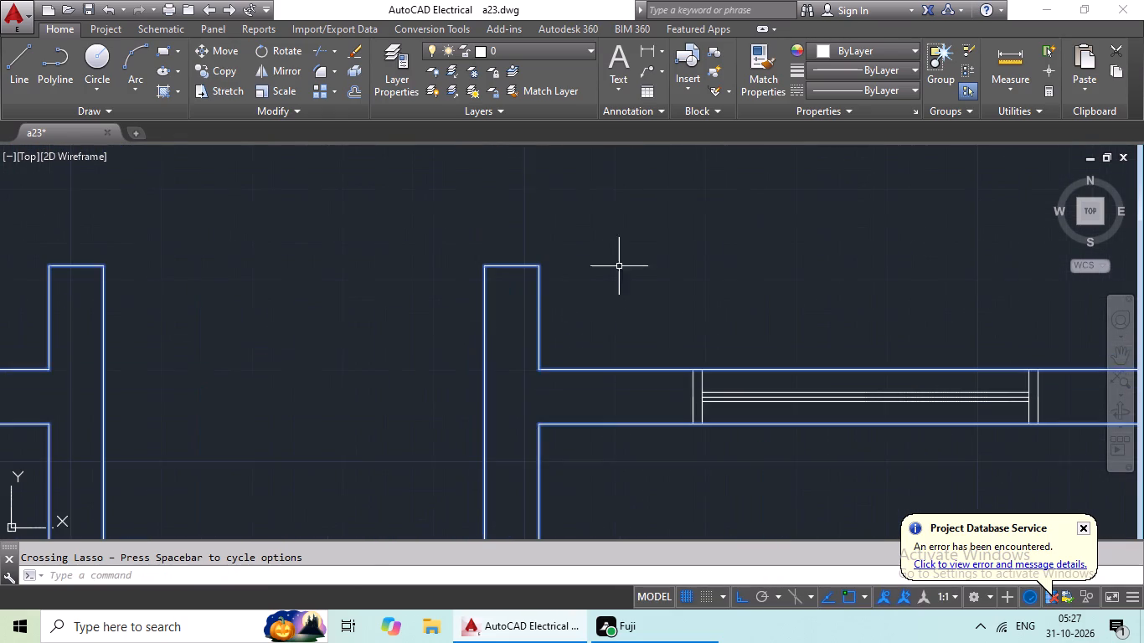
scroll(626, 263, "down", 3)
middle_click_drag(621, 381, 582, 239)
scroll(630, 317, "down", 2)
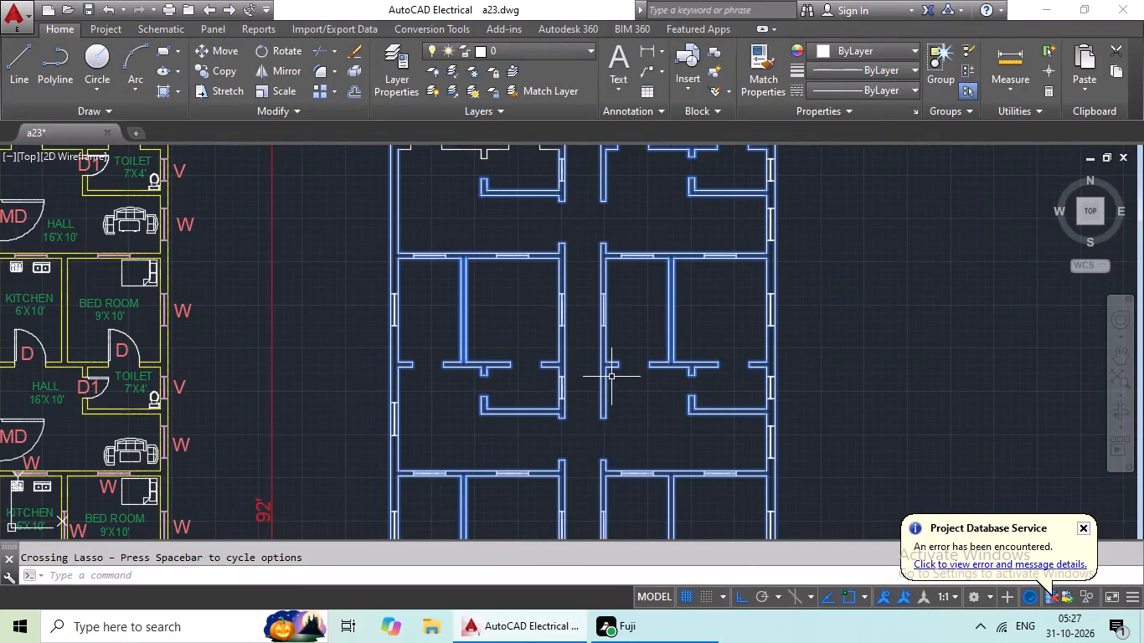
Add the topmost left unit's T-shaped partition, exterior wall door stub and the wall's inner line above it to the selection, without the window.
middle_click_drag(530, 306, 502, 471)
scroll(499, 313, "up", 4)
middle_click_drag(477, 316, 503, 359)
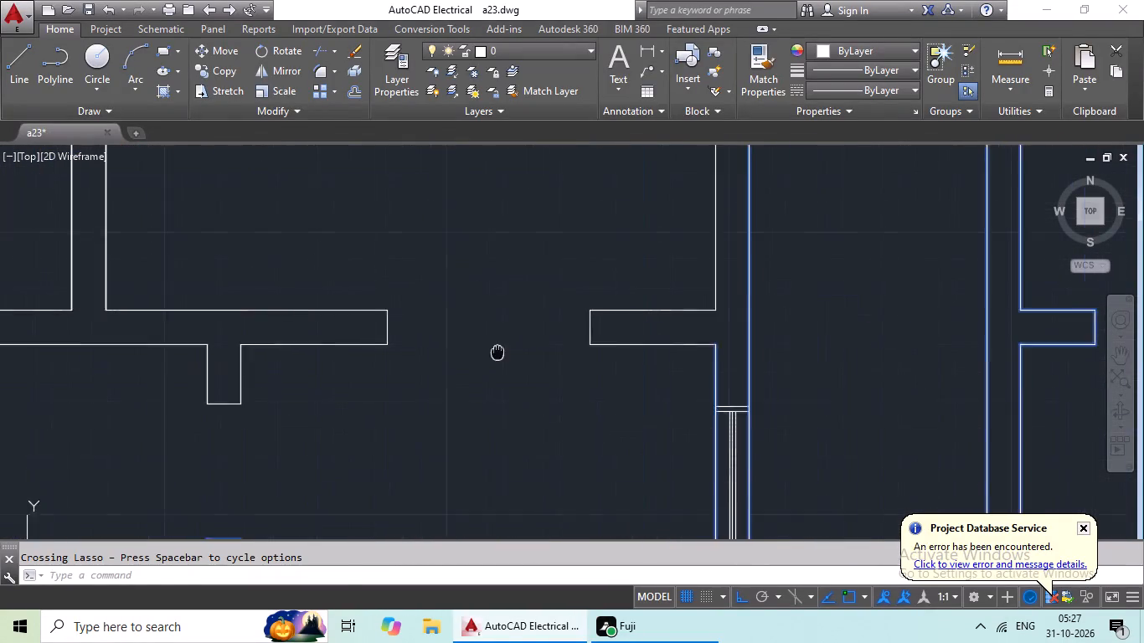
middle_click_drag(503, 359, 614, 425)
left_click_drag(614, 306, 132, 359)
middle_click_drag(492, 351, 621, 328)
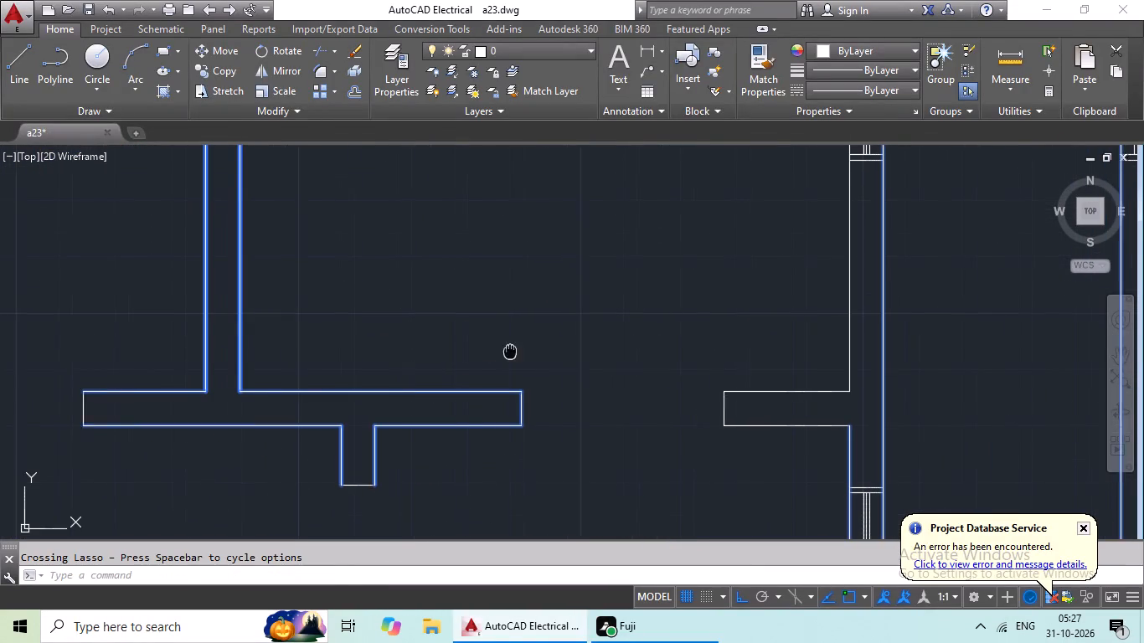
left_click_drag(696, 336, 124, 365)
middle_click_drag(197, 341, 783, 433)
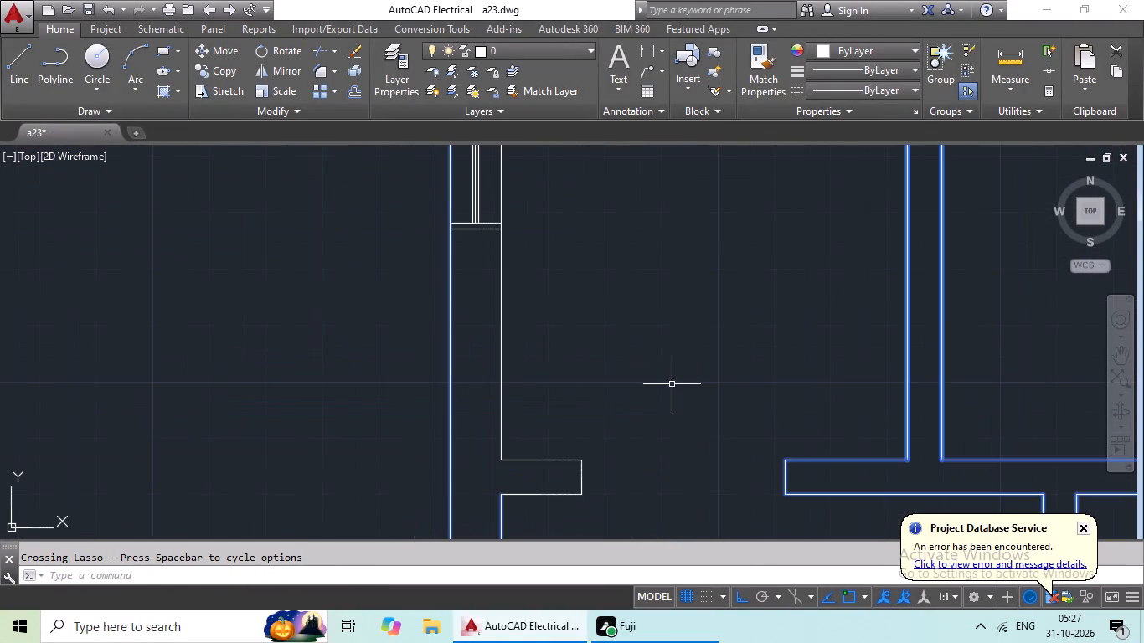
left_click_drag(658, 375, 411, 418)
Add the top exterior wall's outer line and its inner lines along the topmost left unit's two rooms to the selection, without windows.
scroll(689, 388, "down", 2)
middle_click_drag(697, 384, 451, 535)
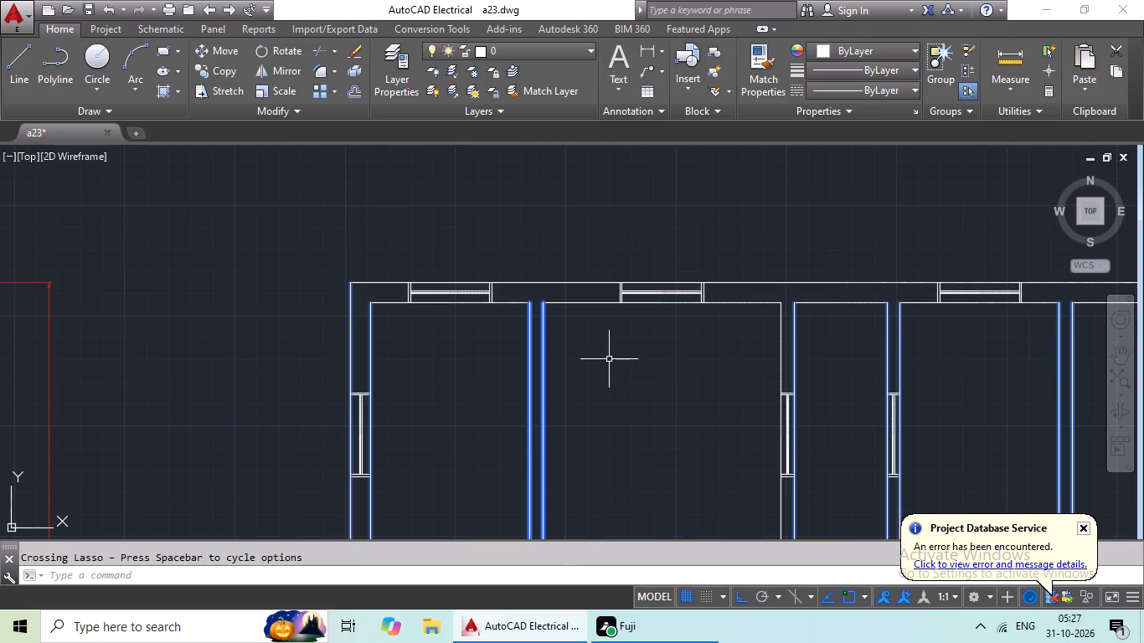
scroll(600, 300, "up", 2)
left_click_drag(589, 179, 544, 394)
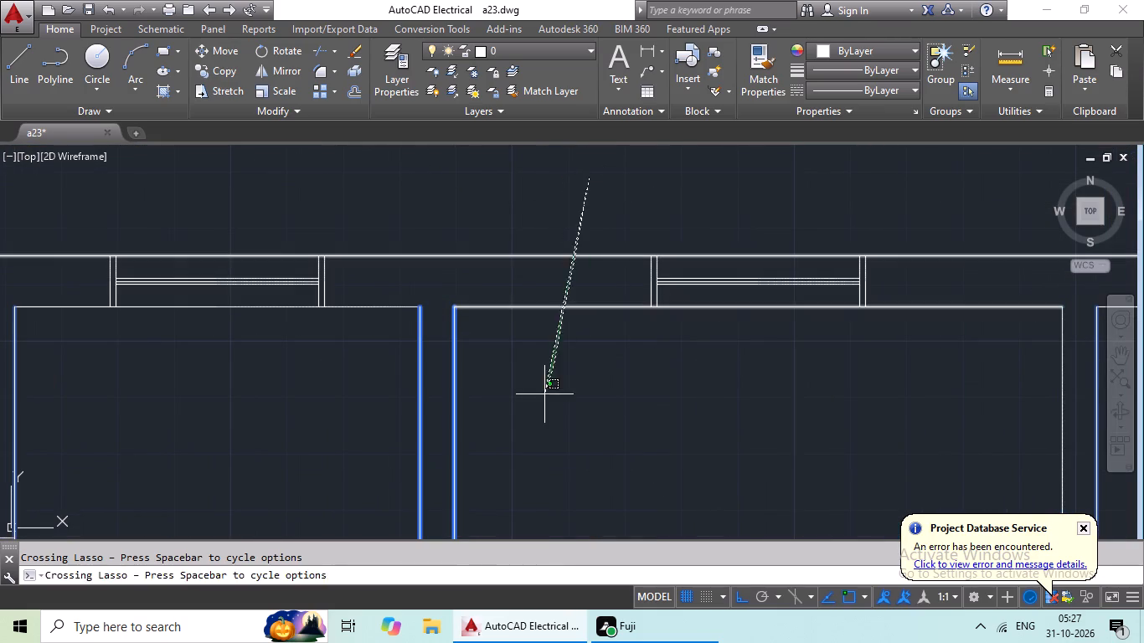
left_click_drag(544, 394, 544, 397)
scroll(611, 388, "down", 2)
middle_click_drag(599, 391, 528, 410)
scroll(472, 378, "up", 4)
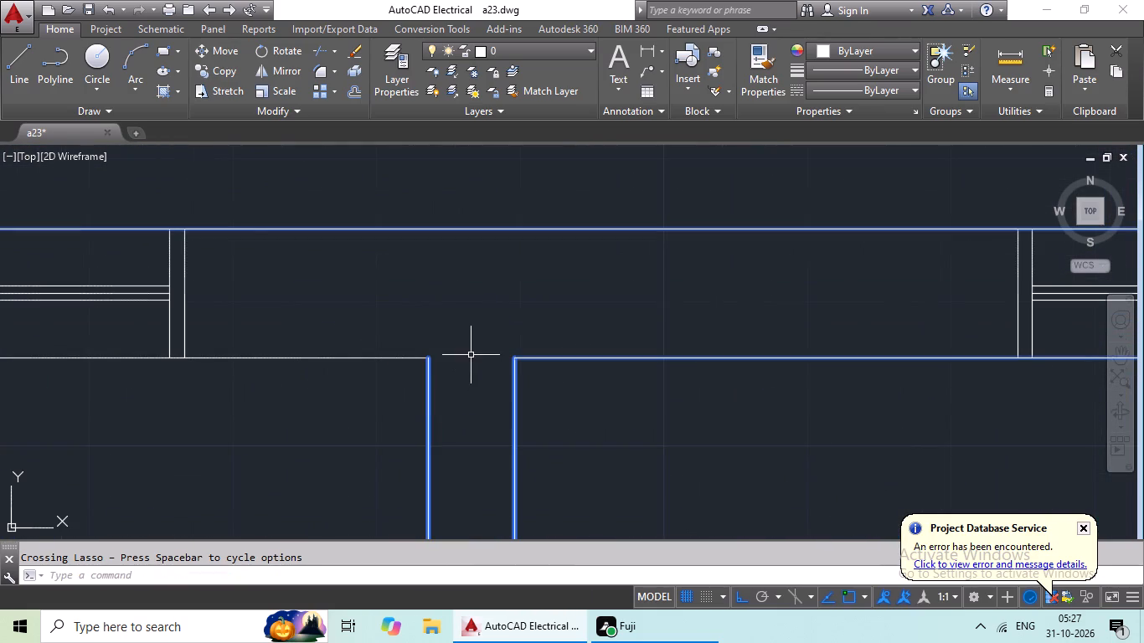
left_click_drag(445, 317, 268, 427)
Add the topmost left bedroom's corridor-side wall line and the end wall line closing the corridor's top to the selection.
scroll(453, 404, "down", 2)
middle_click_drag(606, 414, 338, 299)
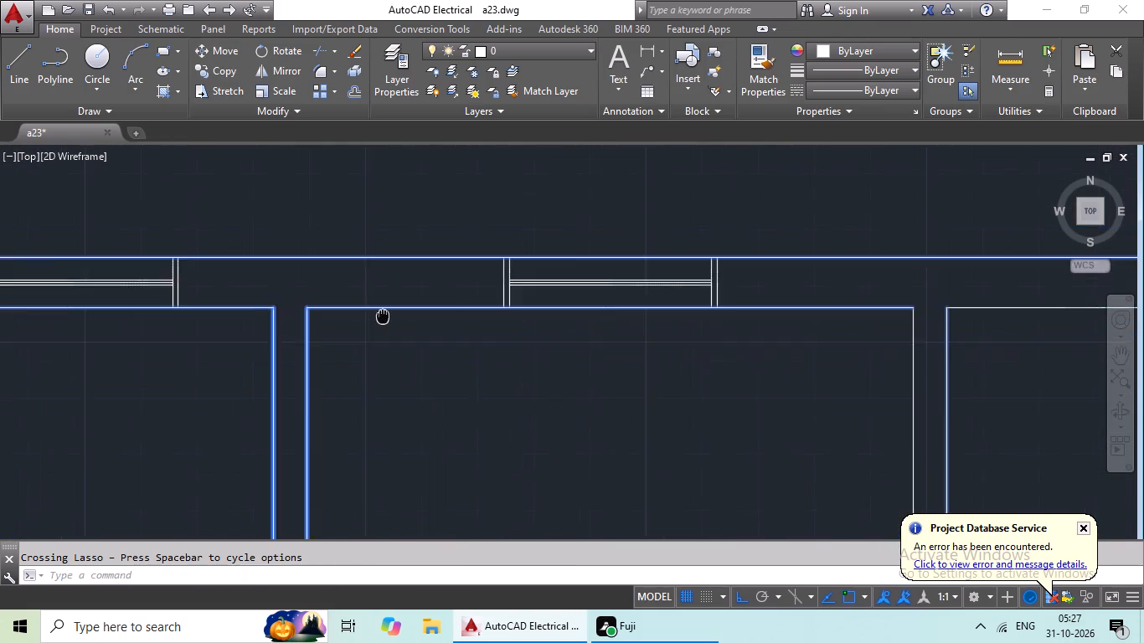
middle_click_drag(338, 299, 298, 291)
middle_click_drag(544, 358, 383, 368)
left_click_drag(734, 303, 520, 397)
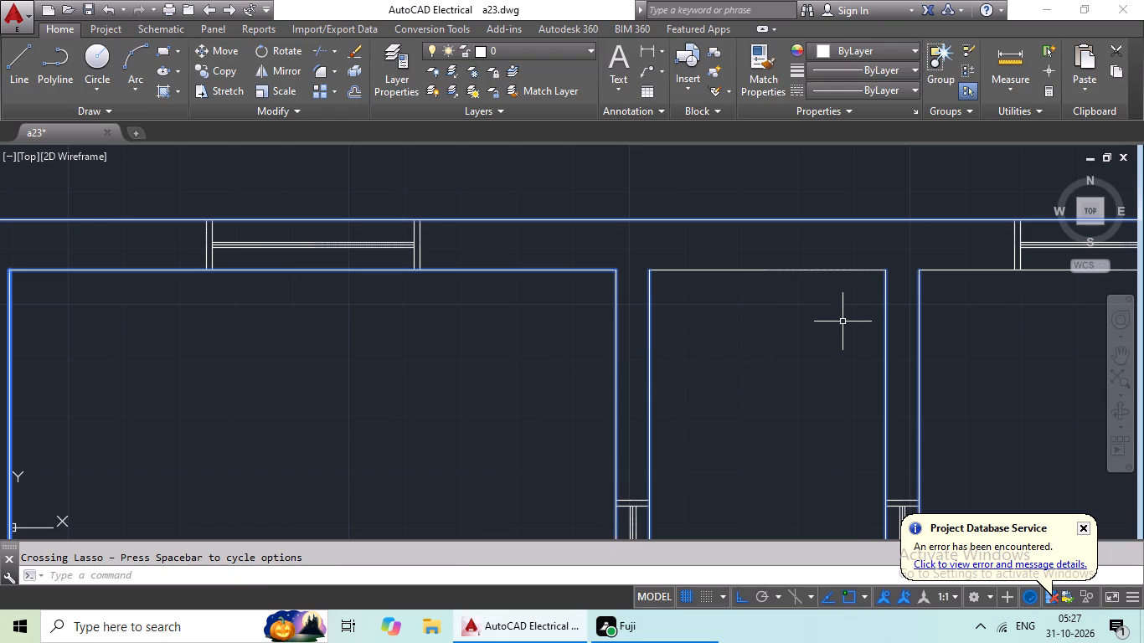
middle_click_drag(827, 328, 699, 404)
left_click_drag(689, 323, 574, 408)
Add the top exterior wall's inner lines along the topmost right unit's two rooms to the selection, without windows.
middle_click_drag(745, 394, 408, 266)
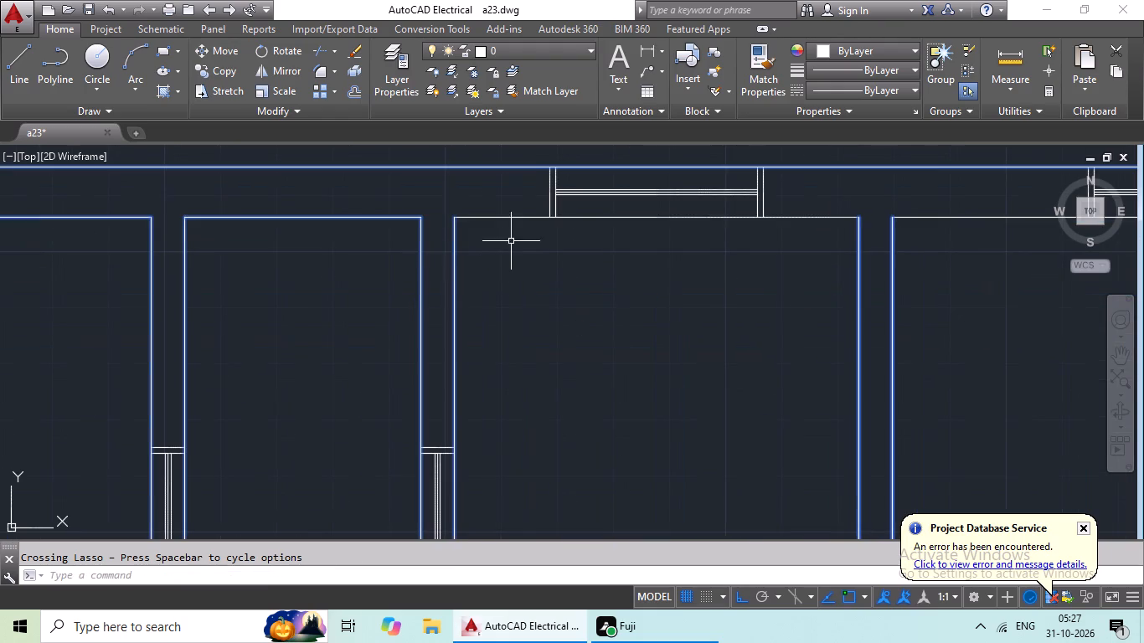
scroll(502, 207, "up", 2)
left_click_drag(520, 194, 452, 329)
scroll(567, 326, "down", 4)
middle_click_drag(662, 376, 622, 348)
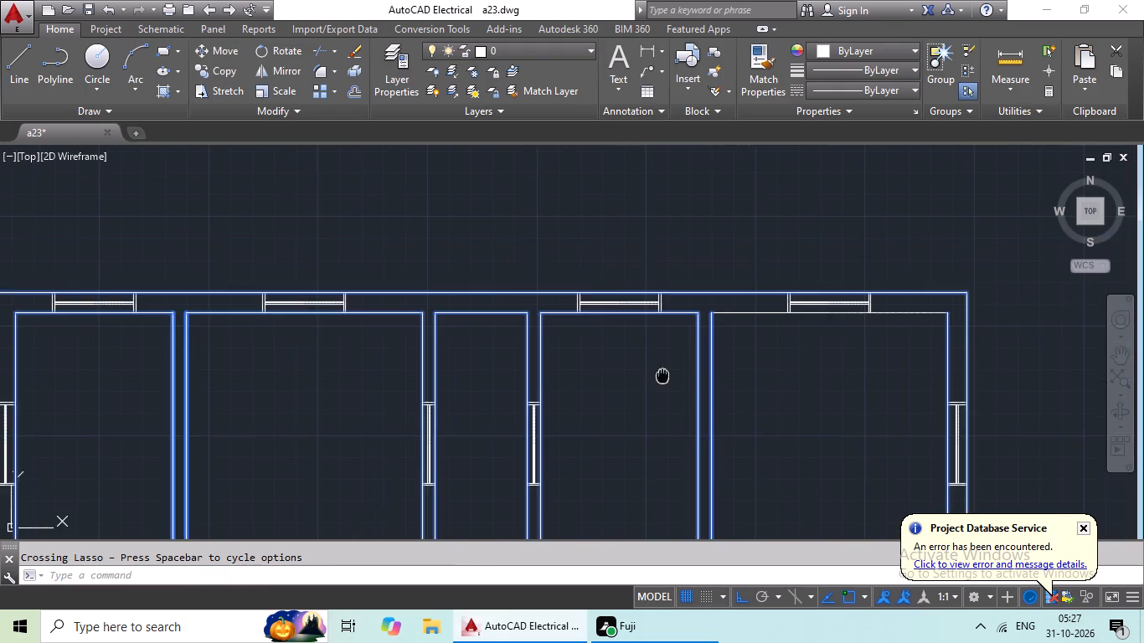
middle_click_drag(622, 348, 578, 276)
middle_click_drag(809, 281, 682, 382)
scroll(705, 327, "up", 4)
middle_click_drag(707, 326, 664, 443)
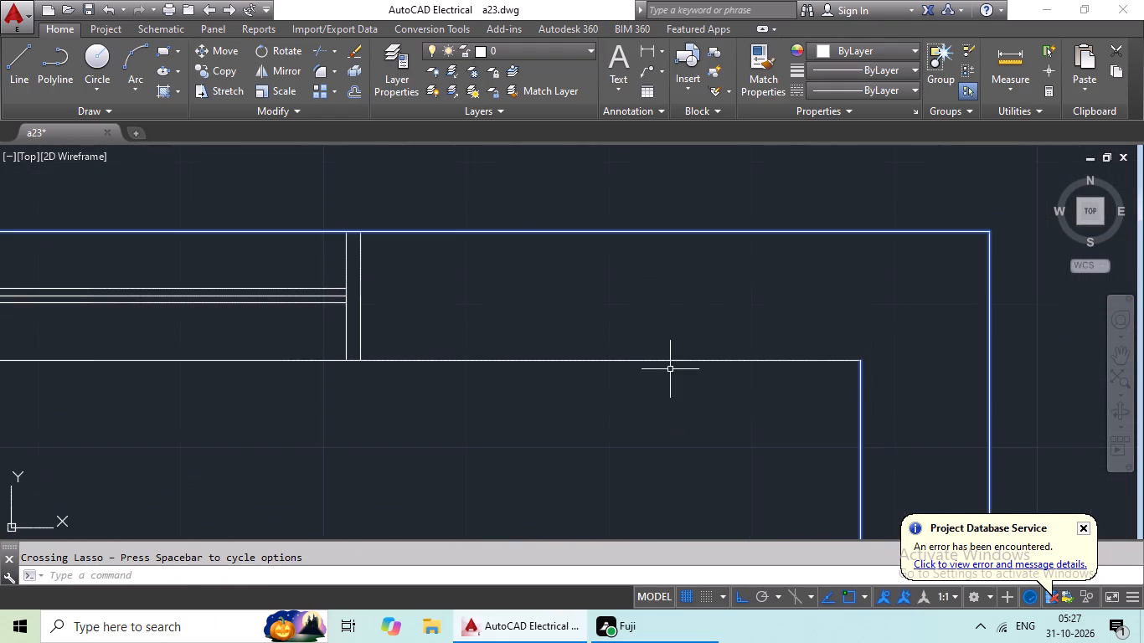
left_click_drag(726, 260, 554, 460)
Add the topmost left unit's door stub projecting from the corridor wall to the selection.
scroll(710, 388, "down", 4)
middle_click_drag(699, 476, 754, 244)
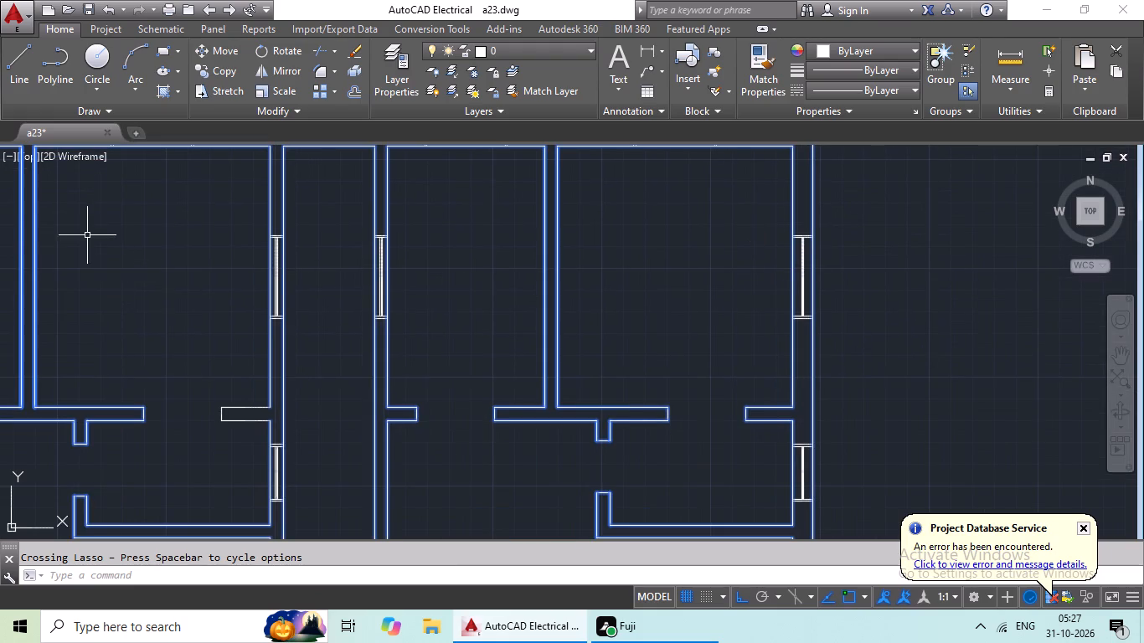
scroll(281, 400, "up", 3)
middle_click_drag(235, 383, 438, 252)
left_click_drag(294, 268, 235, 295)
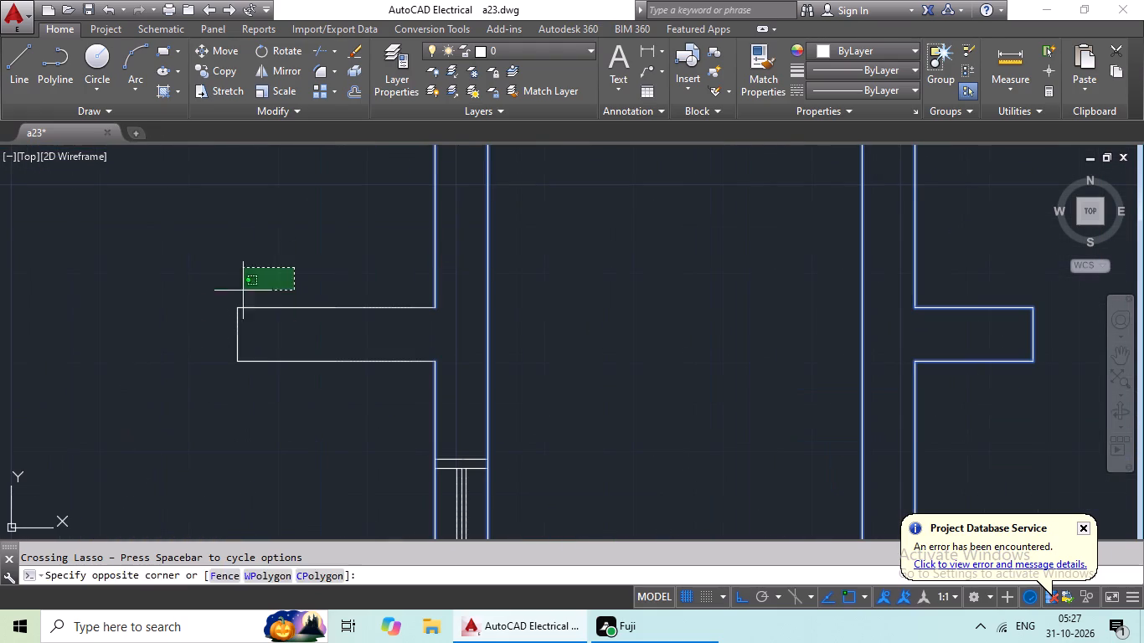
left_click_drag(235, 295, 441, 306)
Check the topmost units' door stubs, toilet partitions and corridor wall ends for wall lines missing from the selection.
scroll(458, 305, "down", 2)
middle_click_drag(337, 327, 451, 239)
scroll(382, 342, "down", 1)
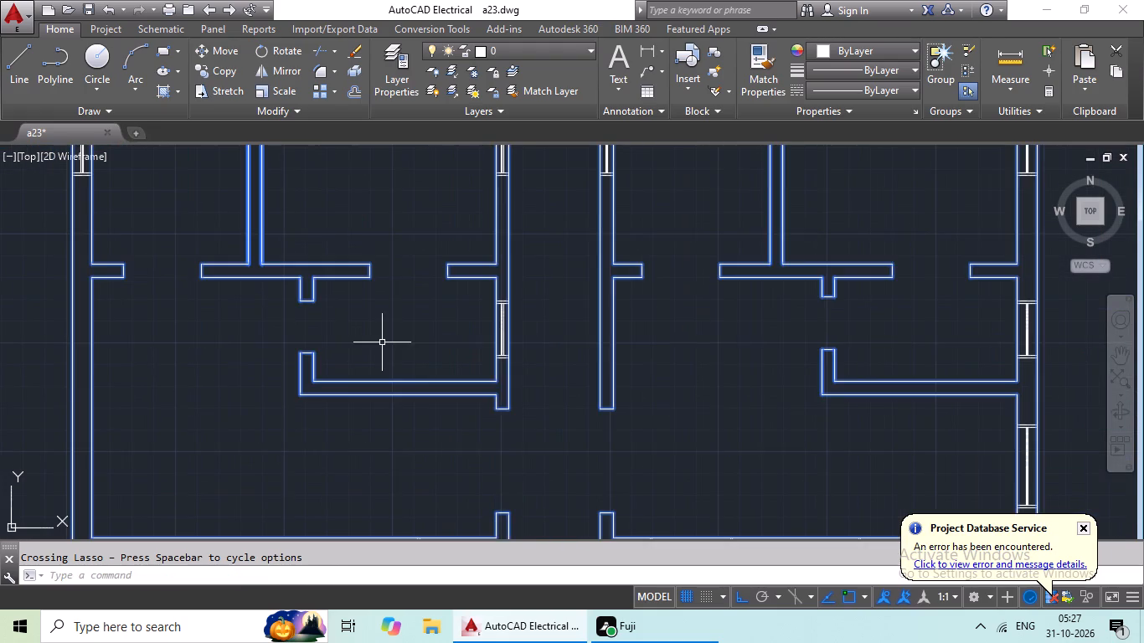
middle_click_drag(382, 343, 453, 262)
scroll(355, 284, "up", 4)
scroll(570, 211, "down", 2)
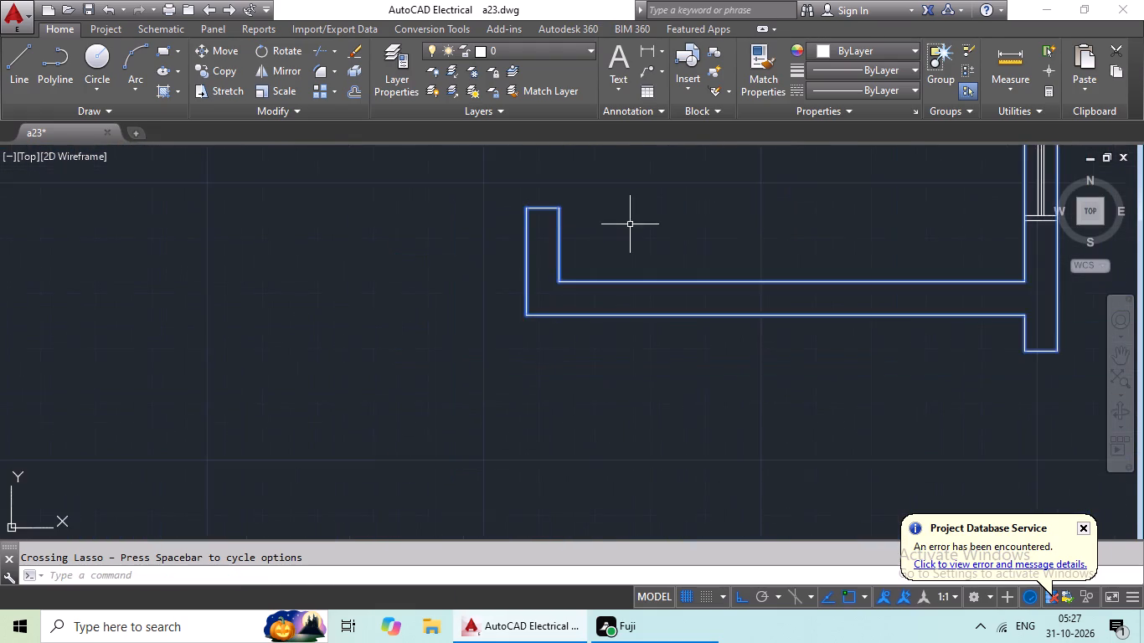
middle_click_drag(630, 224, 245, 376)
middle_click_drag(348, 352, 193, 383)
scroll(542, 299, "down", 2)
scroll(665, 327, "down", 1)
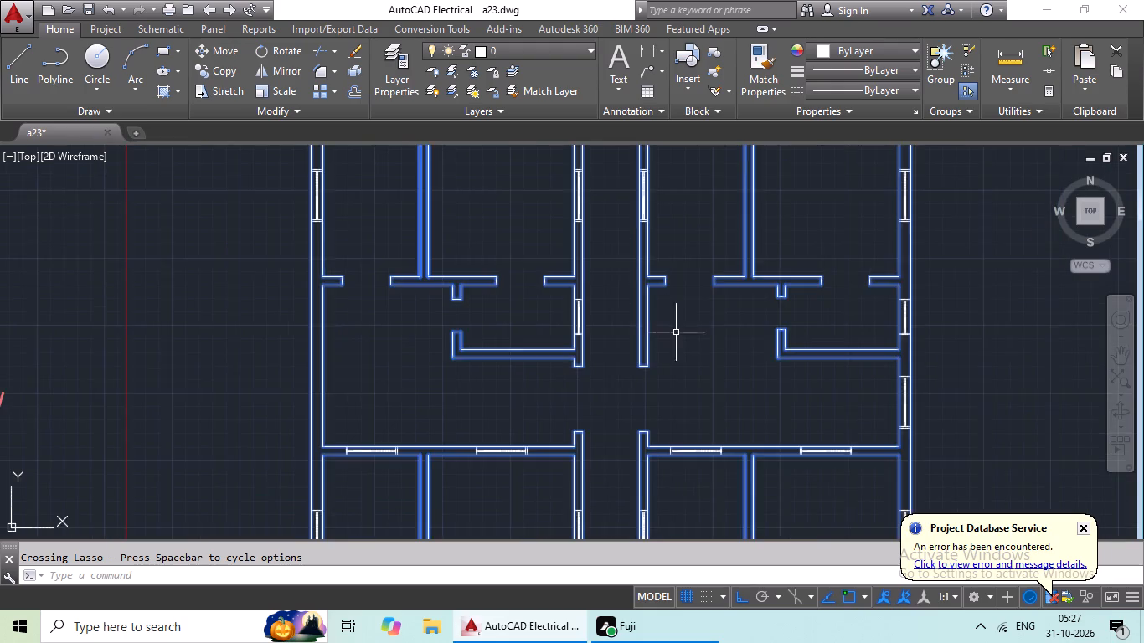
In the left unit second from the bottom, add the toilet-side corridor wall line and the wall's end lines to the selection, without the window.
middle_click_drag(703, 342, 446, 188)
middle_click_drag(495, 311, 513, 186)
middle_click_drag(484, 369, 508, 211)
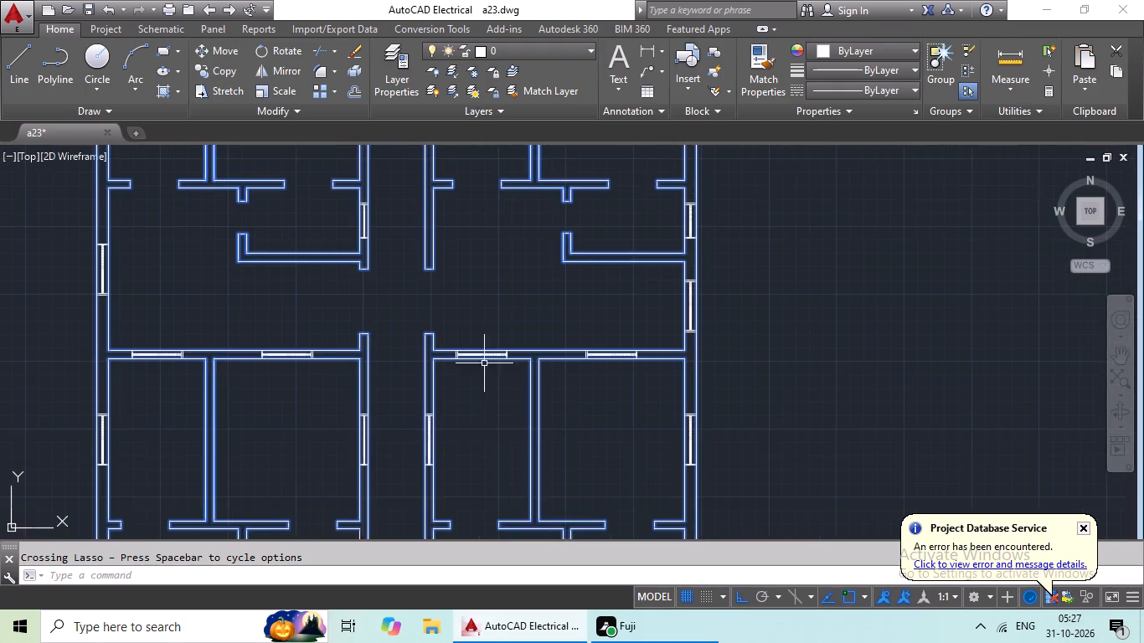
middle_click_drag(495, 326, 516, 207)
middle_click_drag(475, 377, 519, 270)
scroll(398, 341, "up", 4)
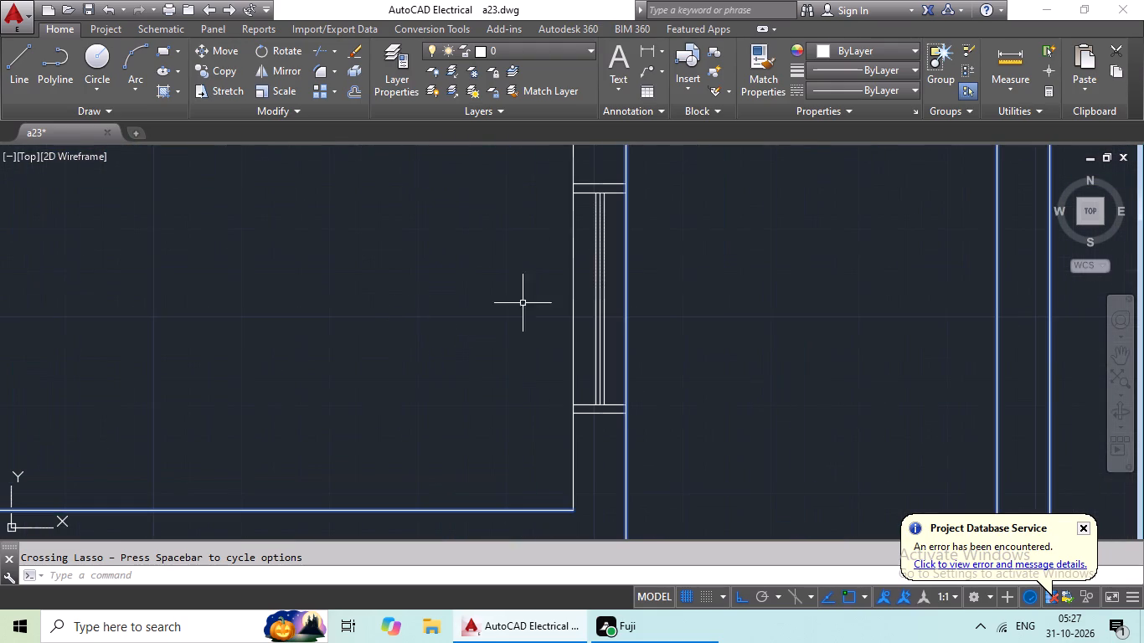
left_click_drag(692, 426, 463, 460)
scroll(626, 404, "down", 3)
middle_click_drag(693, 440, 597, 198)
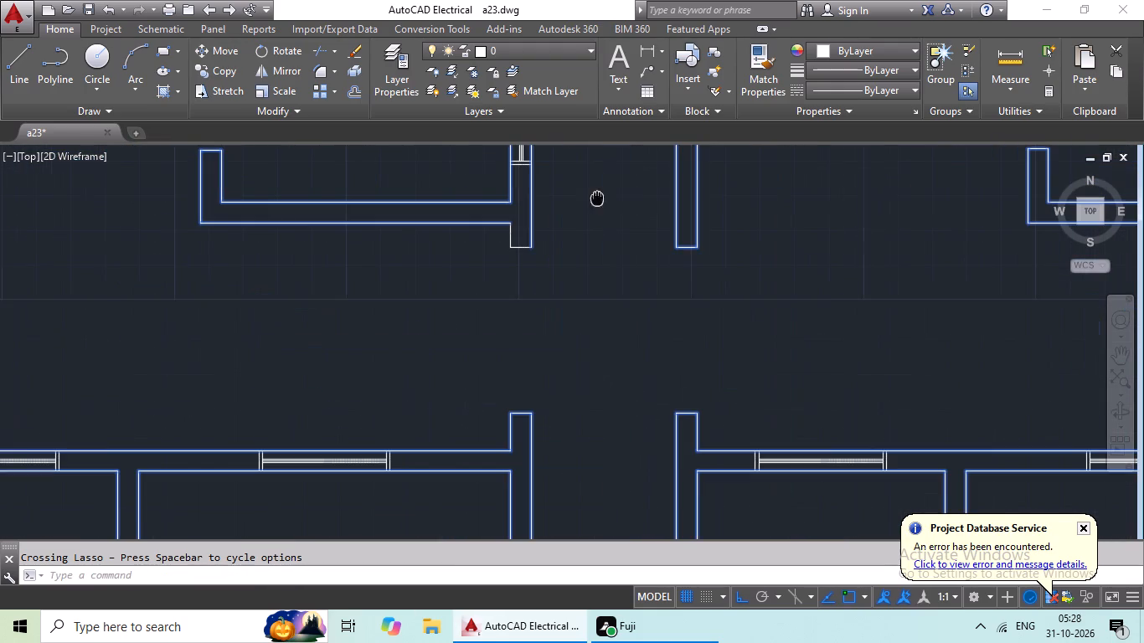
left_click_drag(588, 195, 432, 224)
Check the whole third floor plan, from the staircase up to the top wall, for wall lines missing from the selection.
scroll(543, 236, "down", 2)
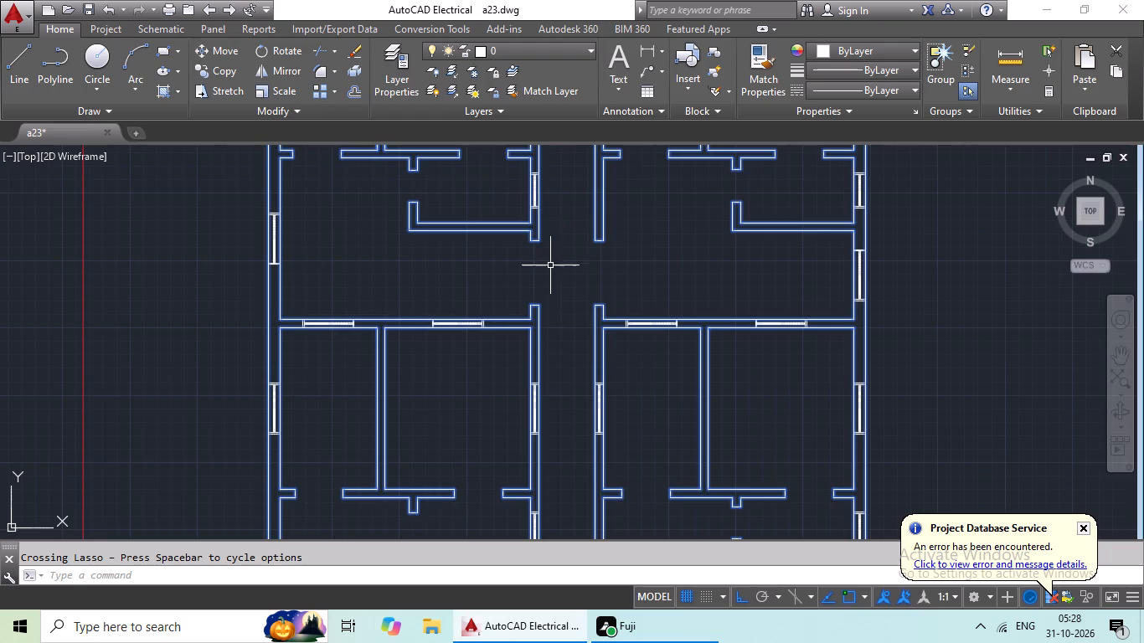
middle_click_drag(550, 265, 566, 152)
middle_click_drag(572, 320, 555, 152)
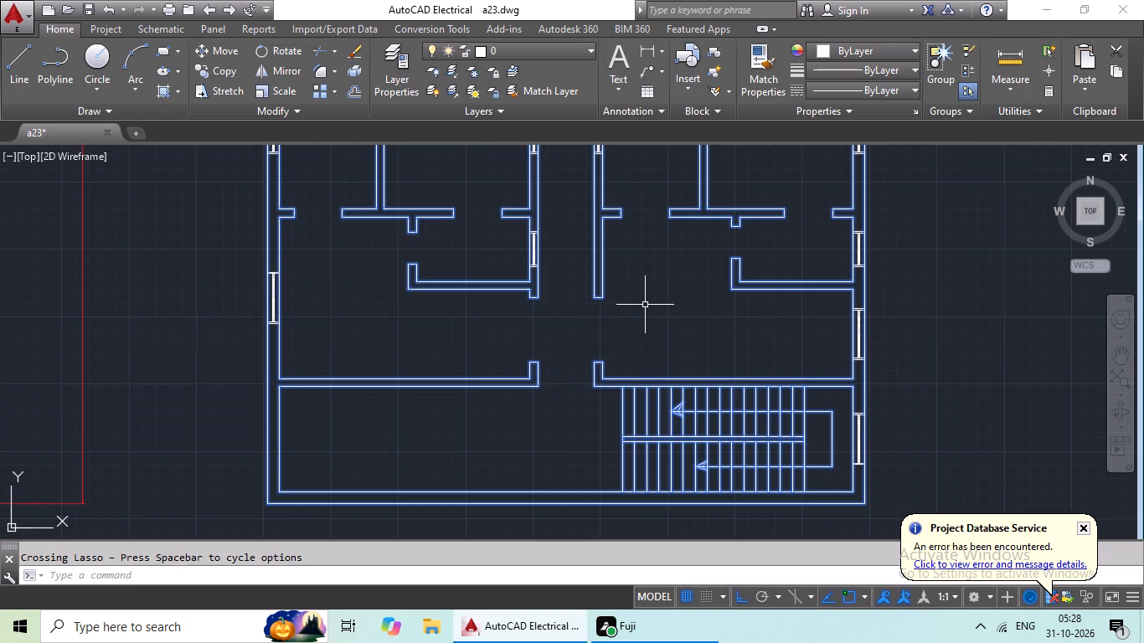
scroll(681, 296, "down", 1)
middle_click_drag(679, 299, 601, 408)
middle_click_drag(606, 376, 555, 489)
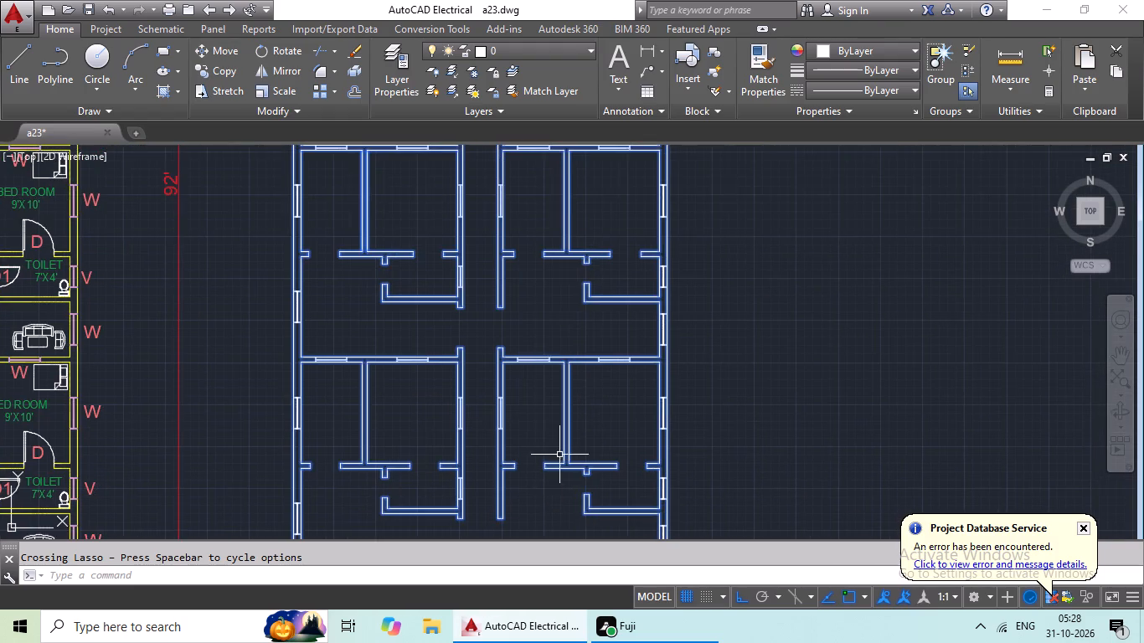
middle_click_drag(574, 303, 527, 464)
middle_click_drag(553, 311, 508, 458)
middle_click_drag(495, 288, 461, 454)
middle_click_drag(484, 271, 451, 371)
scroll(423, 285, "up", 3)
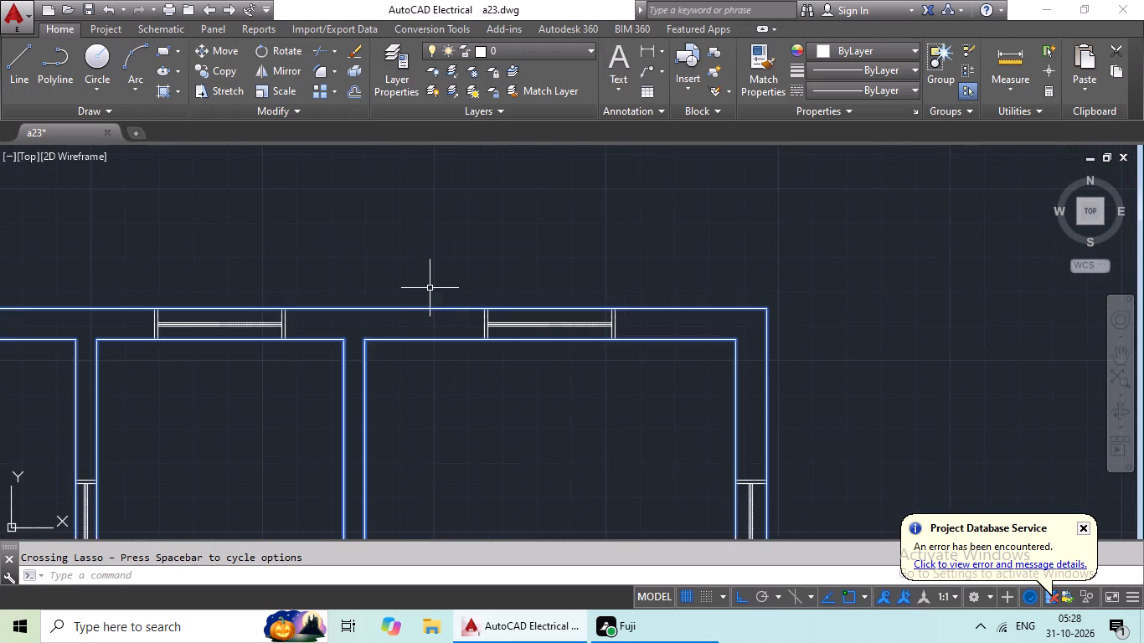
scroll(430, 287, "down", 2)
scroll(674, 276, "down", 2)
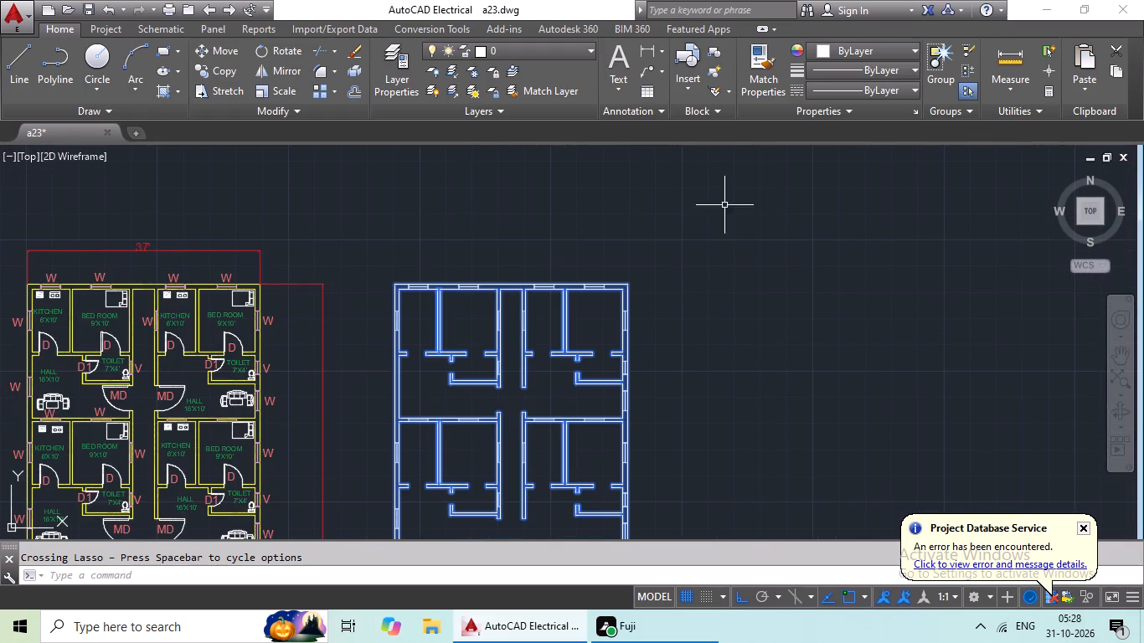
Set the colour of the selected wall and stair lines to Green and clear the selection.
left_click(917, 48)
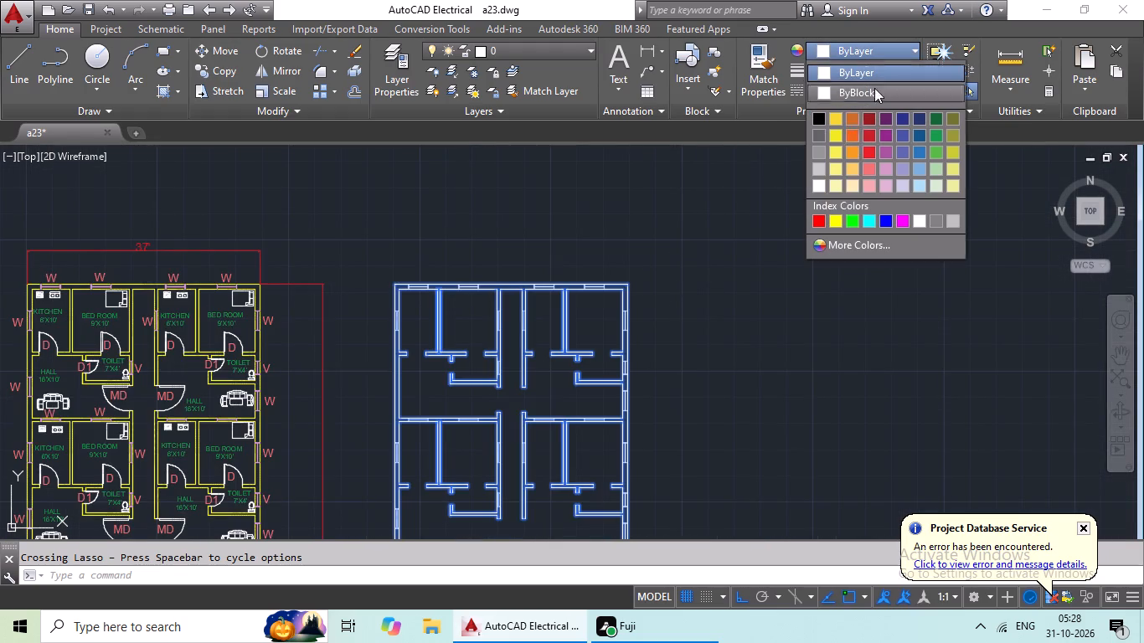
left_click(847, 222)
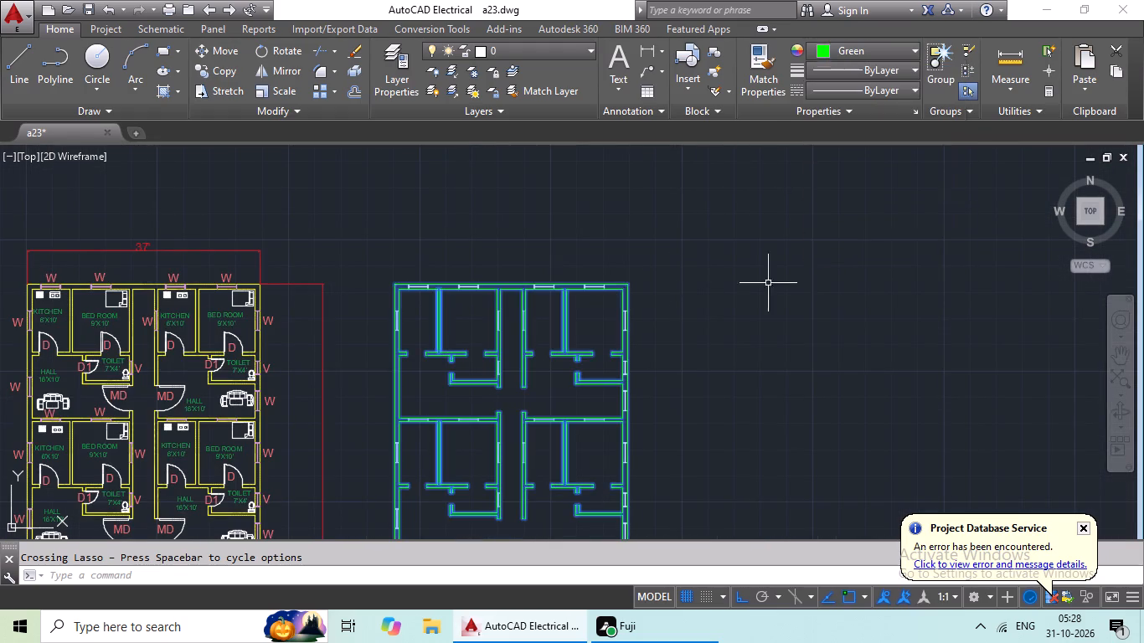
key("Escape")
Select all lines of the two windows in the top exterior wall of the topmost left unit, without the green wall lines.
scroll(459, 304, "up", 4)
middle_click_drag(474, 296, 464, 468)
scroll(539, 373, "up", 3)
left_click_drag(700, 349, 141, 368)
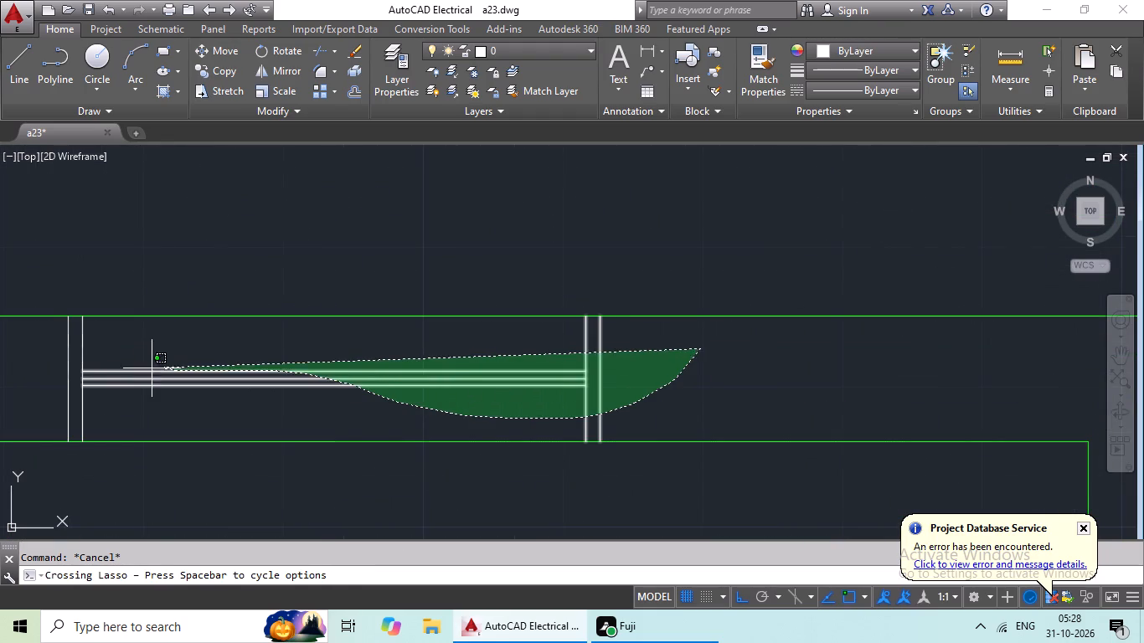
left_click_drag(141, 368, 0, 375)
scroll(425, 420, "down", 3)
middle_click_drag(416, 458, 901, 425)
scroll(637, 391, "up", 4)
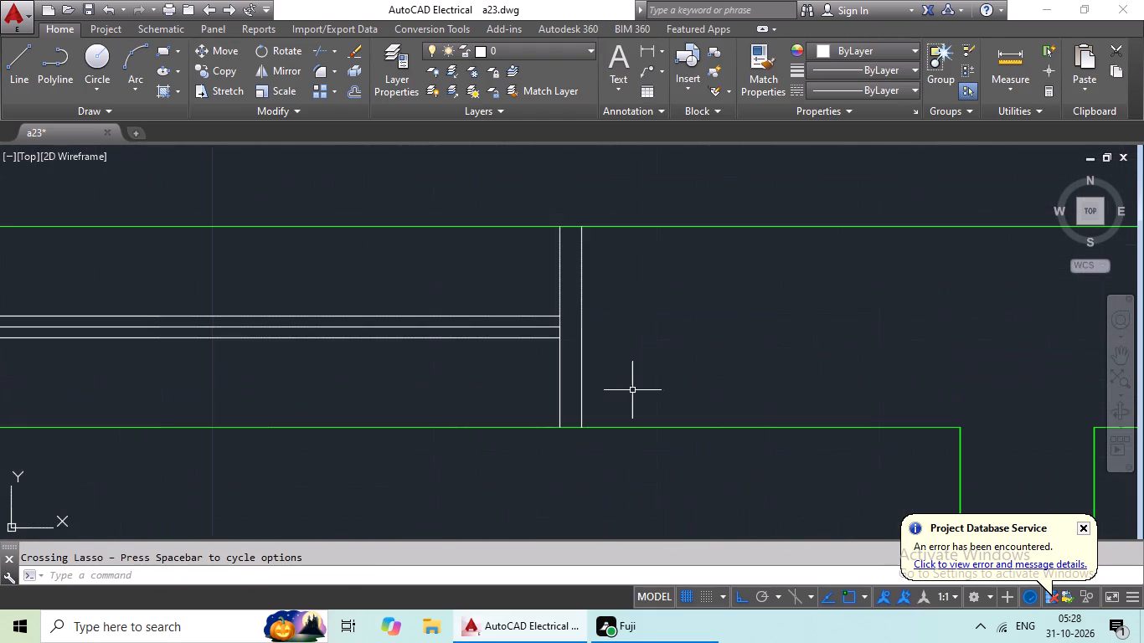
middle_click_drag(633, 381, 896, 380)
left_click_drag(914, 282, 128, 291)
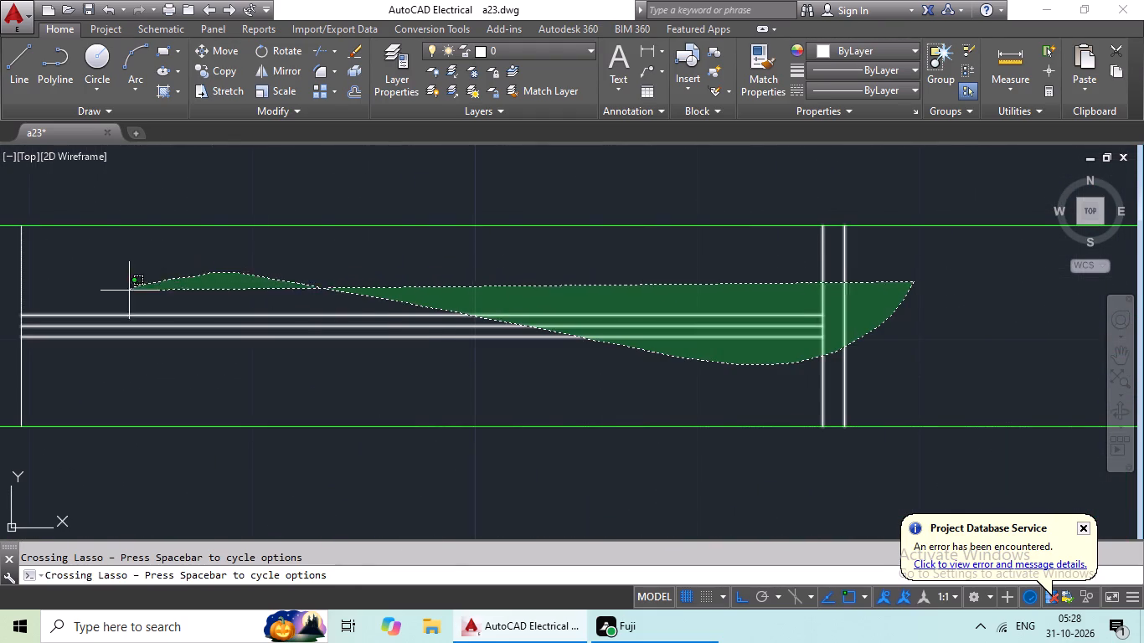
middle_click_drag(209, 319, 636, 317)
left_click_drag(623, 263, 254, 288)
scroll(683, 355, "down", 3)
Add the window in the topmost right kitchen's top exterior wall to the selection, including the jamb lines at both ends.
middle_click_drag(775, 418, 172, 325)
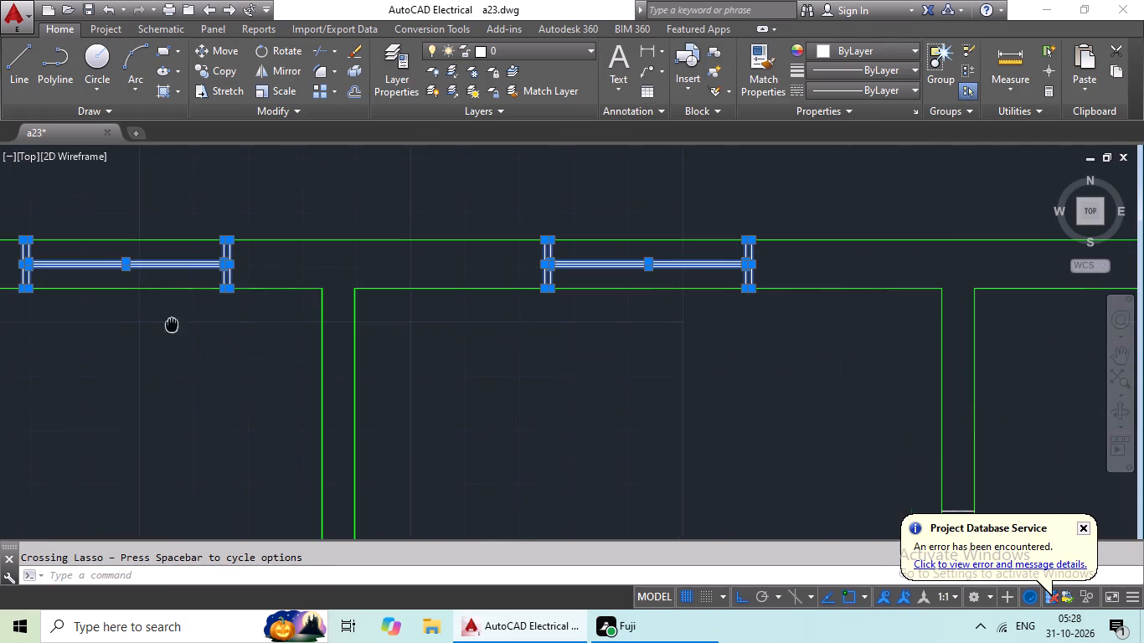
middle_click_drag(613, 344, 413, 424)
middle_click_drag(895, 404, 423, 403)
scroll(922, 321, "up", 3)
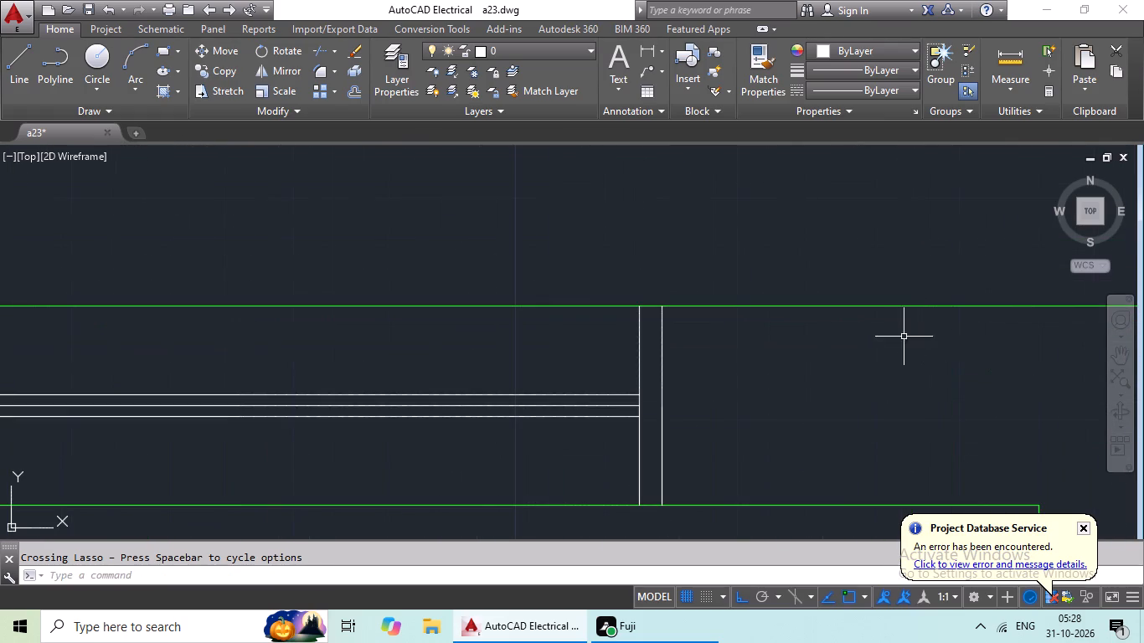
middle_click_drag(769, 359, 973, 337)
left_click_drag(988, 338, 238, 368)
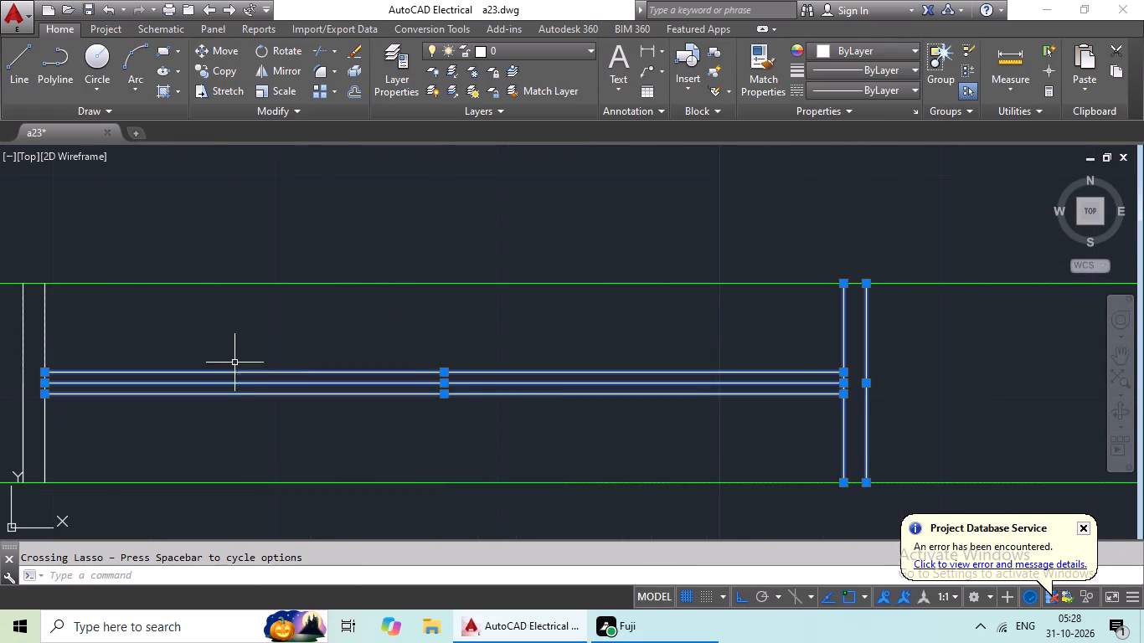
middle_click_drag(236, 358, 641, 358)
left_click_drag(633, 338, 225, 349)
Add the window in the topmost right bedroom's top exterior wall to the selection, including the jamb lines at both ends.
scroll(734, 395, "down", 3)
middle_click_drag(744, 431, 250, 316)
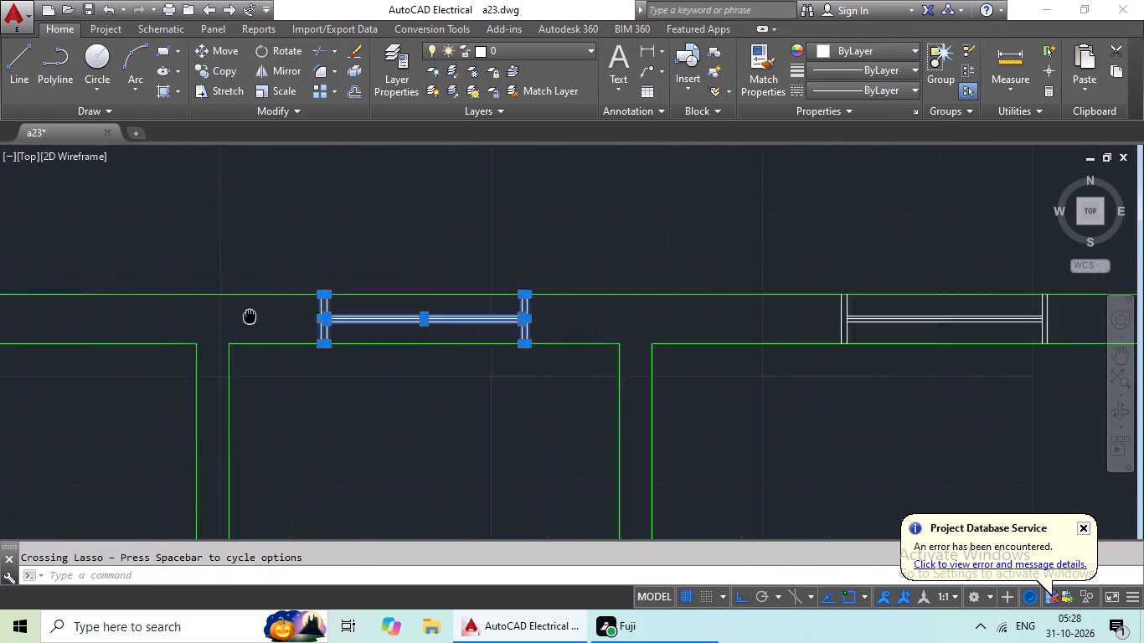
middle_click_drag(250, 316, 114, 291)
scroll(809, 248, "up", 4)
middle_click_drag(765, 270, 1143, 413)
scroll(1038, 388, "down", 1)
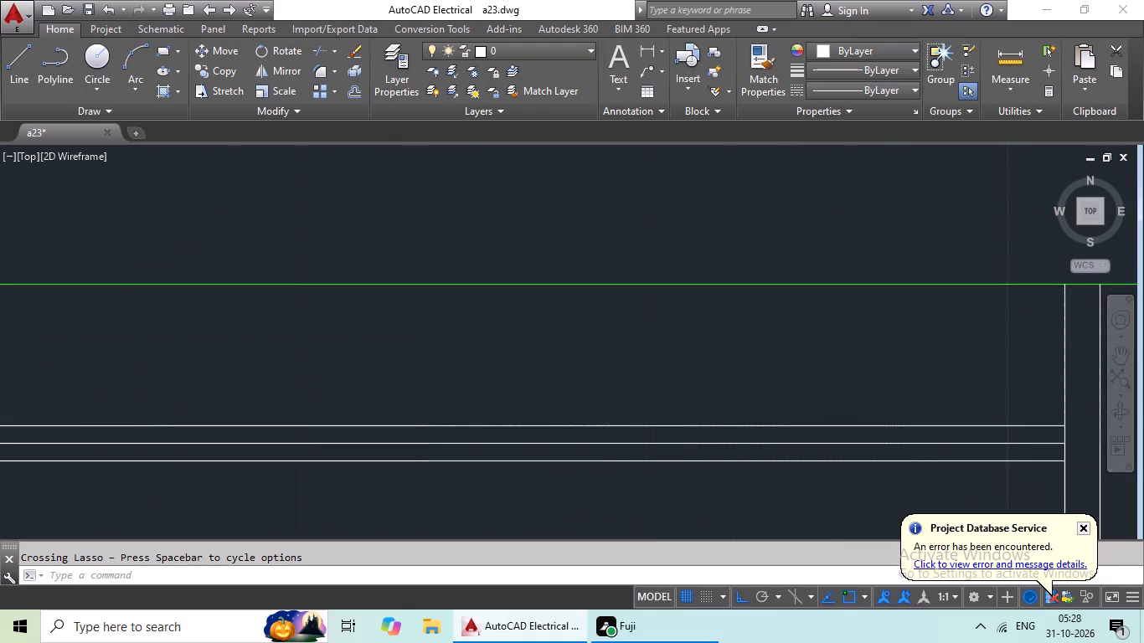
middle_click_drag(991, 394, 741, 342)
left_click_drag(1013, 333, 451, 371)
middle_click_drag(467, 362, 479, 363)
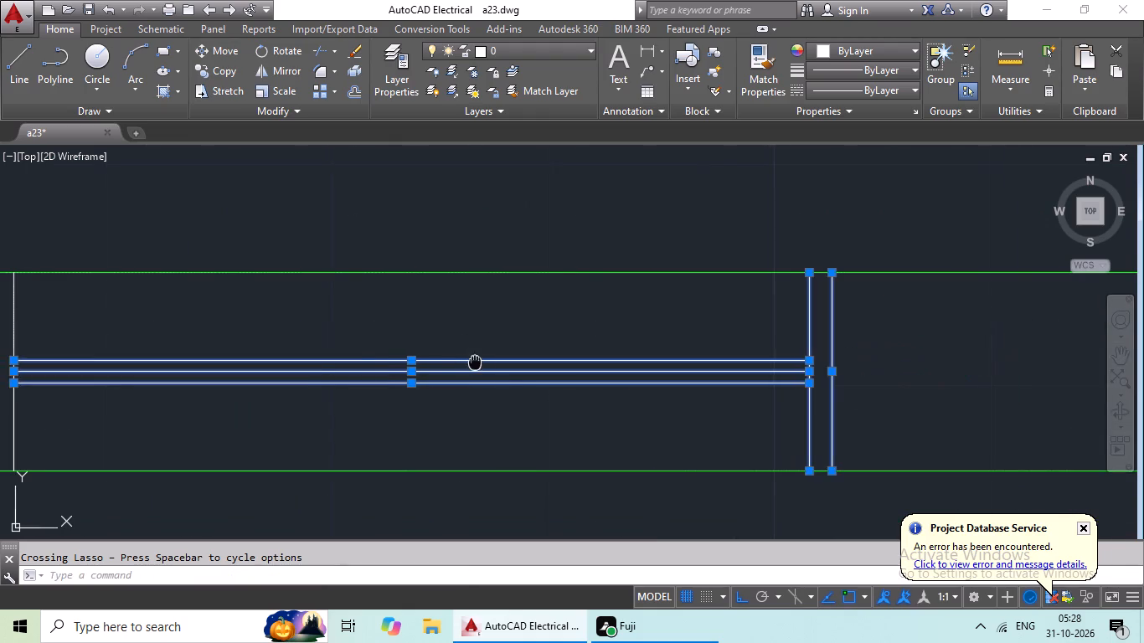
middle_click_drag(479, 363, 982, 359)
left_click_drag(770, 319, 325, 353)
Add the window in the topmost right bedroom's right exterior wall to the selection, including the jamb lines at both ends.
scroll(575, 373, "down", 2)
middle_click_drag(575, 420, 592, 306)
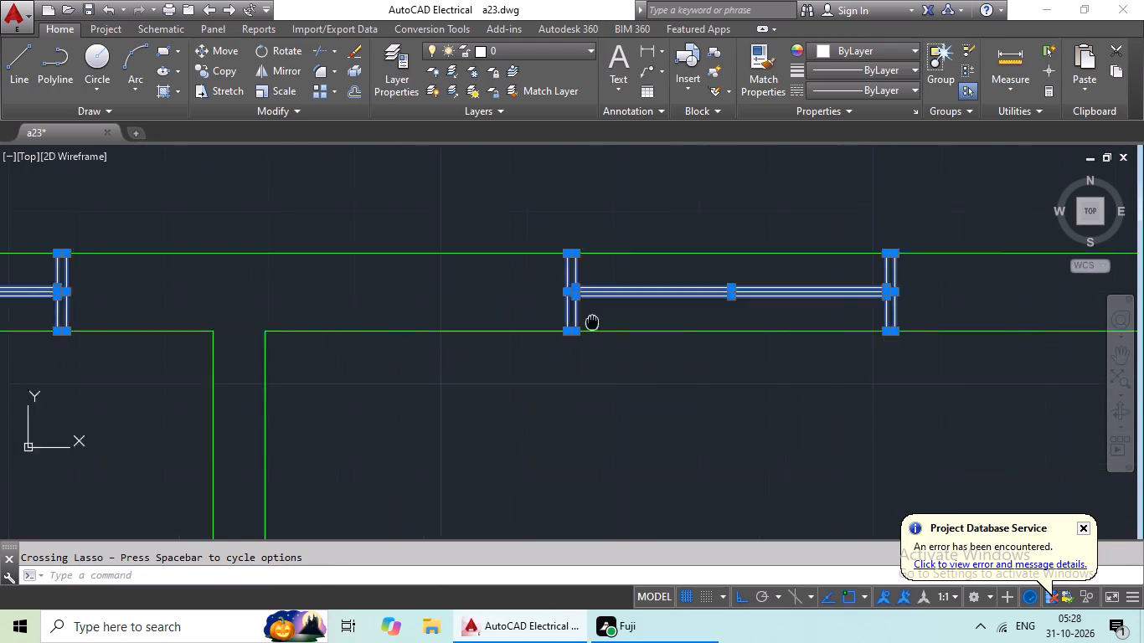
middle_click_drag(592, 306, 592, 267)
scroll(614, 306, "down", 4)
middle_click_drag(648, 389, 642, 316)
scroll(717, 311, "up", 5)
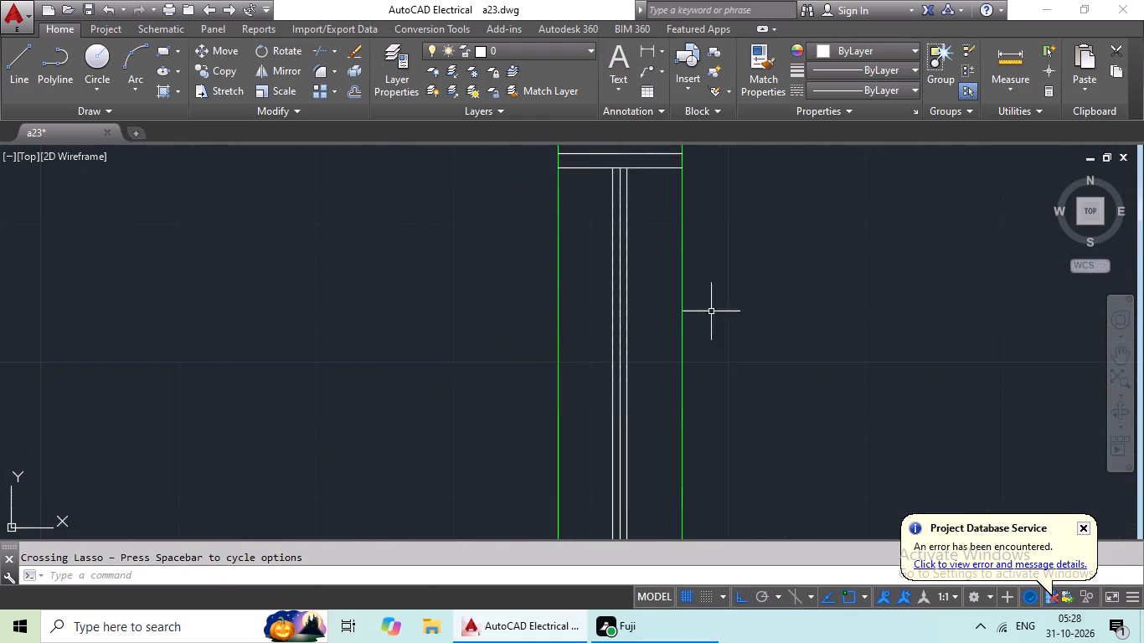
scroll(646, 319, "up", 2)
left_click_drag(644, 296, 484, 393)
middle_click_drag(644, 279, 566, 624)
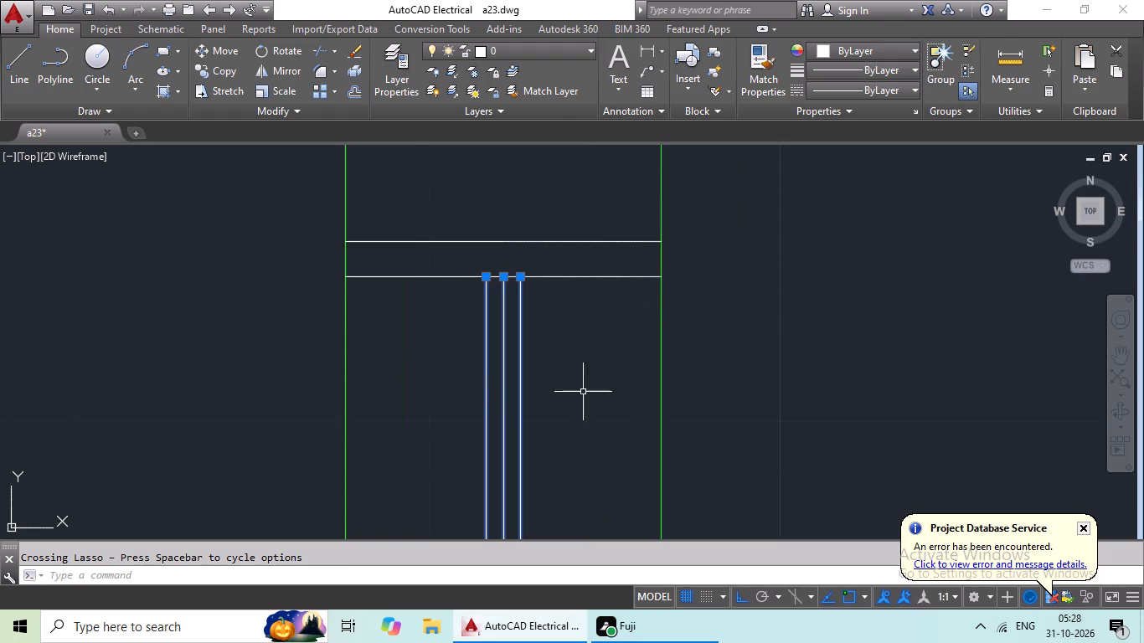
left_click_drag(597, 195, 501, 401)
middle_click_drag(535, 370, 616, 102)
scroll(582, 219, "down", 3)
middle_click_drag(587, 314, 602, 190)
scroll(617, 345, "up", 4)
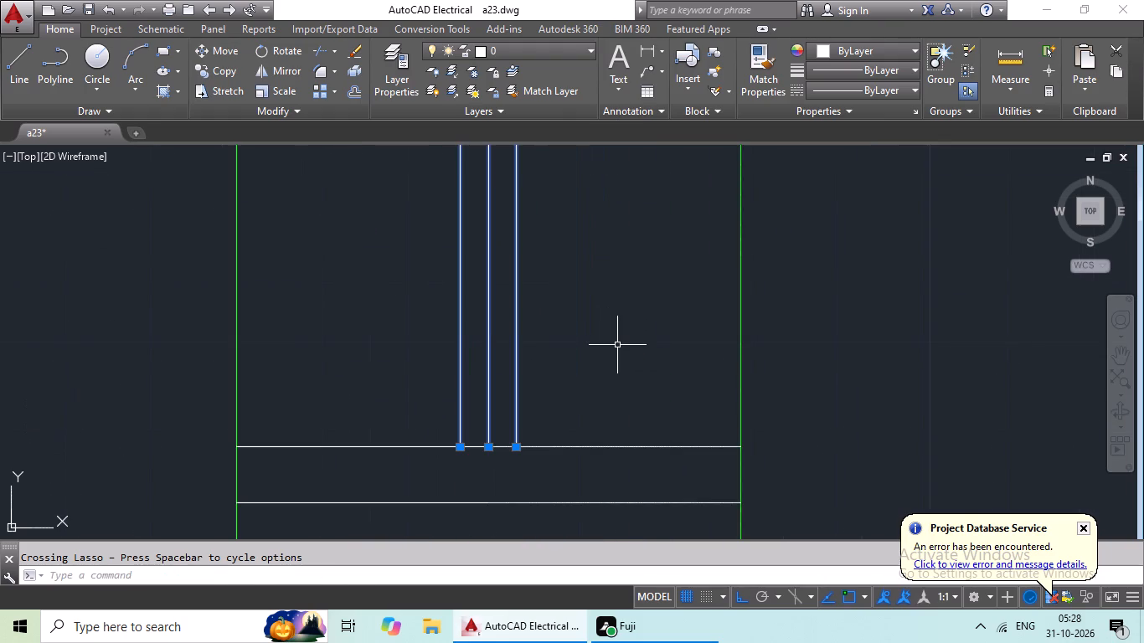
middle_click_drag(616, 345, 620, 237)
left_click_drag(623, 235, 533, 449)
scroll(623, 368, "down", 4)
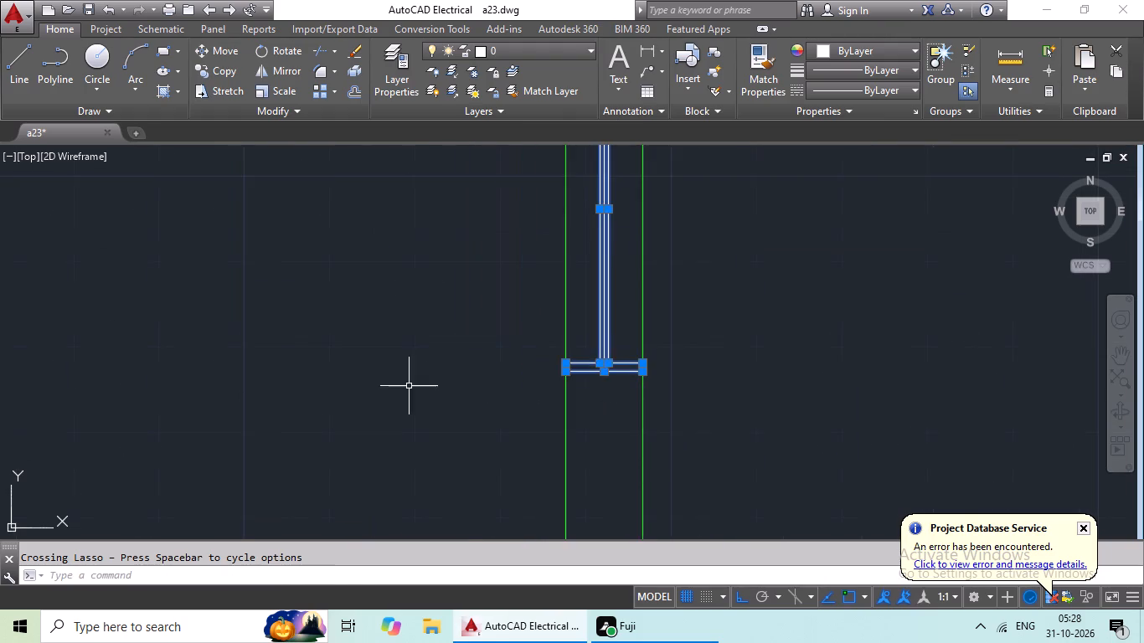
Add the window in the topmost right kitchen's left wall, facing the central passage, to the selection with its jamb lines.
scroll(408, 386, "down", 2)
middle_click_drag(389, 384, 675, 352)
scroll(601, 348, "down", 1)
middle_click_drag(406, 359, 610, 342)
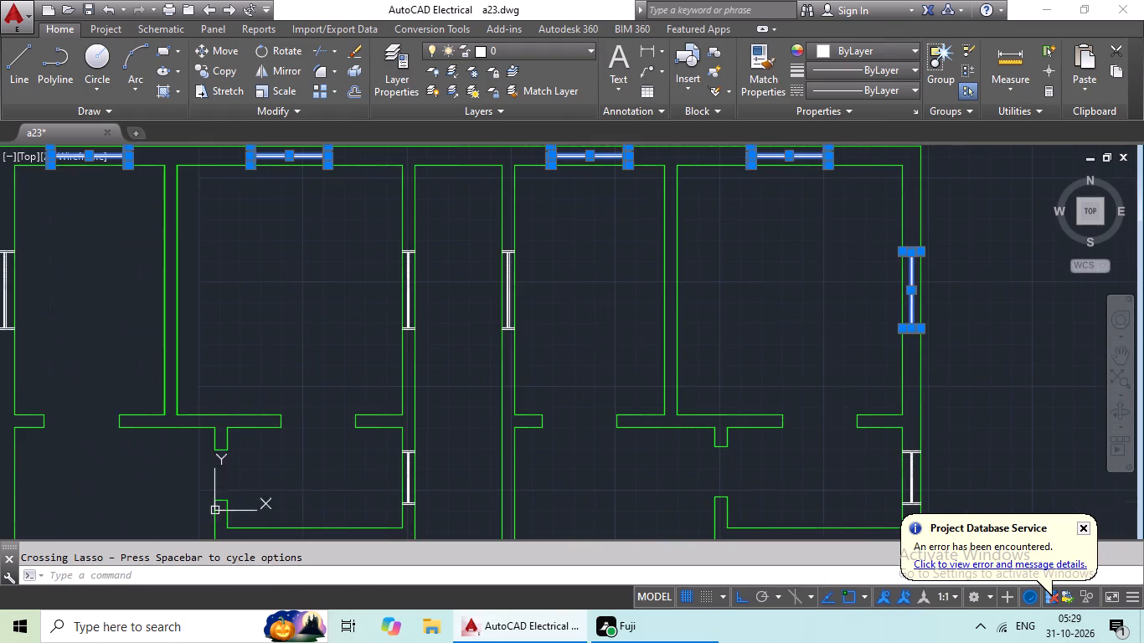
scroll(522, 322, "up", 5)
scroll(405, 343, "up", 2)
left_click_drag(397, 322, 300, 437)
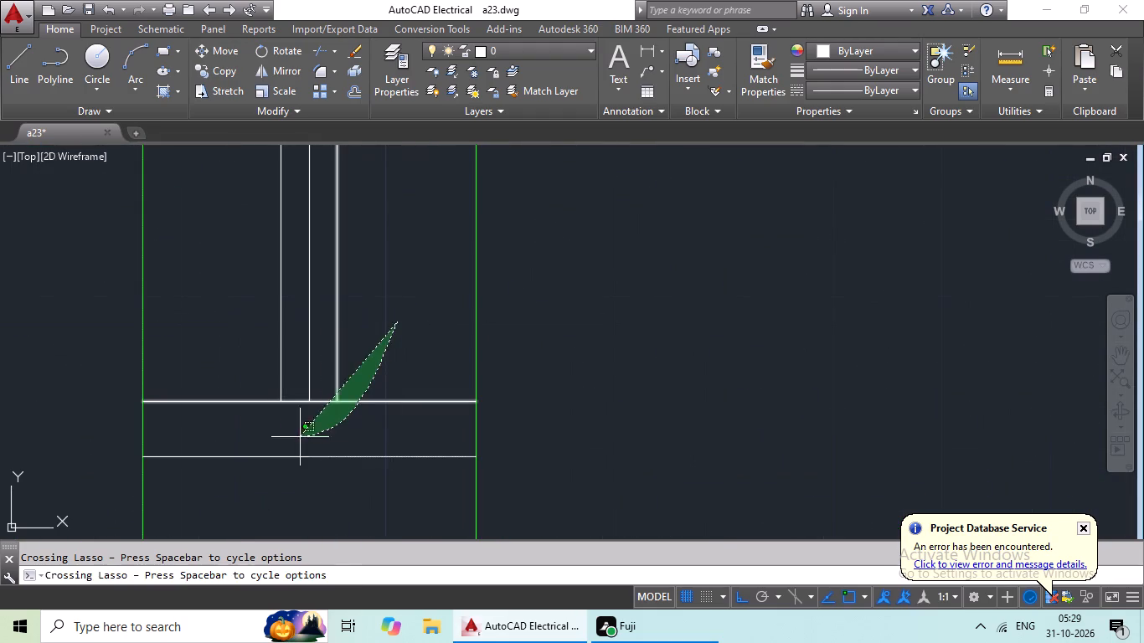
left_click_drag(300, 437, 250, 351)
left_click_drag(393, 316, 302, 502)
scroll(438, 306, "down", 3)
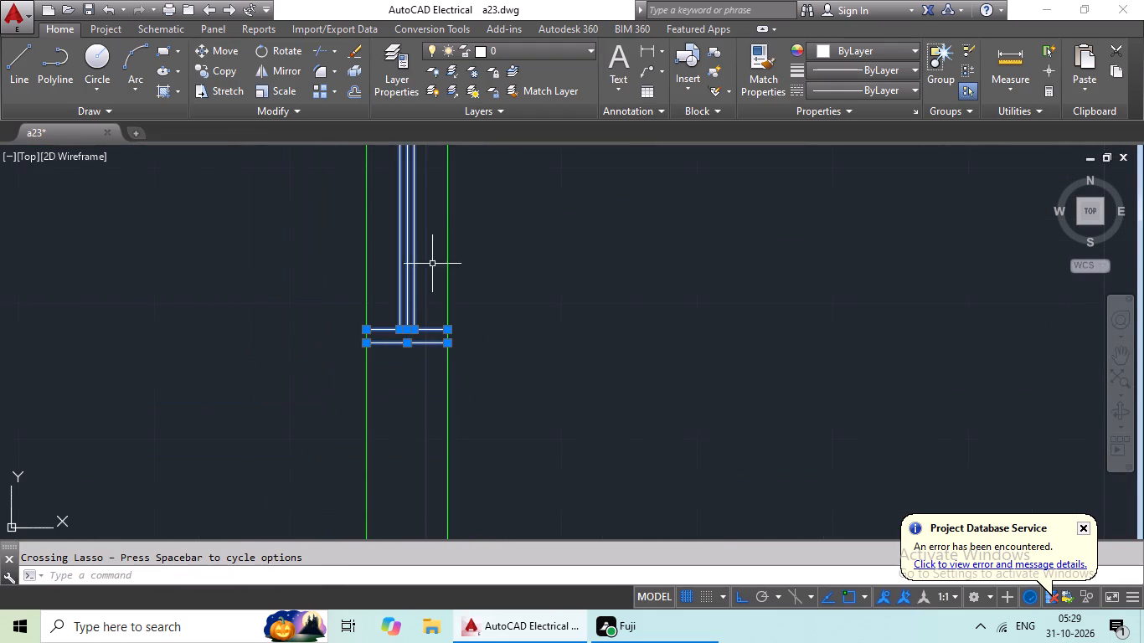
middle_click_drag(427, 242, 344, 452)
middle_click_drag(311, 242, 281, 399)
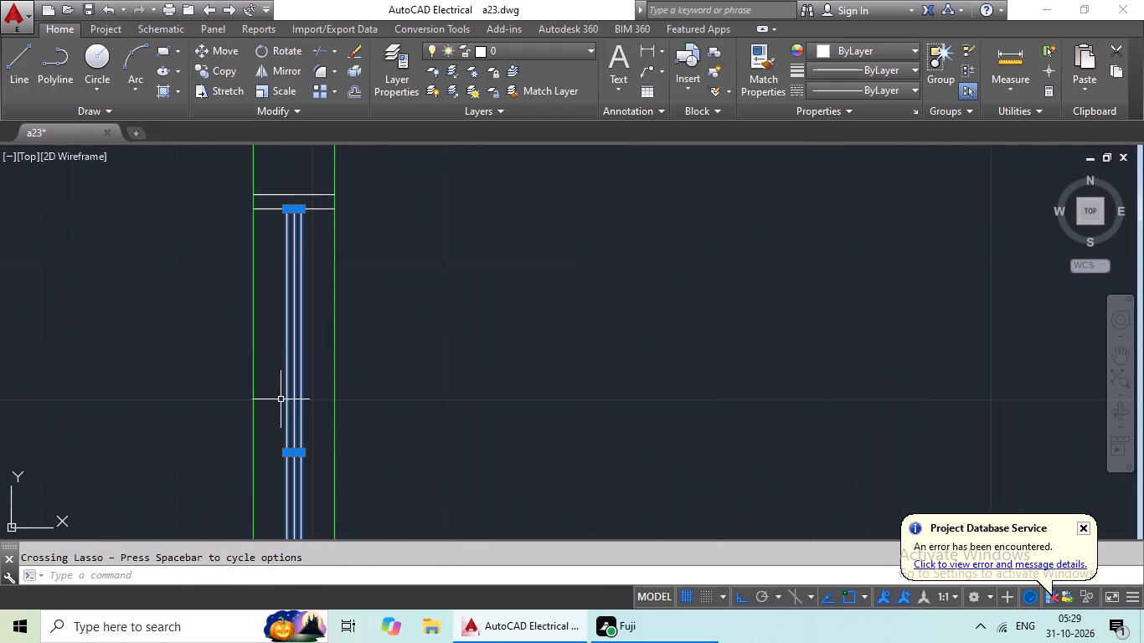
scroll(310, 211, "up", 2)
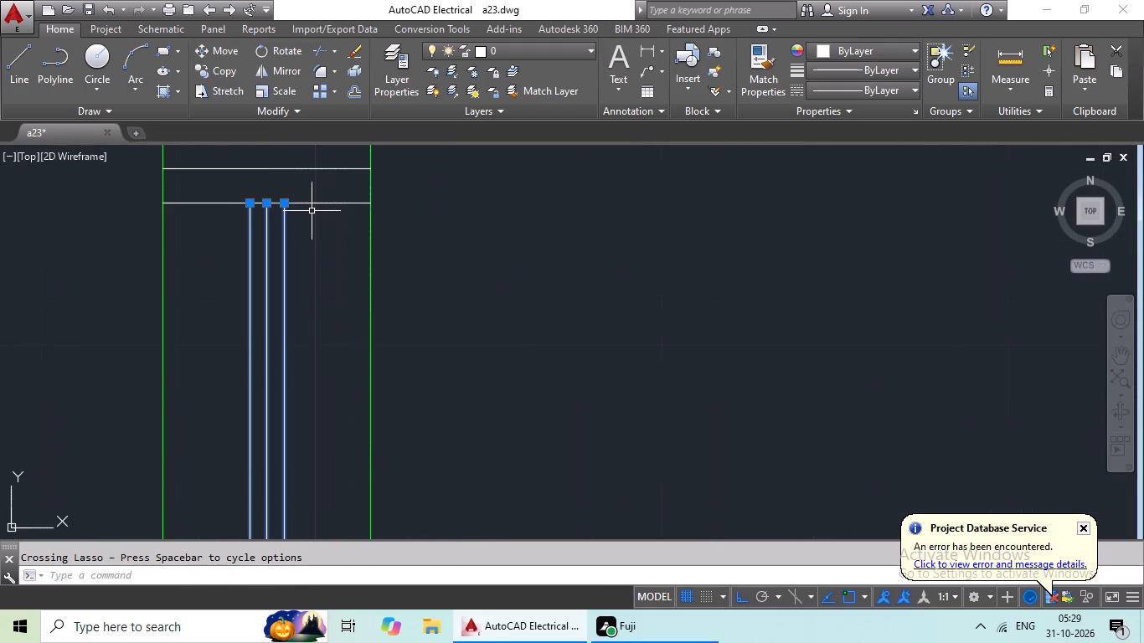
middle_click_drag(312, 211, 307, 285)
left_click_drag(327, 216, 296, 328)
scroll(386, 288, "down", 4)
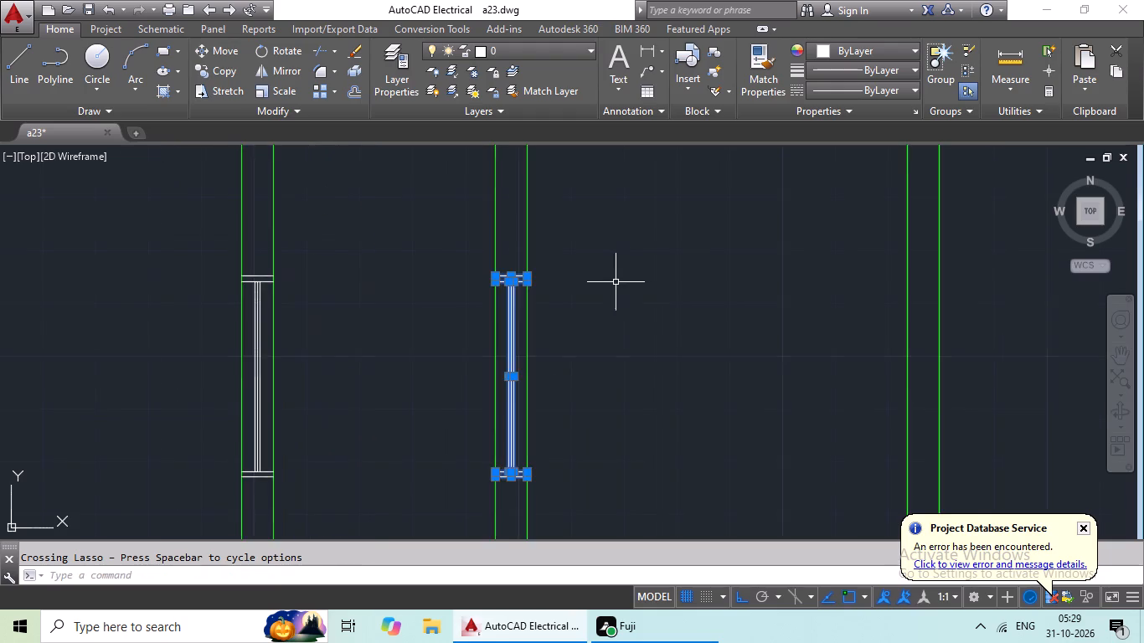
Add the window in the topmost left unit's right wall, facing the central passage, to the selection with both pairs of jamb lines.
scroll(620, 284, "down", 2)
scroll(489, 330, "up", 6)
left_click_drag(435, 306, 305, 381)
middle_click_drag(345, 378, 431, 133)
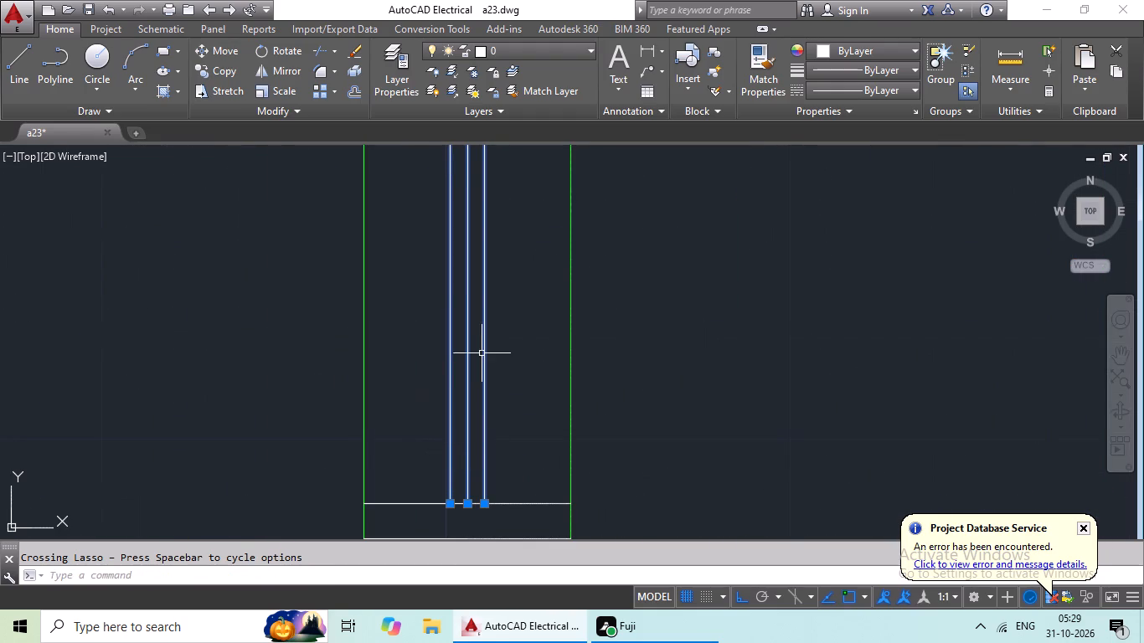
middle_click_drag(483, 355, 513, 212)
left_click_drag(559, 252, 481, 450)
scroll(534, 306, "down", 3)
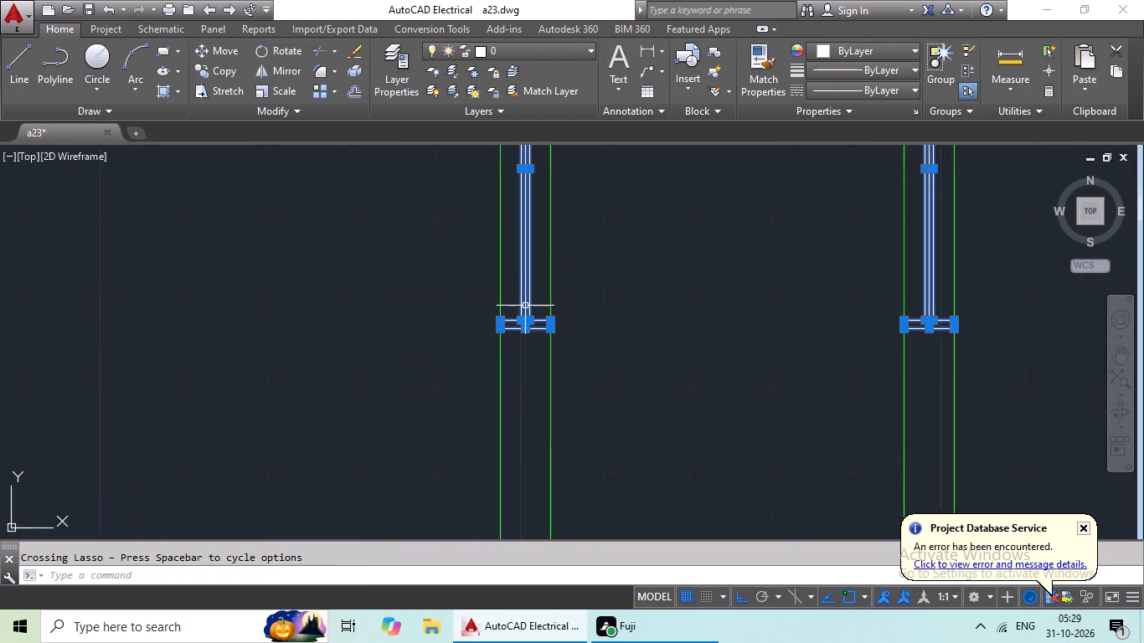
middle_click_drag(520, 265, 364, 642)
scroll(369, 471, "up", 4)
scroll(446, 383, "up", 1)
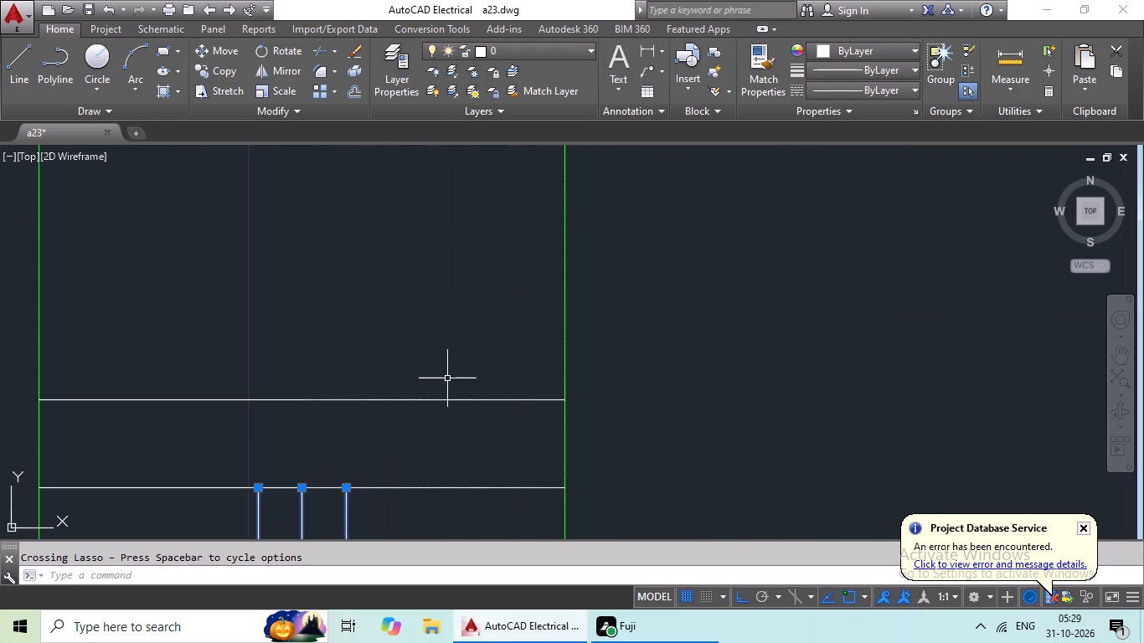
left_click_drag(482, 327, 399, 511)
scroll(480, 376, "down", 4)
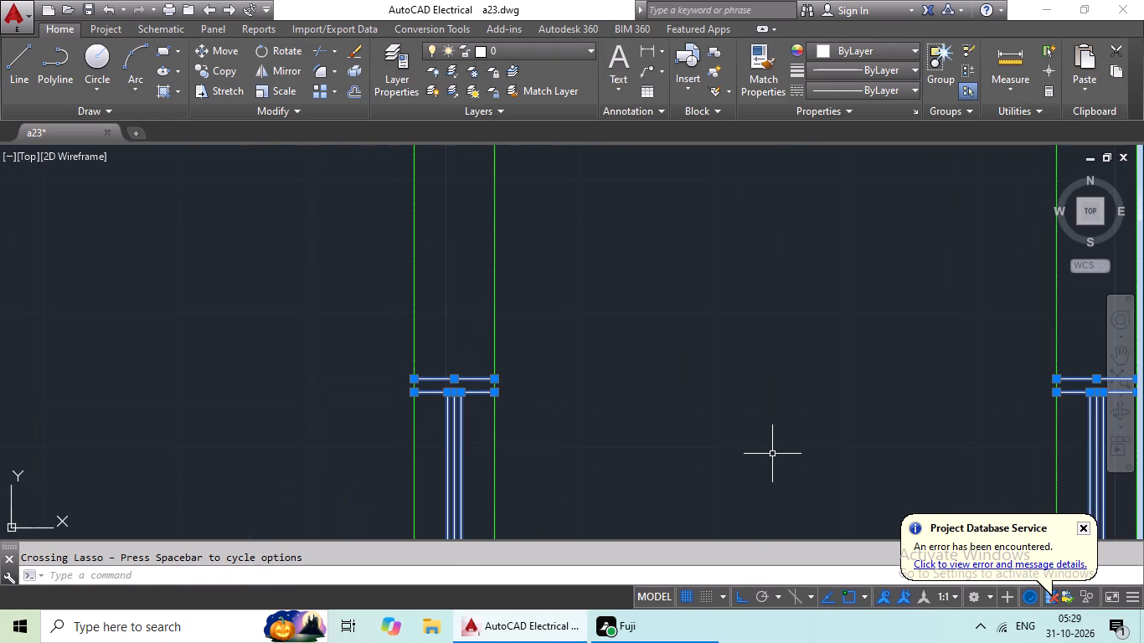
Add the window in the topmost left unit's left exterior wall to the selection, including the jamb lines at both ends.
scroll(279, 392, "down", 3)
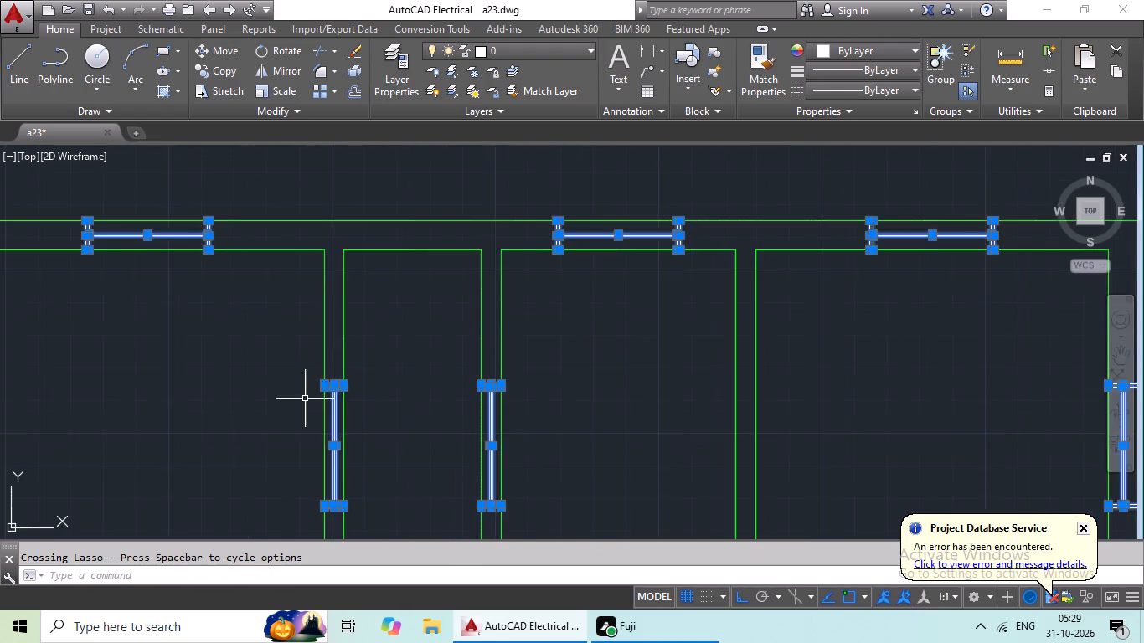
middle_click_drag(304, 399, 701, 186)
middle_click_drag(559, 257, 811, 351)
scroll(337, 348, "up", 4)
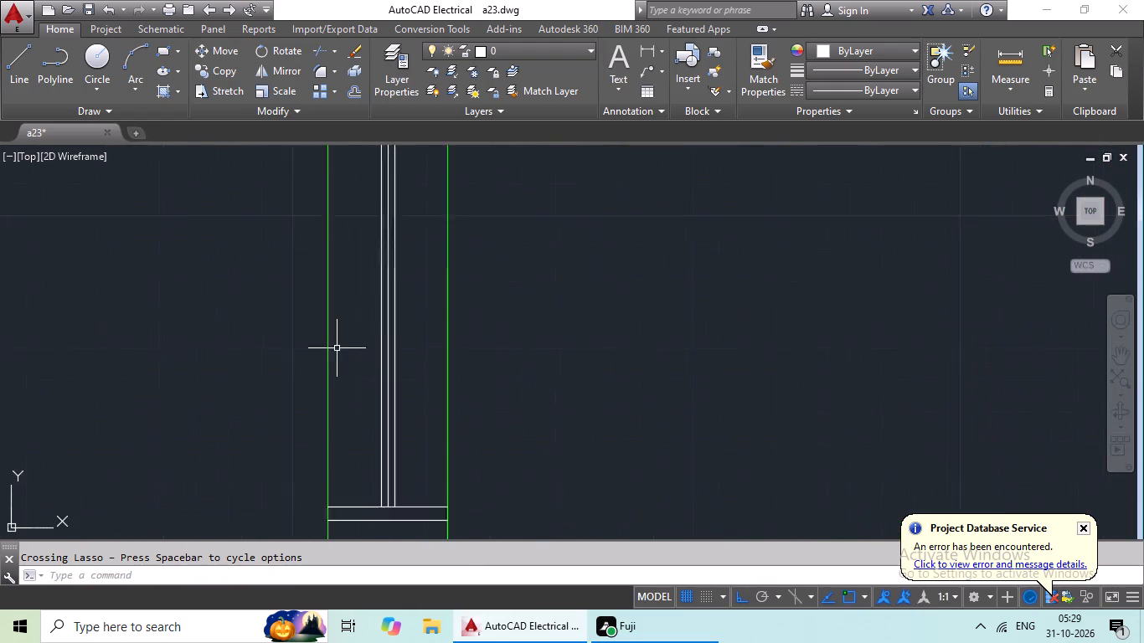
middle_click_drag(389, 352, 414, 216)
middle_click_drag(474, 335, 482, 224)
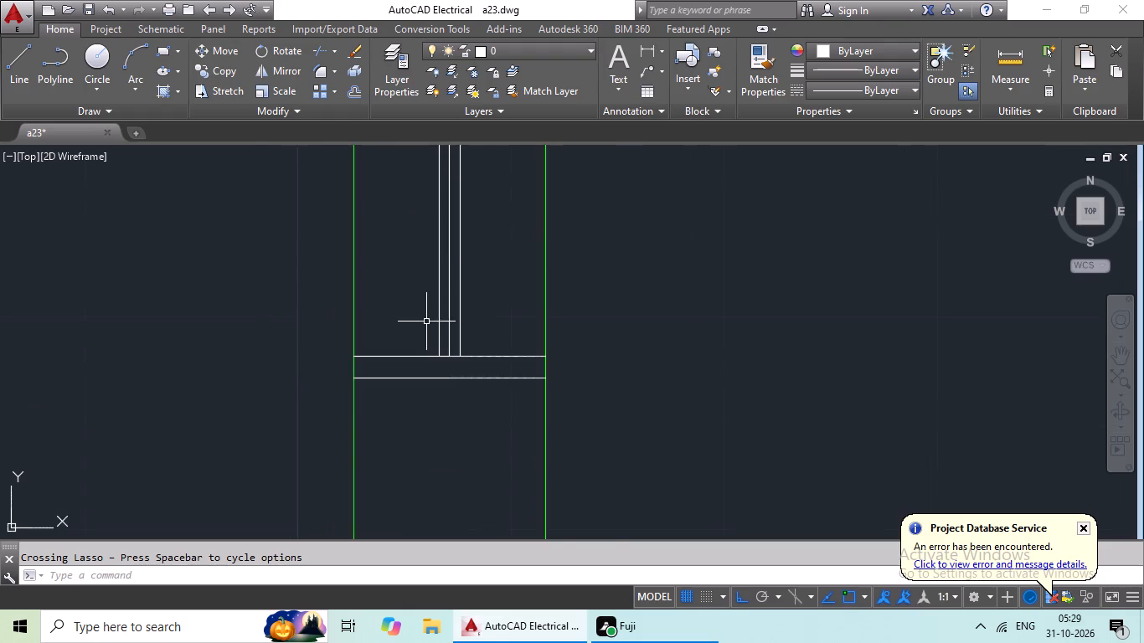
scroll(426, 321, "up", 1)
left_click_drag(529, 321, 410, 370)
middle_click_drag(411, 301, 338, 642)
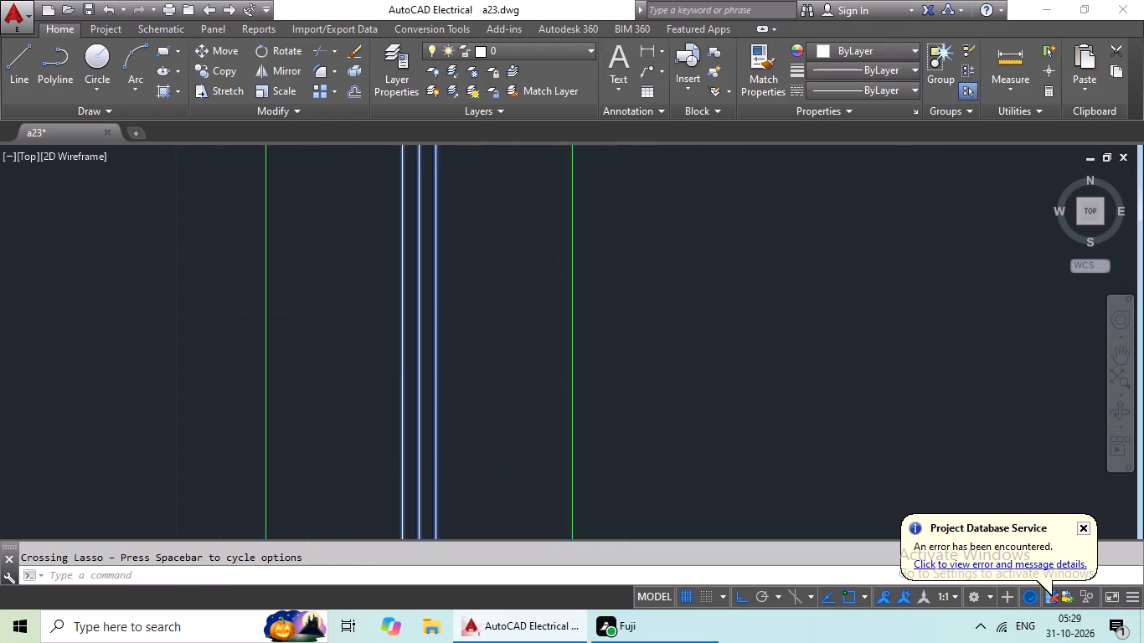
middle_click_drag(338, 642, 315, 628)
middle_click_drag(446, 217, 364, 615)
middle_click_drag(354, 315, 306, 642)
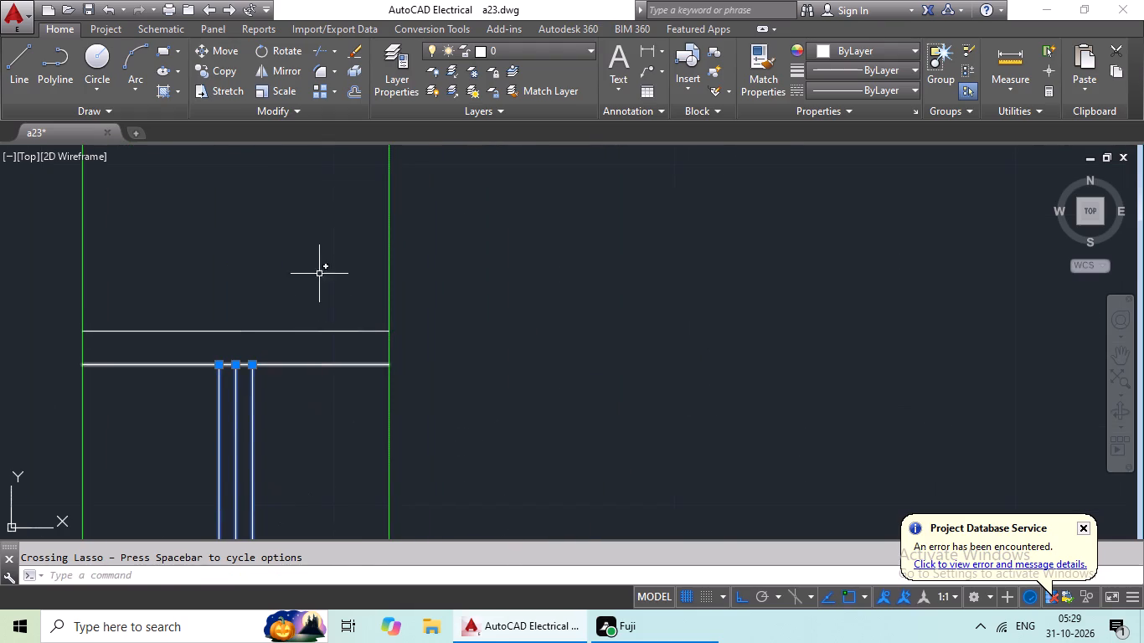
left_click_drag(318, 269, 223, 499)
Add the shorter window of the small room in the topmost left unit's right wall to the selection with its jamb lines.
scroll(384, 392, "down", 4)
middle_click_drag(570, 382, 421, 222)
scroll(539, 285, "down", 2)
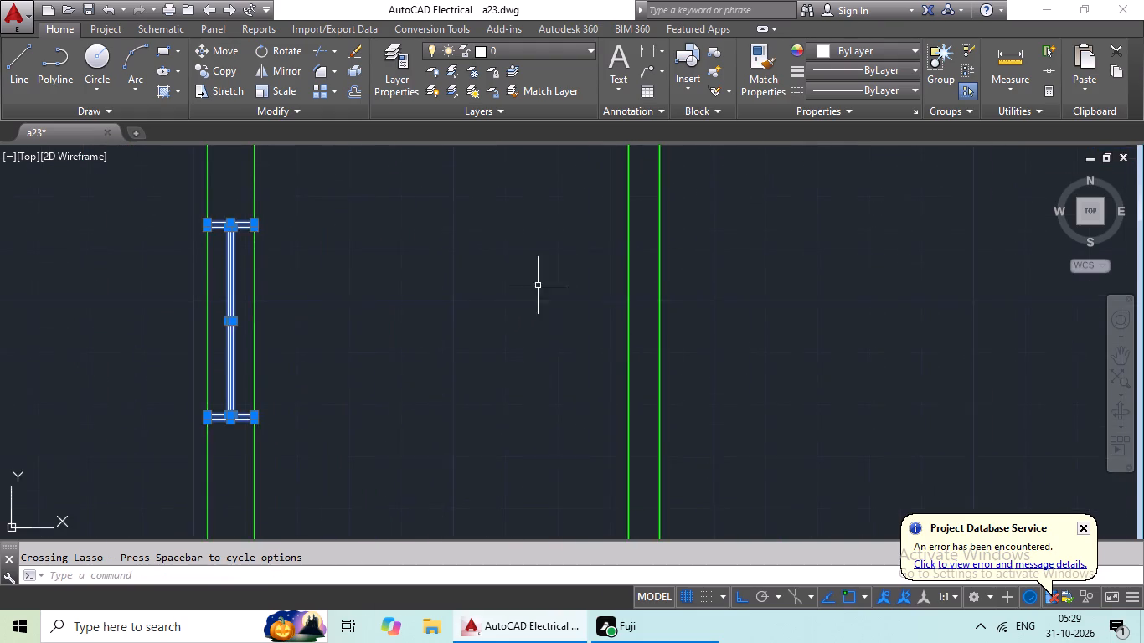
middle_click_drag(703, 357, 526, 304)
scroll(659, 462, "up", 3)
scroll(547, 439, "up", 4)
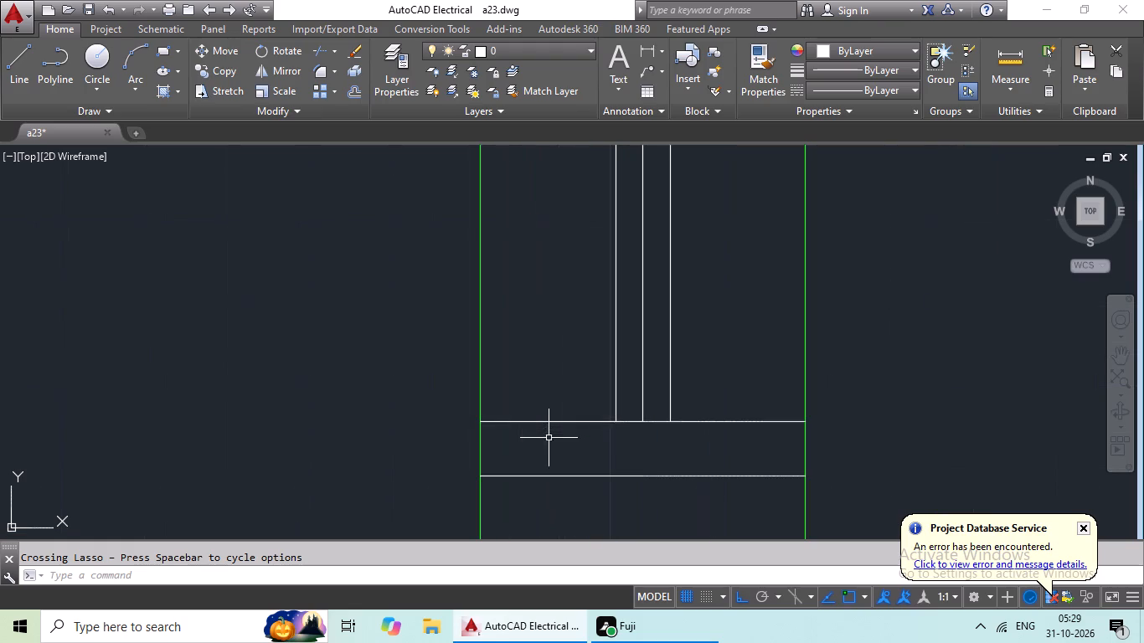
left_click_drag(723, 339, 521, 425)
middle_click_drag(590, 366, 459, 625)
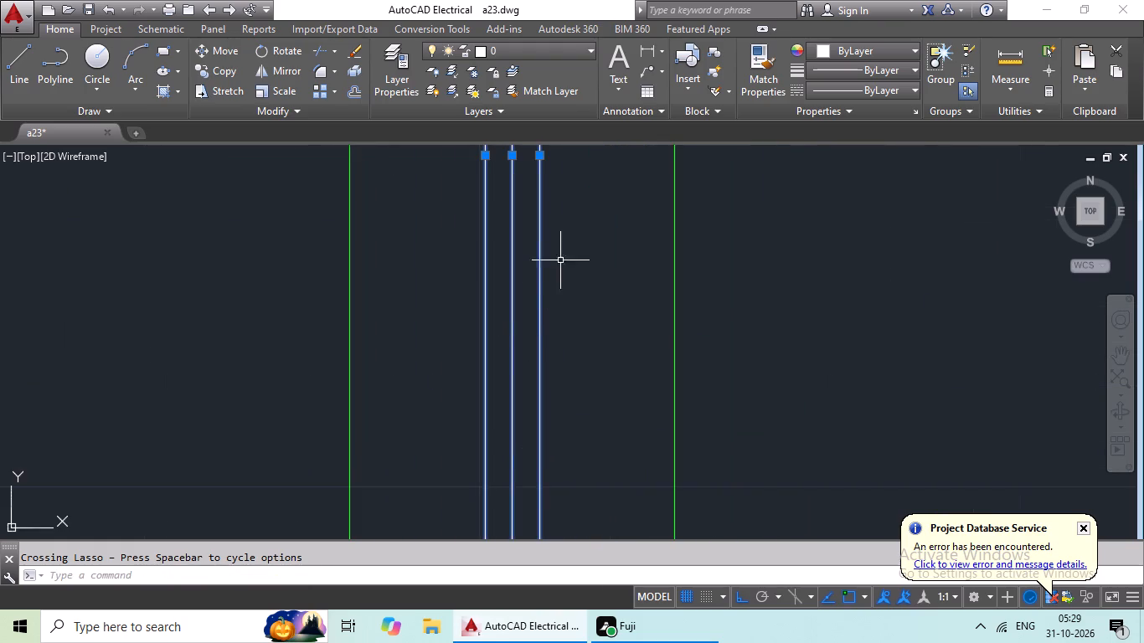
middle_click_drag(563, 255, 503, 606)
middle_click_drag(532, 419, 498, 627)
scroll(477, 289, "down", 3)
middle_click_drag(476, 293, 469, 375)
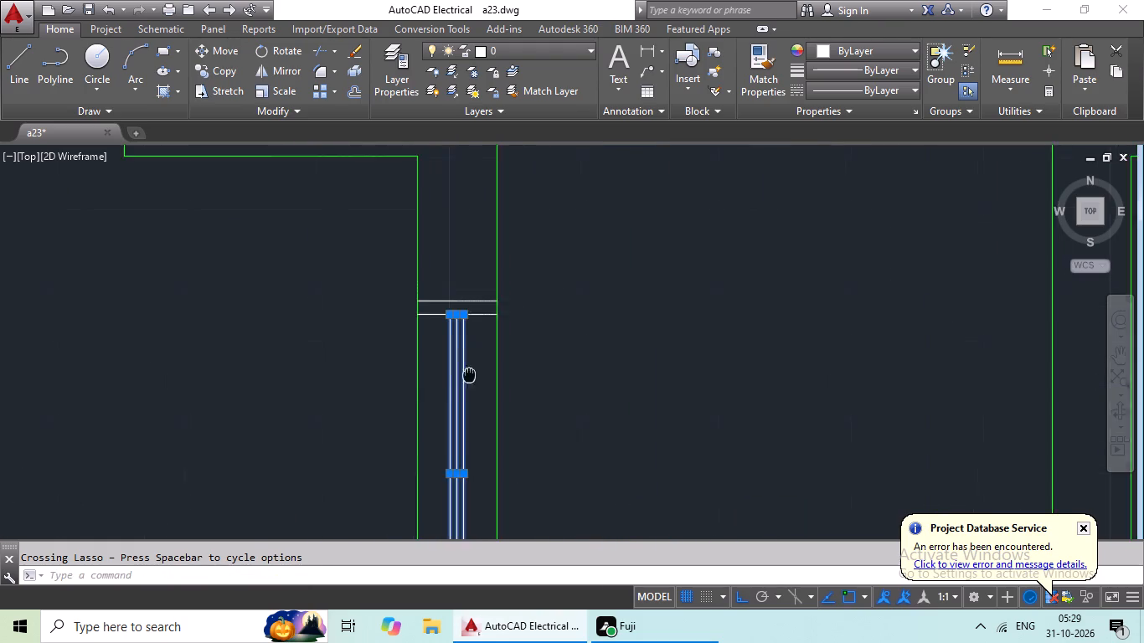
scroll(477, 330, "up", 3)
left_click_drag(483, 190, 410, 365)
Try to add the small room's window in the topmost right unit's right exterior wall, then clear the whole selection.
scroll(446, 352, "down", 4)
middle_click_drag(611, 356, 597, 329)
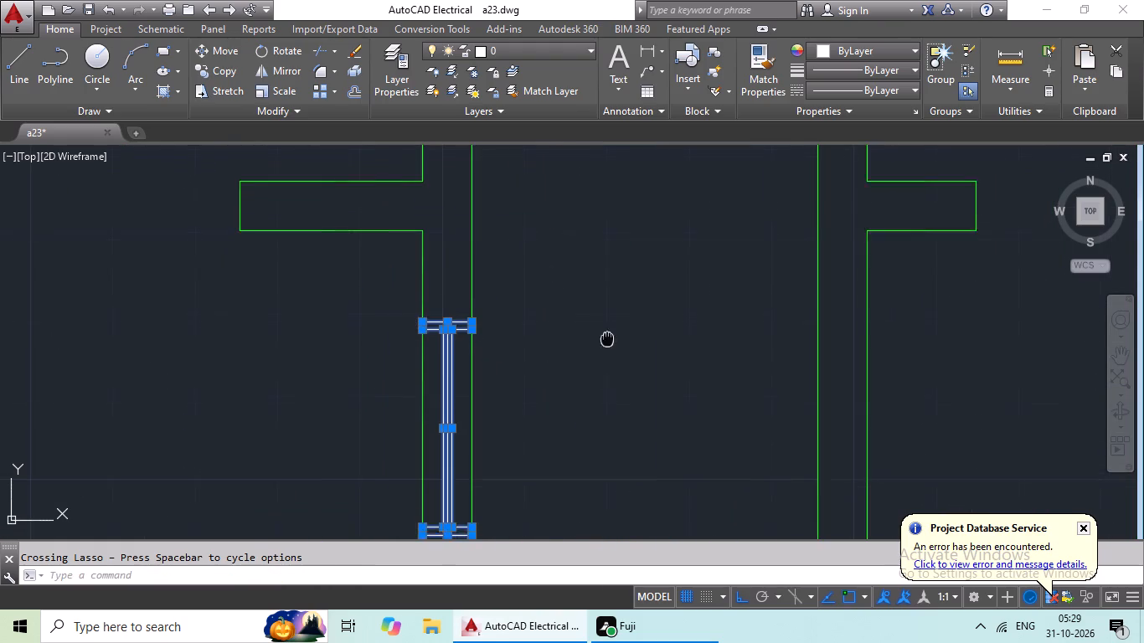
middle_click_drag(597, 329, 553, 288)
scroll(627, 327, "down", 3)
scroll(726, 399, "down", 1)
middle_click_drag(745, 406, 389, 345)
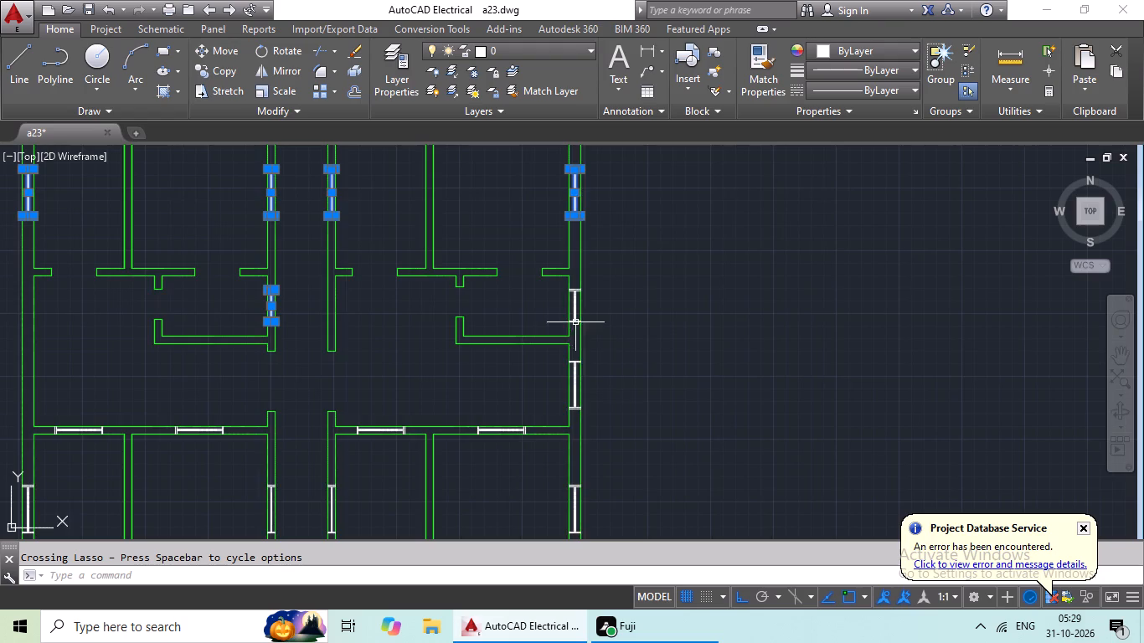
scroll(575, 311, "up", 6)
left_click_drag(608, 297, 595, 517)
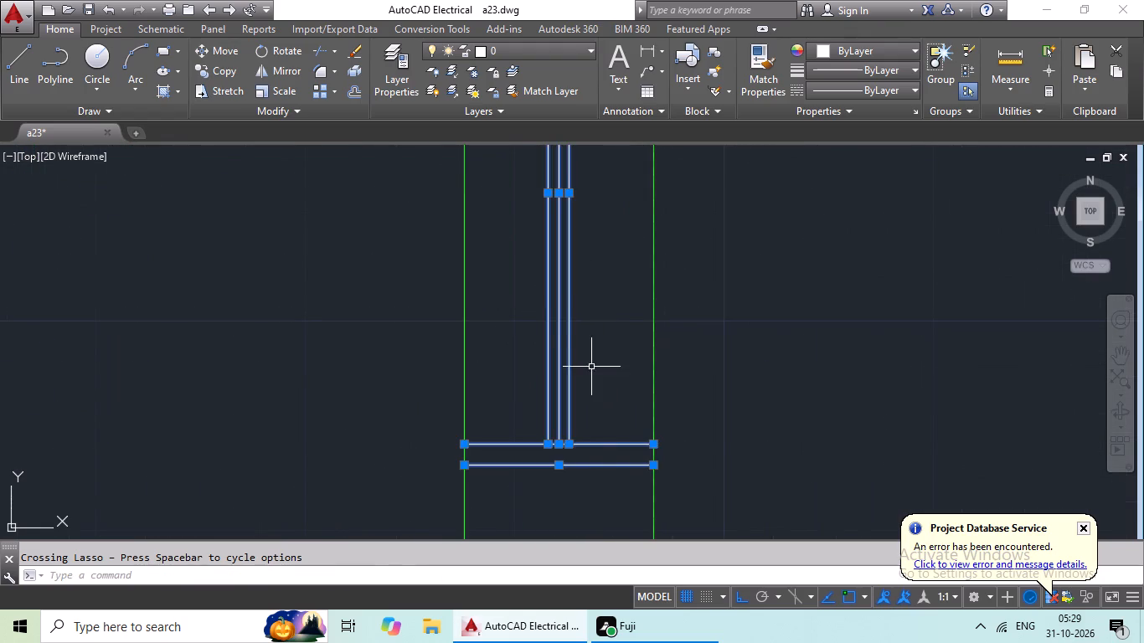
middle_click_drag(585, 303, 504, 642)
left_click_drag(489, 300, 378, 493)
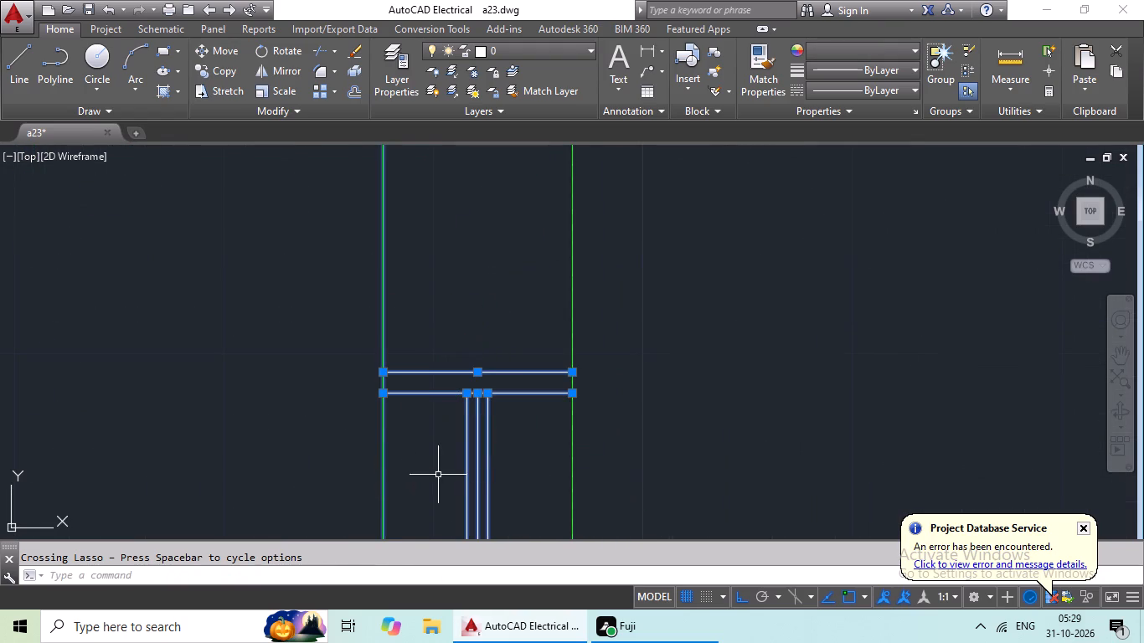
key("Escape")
Select the window in the topmost right bedroom's top exterior wall with its jamb lines, leaving out the green wall lines.
scroll(527, 395, "down", 3)
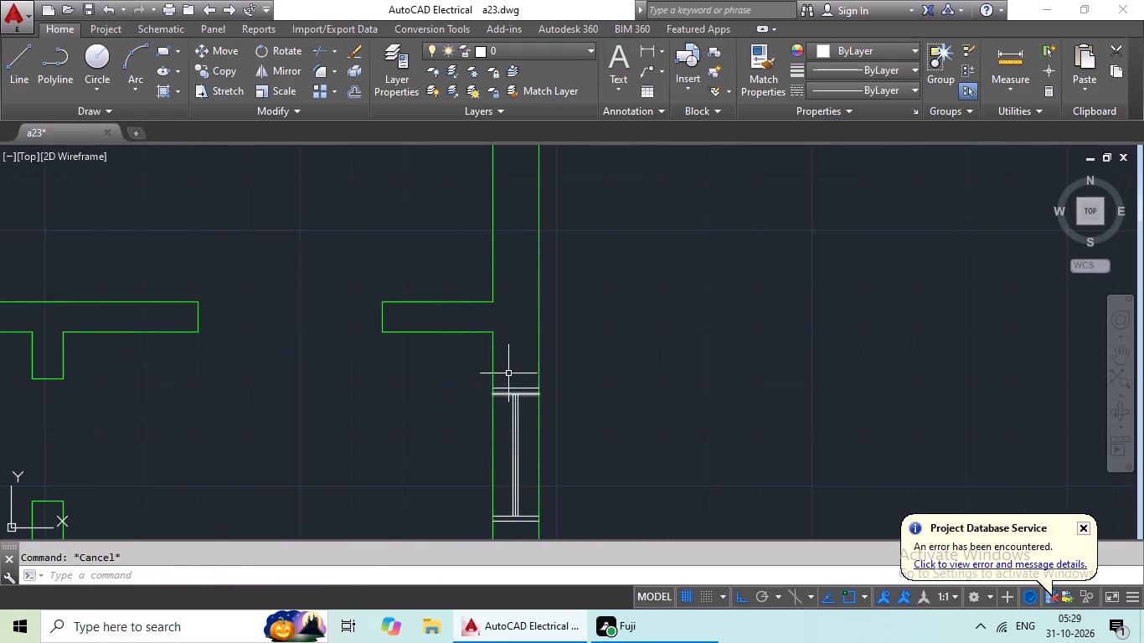
middle_click_drag(508, 341, 480, 489)
scroll(472, 361, "down", 3)
middle_click_drag(449, 344, 469, 469)
scroll(420, 359, "up", 4)
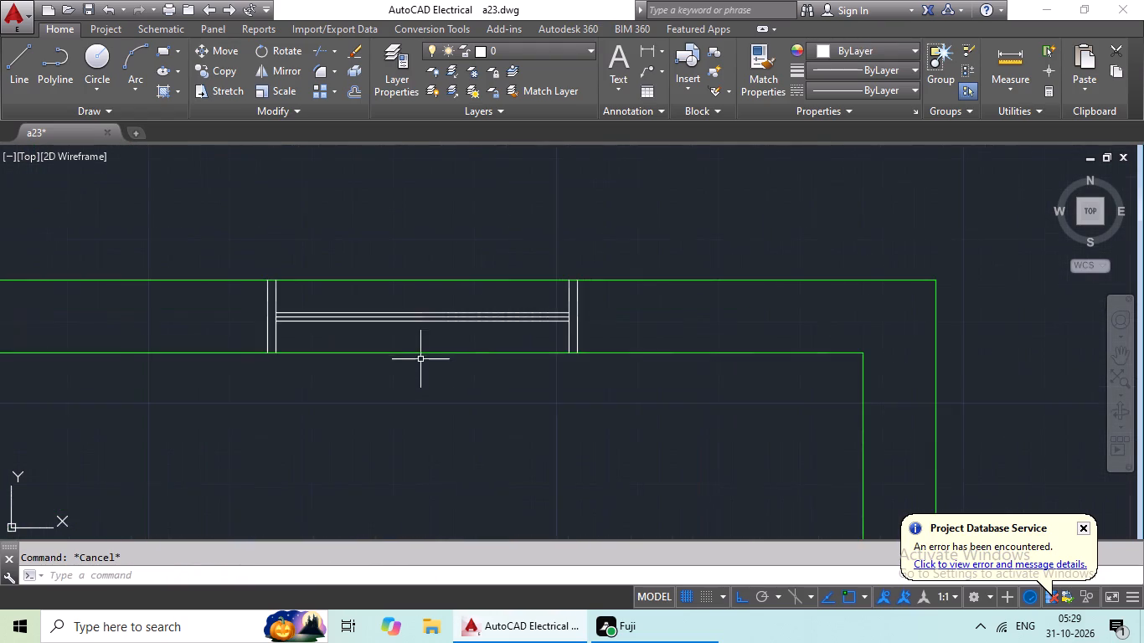
middle_click_drag(452, 398, 556, 493)
scroll(670, 400, "up", 3)
left_click_drag(821, 382, 796, 438)
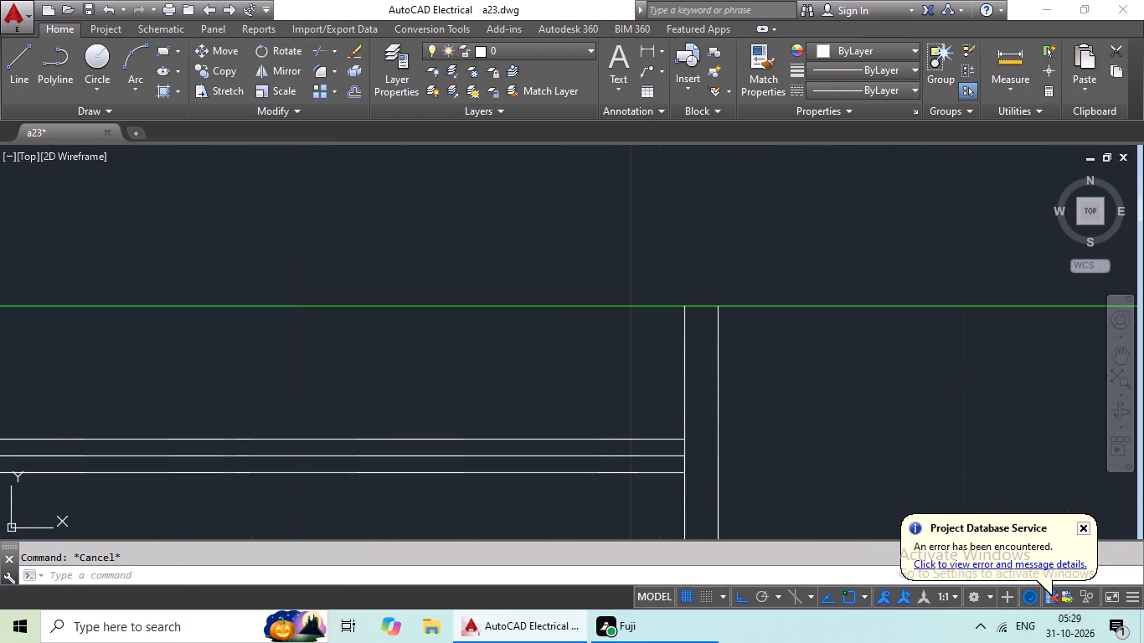
left_click_drag(796, 438, 325, 414)
middle_click_drag(347, 402, 917, 442)
middle_click_drag(412, 431, 706, 394)
left_click_drag(683, 383, 559, 383)
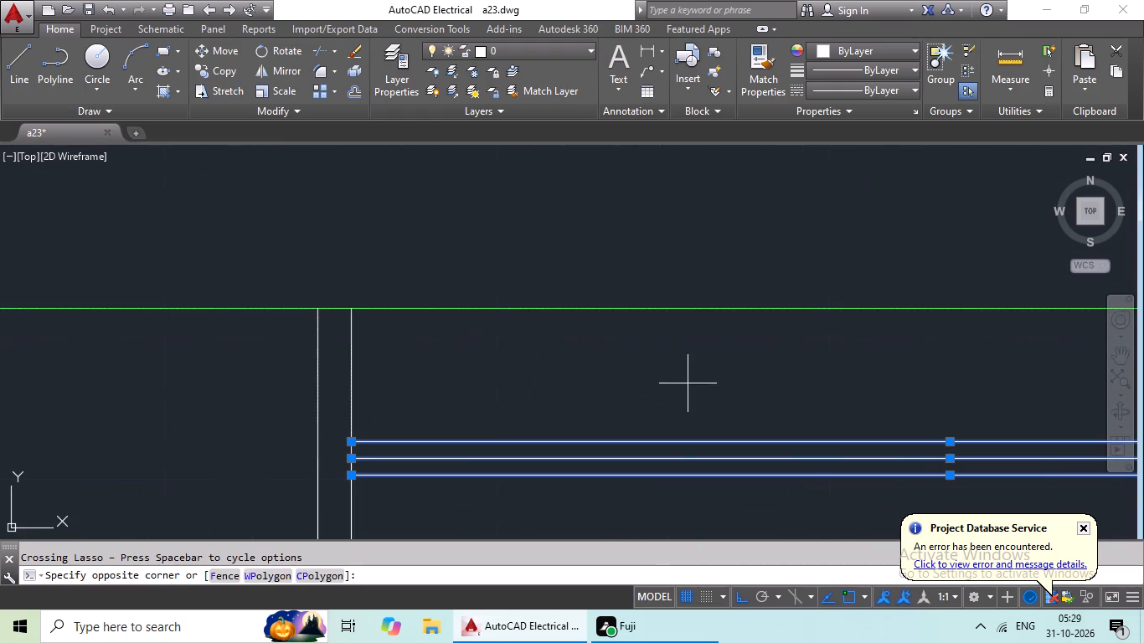
left_click_drag(559, 383, 215, 387)
Add the window in the topmost right kitchen's top exterior wall to the selection, including the jamb lines at both ends.
scroll(505, 435, "down", 3)
middle_click_drag(514, 478, 630, 358)
scroll(632, 350, "down", 1)
middle_click_drag(485, 413, 775, 412)
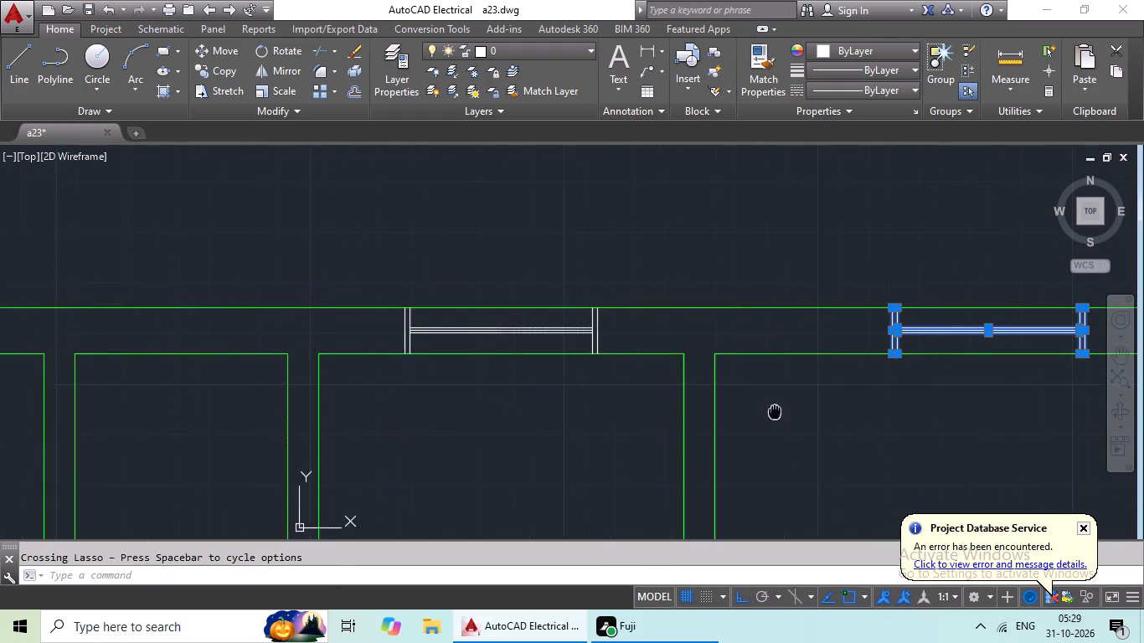
scroll(544, 300, "up", 3)
left_click_drag(869, 400, 414, 417)
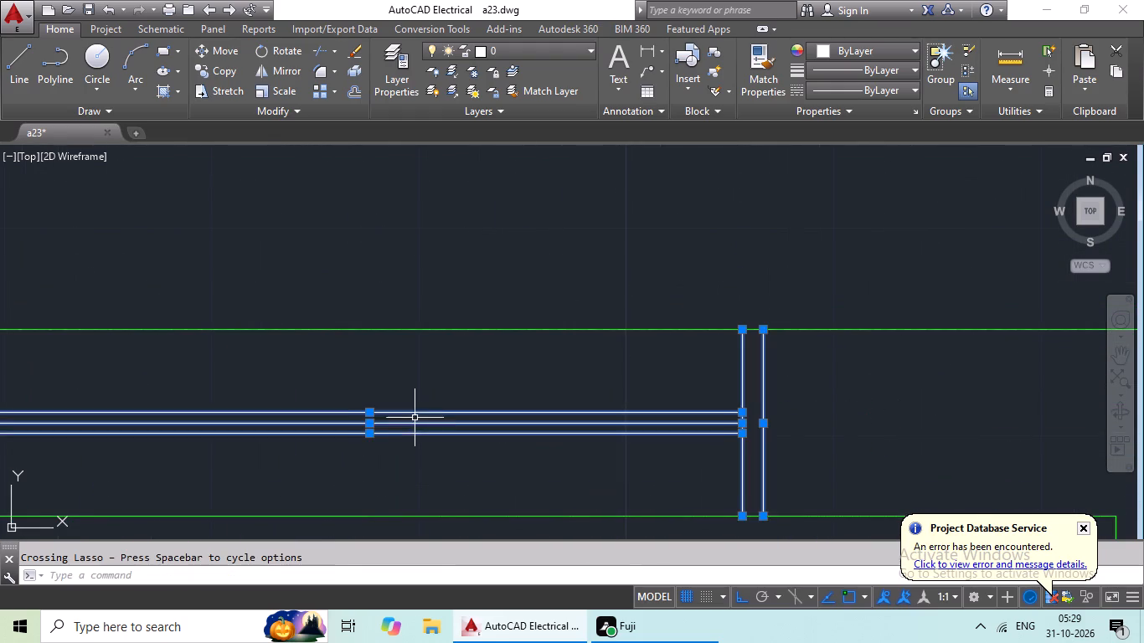
middle_click_drag(417, 409, 930, 425)
left_click_drag(564, 366, 348, 412)
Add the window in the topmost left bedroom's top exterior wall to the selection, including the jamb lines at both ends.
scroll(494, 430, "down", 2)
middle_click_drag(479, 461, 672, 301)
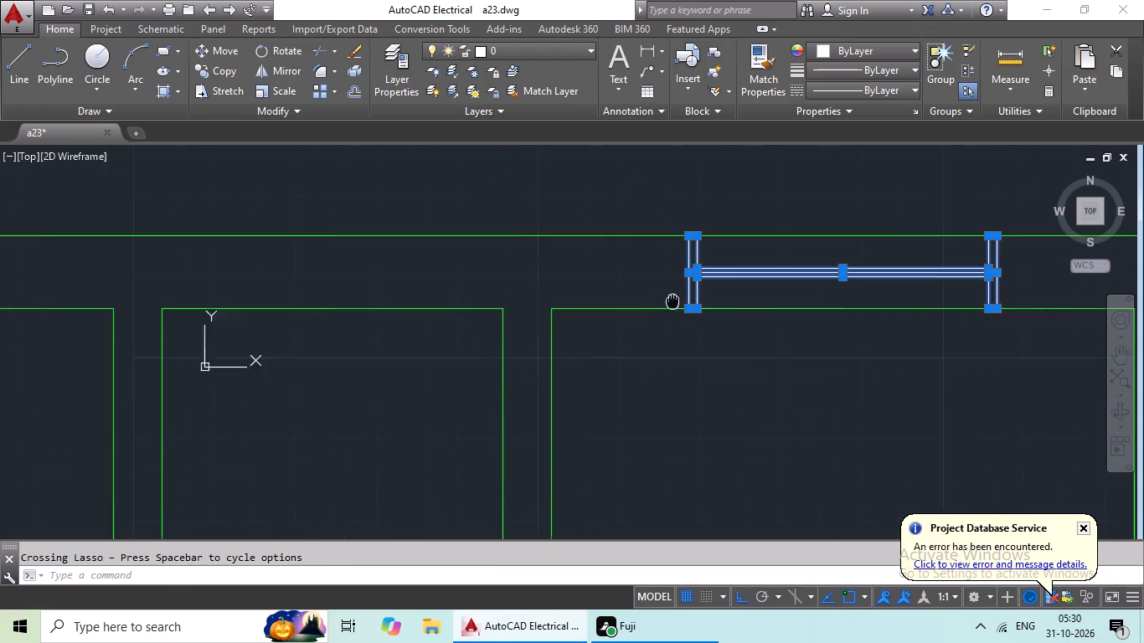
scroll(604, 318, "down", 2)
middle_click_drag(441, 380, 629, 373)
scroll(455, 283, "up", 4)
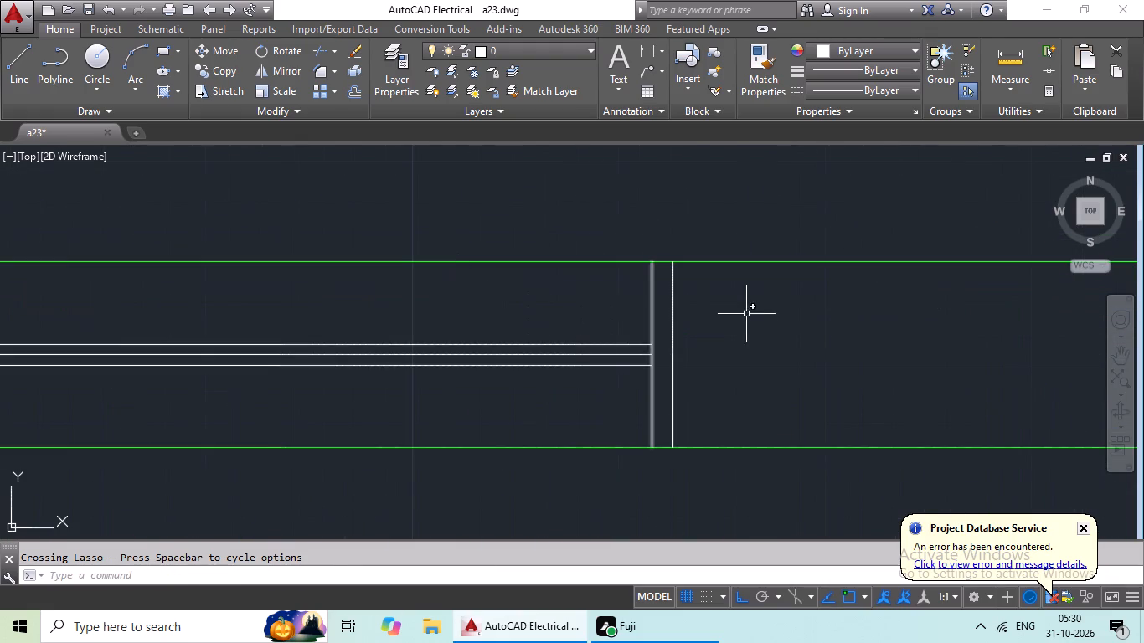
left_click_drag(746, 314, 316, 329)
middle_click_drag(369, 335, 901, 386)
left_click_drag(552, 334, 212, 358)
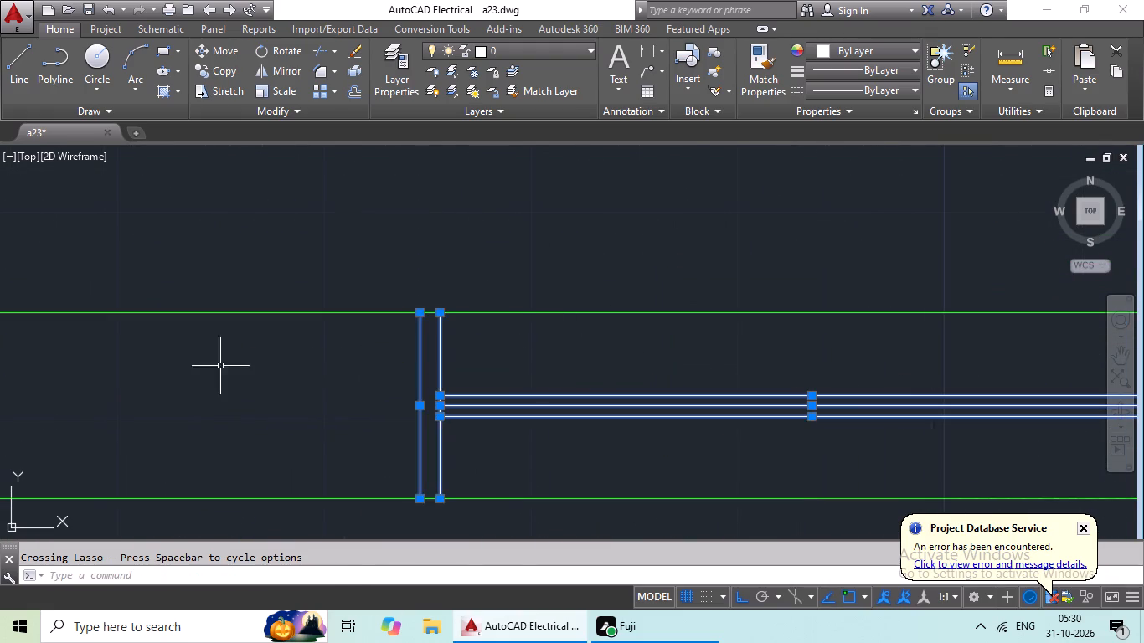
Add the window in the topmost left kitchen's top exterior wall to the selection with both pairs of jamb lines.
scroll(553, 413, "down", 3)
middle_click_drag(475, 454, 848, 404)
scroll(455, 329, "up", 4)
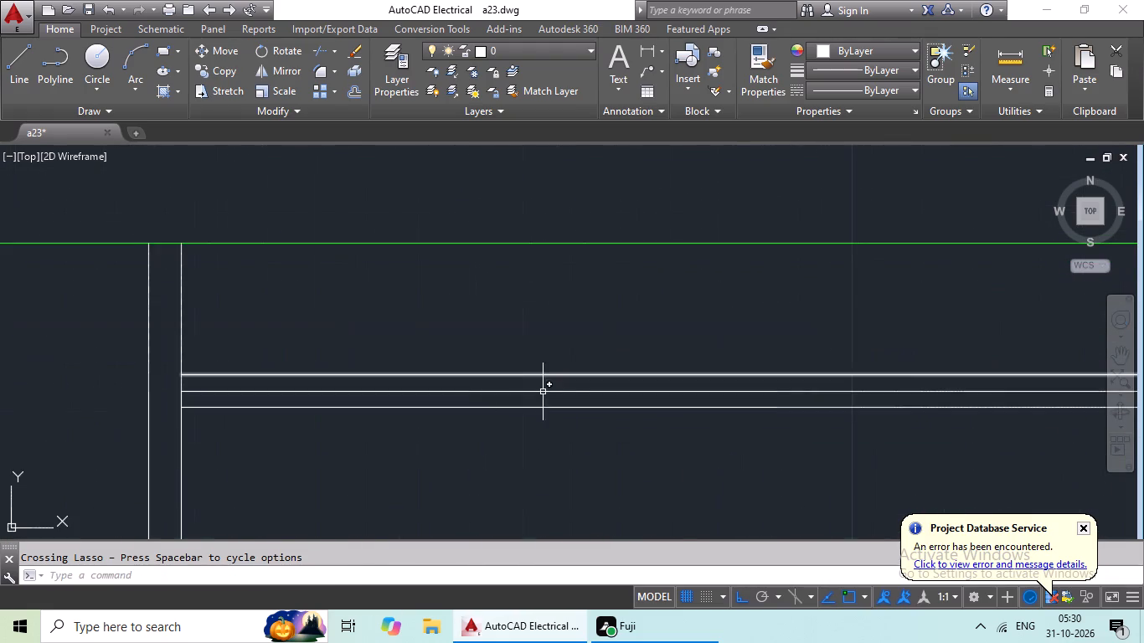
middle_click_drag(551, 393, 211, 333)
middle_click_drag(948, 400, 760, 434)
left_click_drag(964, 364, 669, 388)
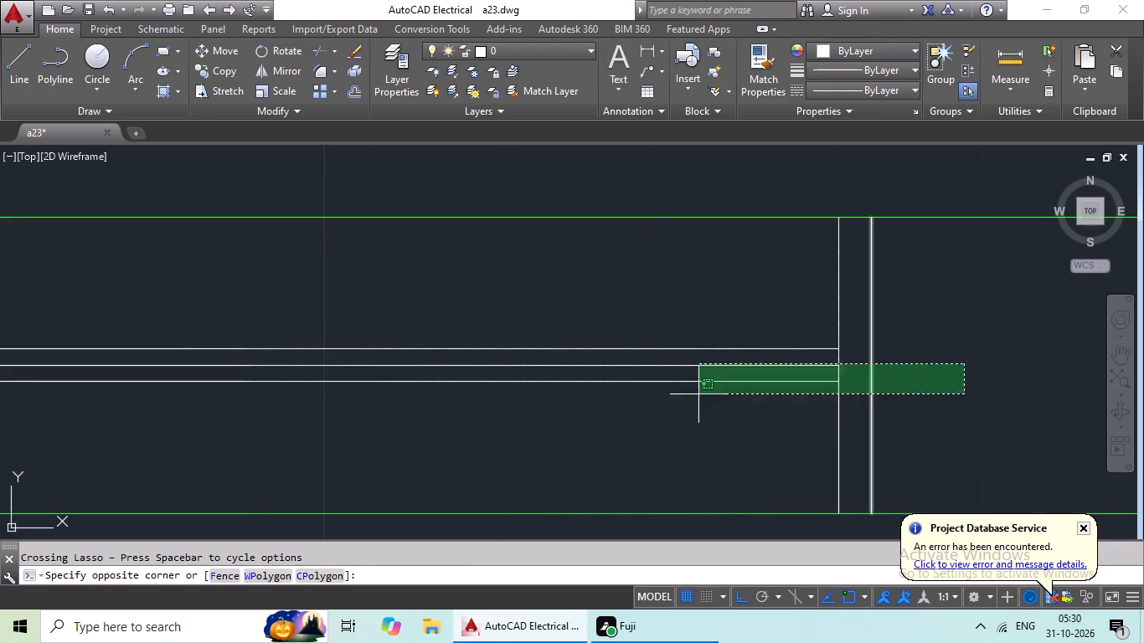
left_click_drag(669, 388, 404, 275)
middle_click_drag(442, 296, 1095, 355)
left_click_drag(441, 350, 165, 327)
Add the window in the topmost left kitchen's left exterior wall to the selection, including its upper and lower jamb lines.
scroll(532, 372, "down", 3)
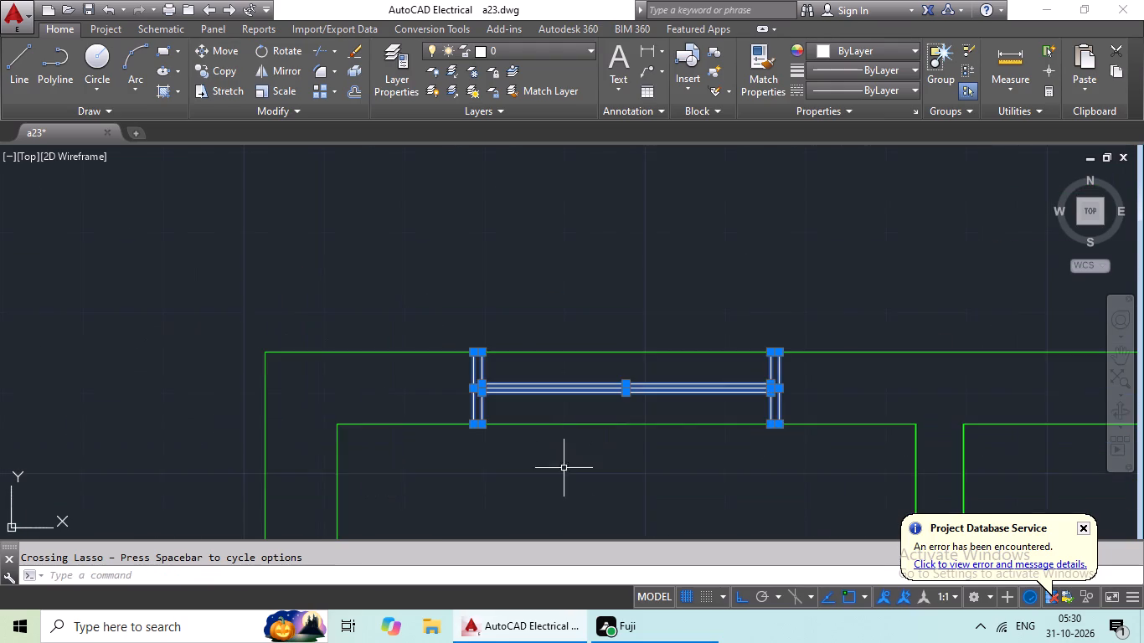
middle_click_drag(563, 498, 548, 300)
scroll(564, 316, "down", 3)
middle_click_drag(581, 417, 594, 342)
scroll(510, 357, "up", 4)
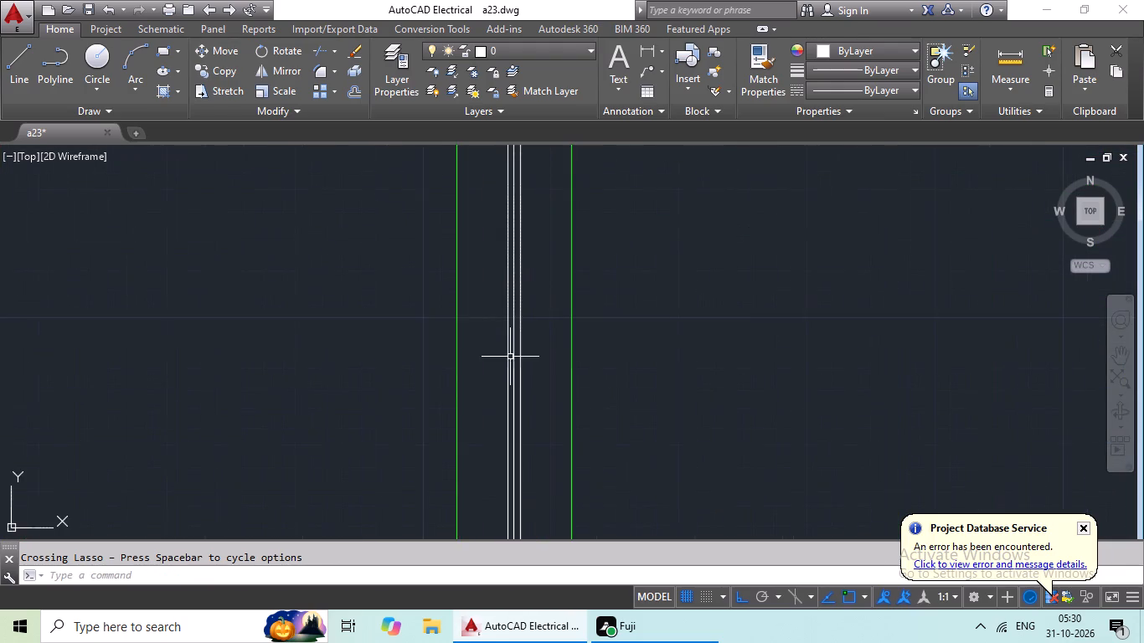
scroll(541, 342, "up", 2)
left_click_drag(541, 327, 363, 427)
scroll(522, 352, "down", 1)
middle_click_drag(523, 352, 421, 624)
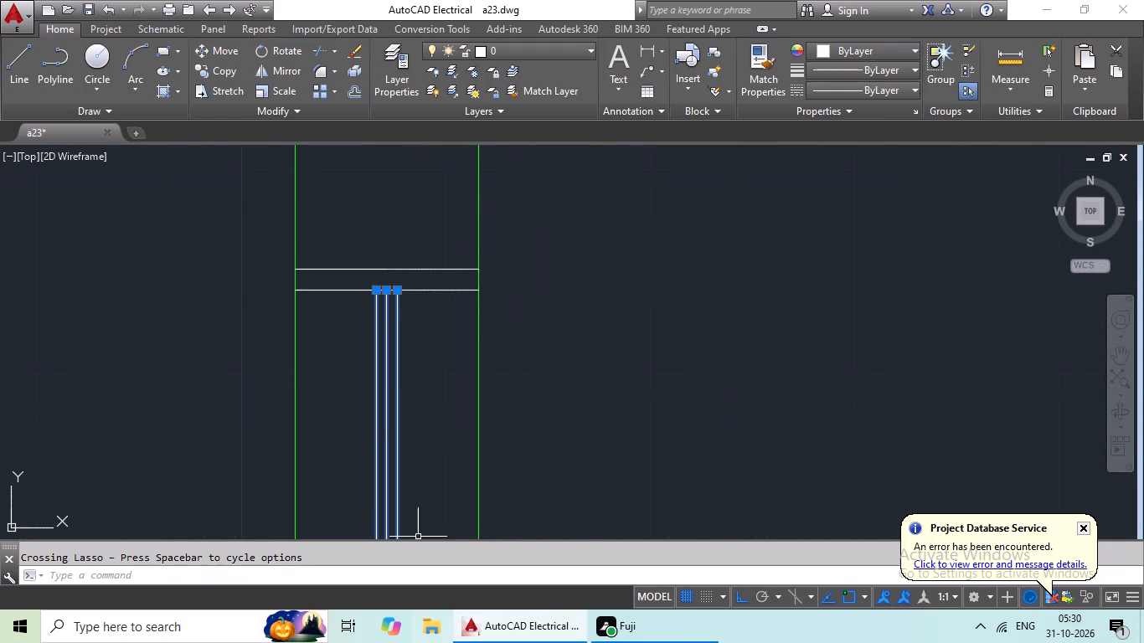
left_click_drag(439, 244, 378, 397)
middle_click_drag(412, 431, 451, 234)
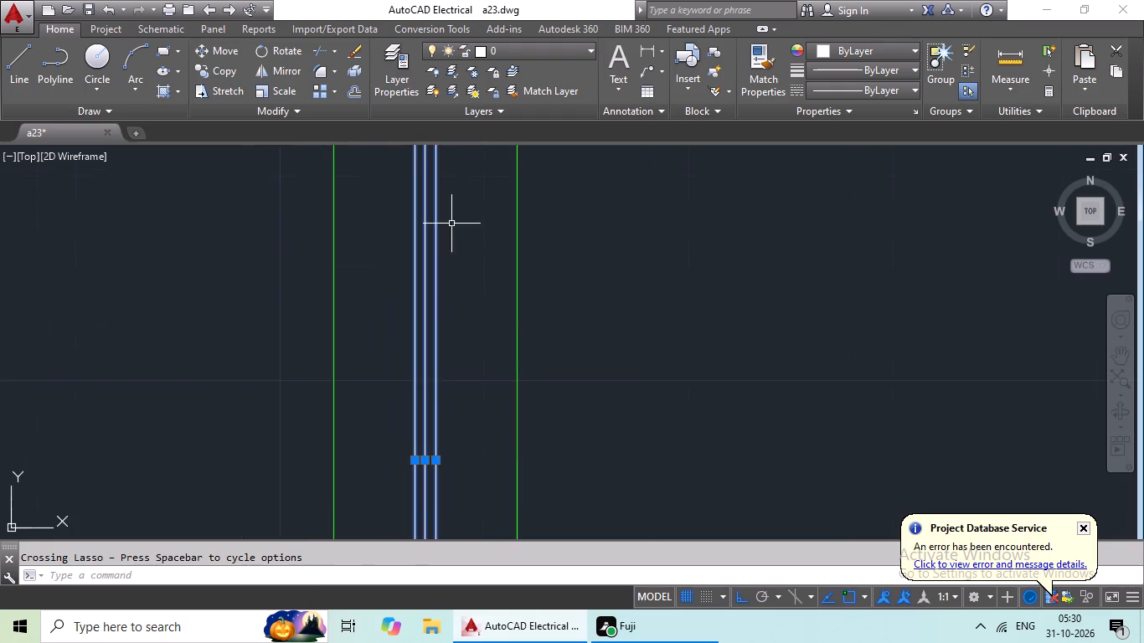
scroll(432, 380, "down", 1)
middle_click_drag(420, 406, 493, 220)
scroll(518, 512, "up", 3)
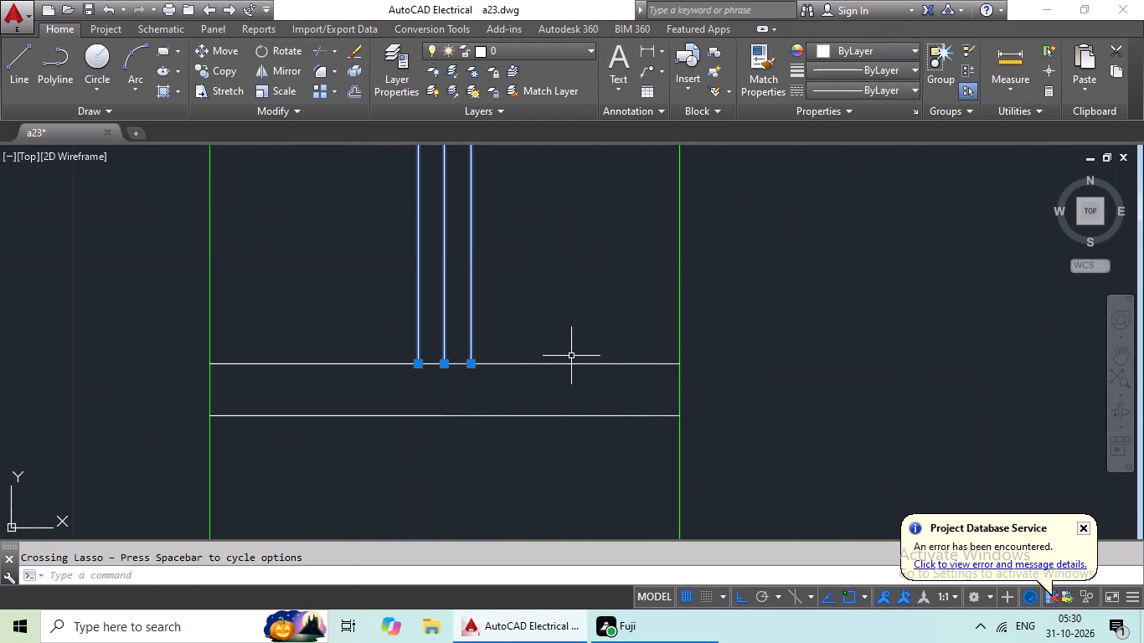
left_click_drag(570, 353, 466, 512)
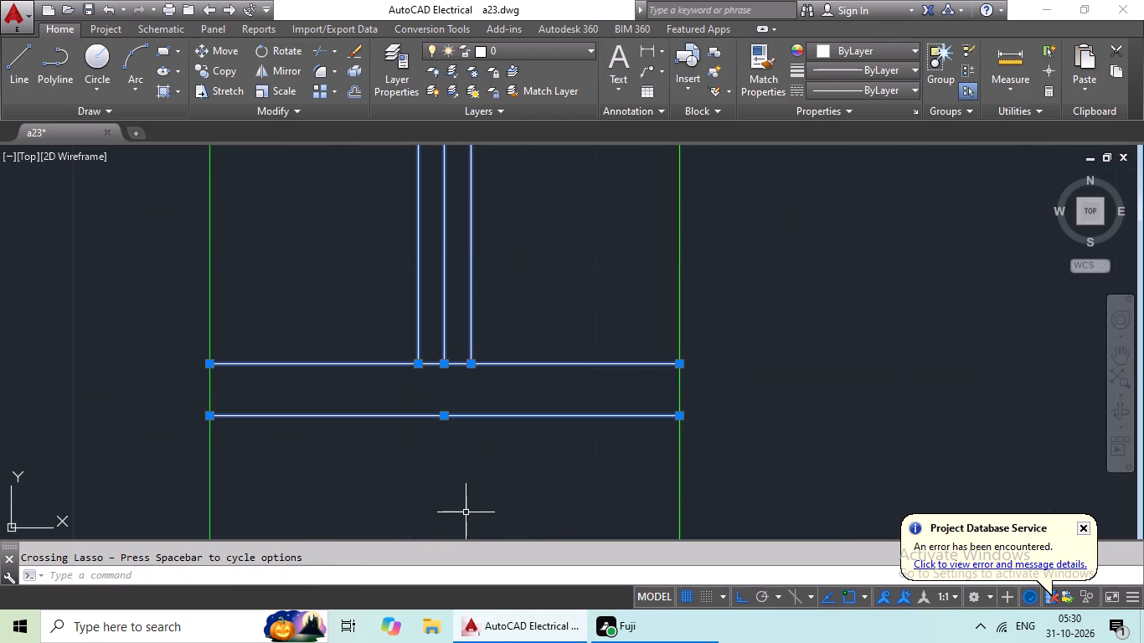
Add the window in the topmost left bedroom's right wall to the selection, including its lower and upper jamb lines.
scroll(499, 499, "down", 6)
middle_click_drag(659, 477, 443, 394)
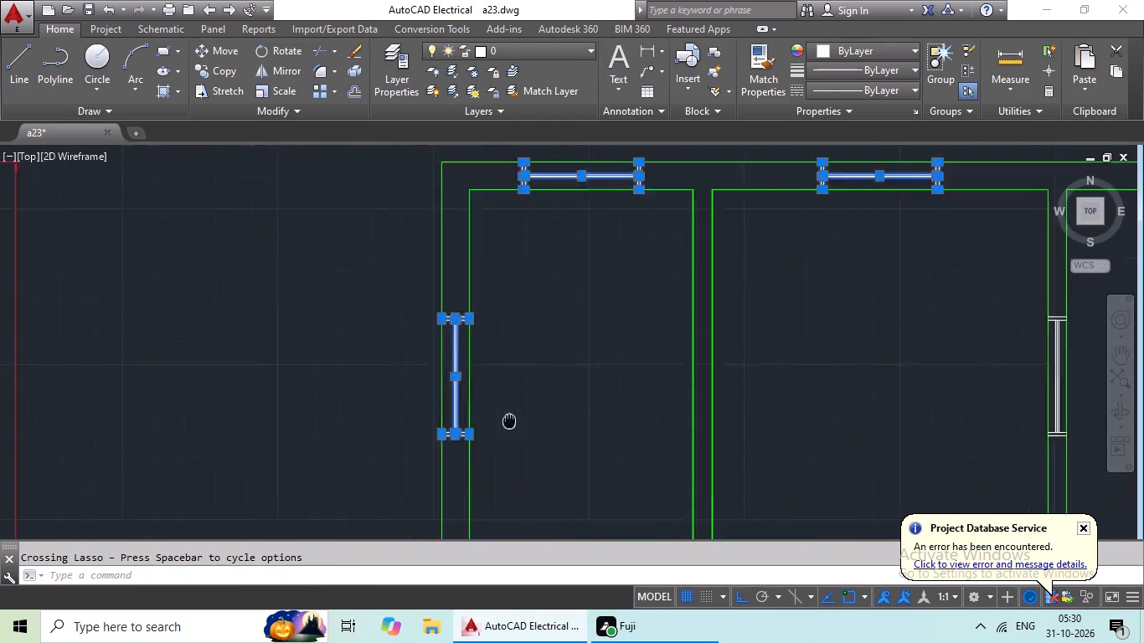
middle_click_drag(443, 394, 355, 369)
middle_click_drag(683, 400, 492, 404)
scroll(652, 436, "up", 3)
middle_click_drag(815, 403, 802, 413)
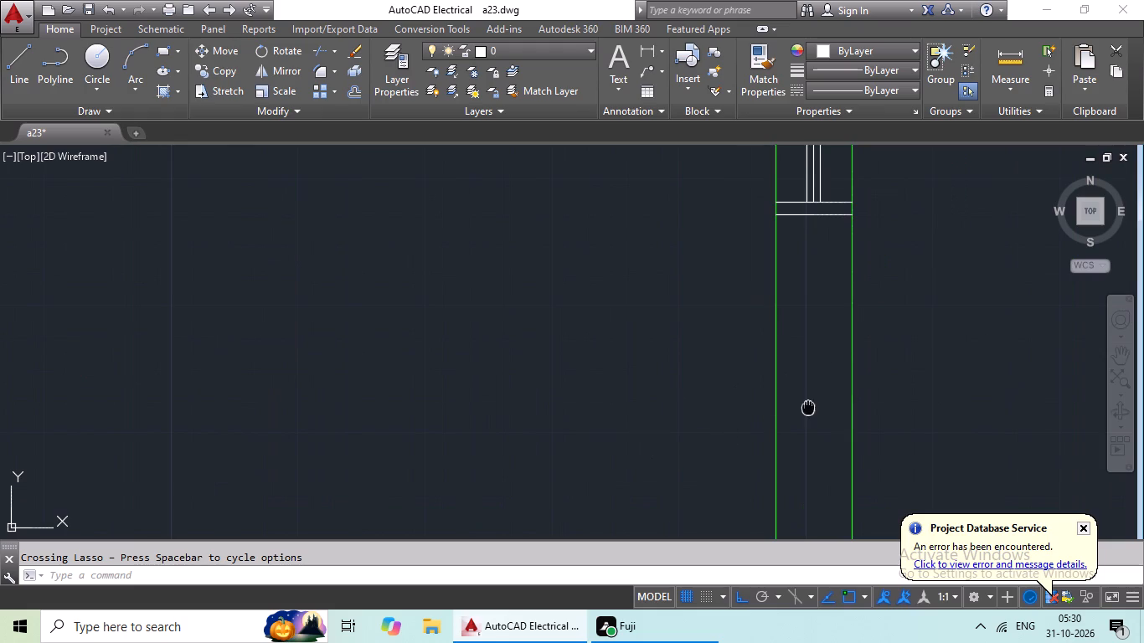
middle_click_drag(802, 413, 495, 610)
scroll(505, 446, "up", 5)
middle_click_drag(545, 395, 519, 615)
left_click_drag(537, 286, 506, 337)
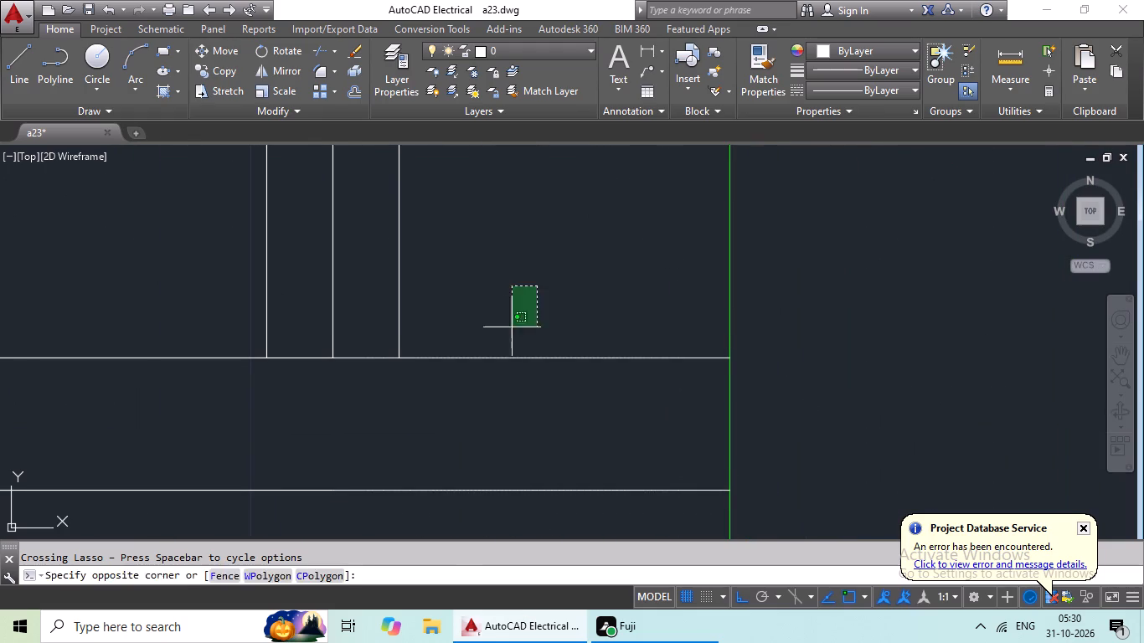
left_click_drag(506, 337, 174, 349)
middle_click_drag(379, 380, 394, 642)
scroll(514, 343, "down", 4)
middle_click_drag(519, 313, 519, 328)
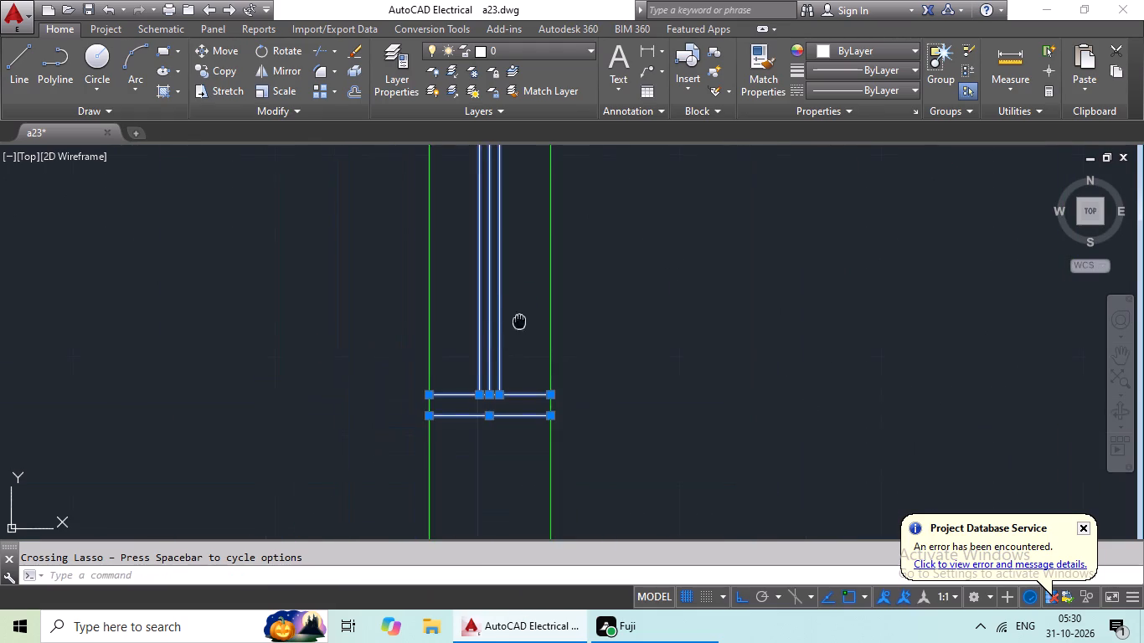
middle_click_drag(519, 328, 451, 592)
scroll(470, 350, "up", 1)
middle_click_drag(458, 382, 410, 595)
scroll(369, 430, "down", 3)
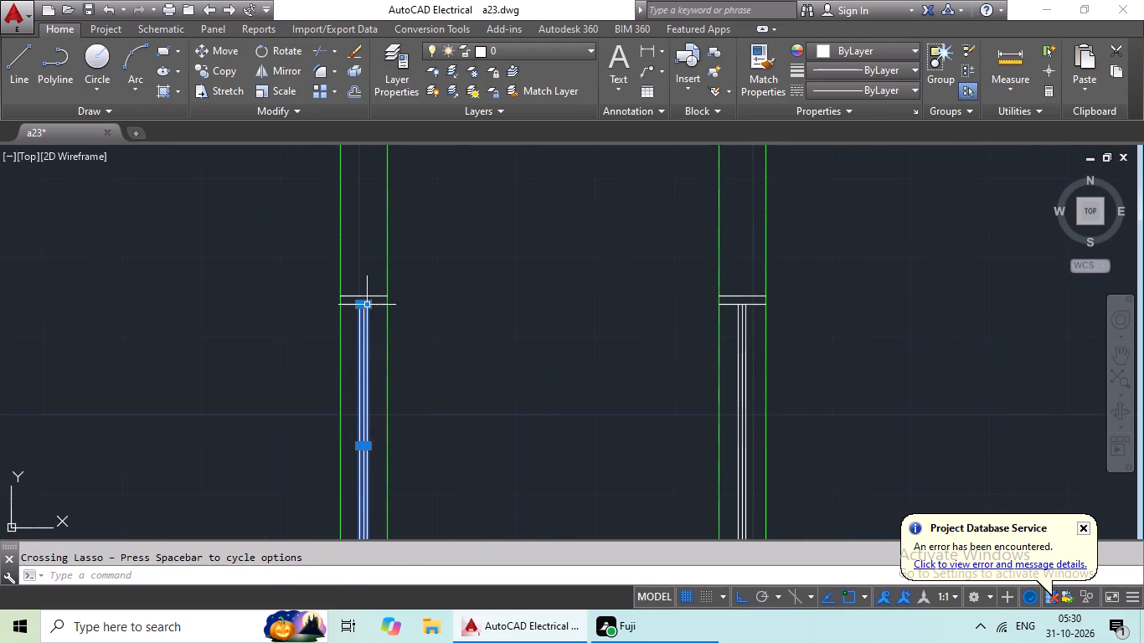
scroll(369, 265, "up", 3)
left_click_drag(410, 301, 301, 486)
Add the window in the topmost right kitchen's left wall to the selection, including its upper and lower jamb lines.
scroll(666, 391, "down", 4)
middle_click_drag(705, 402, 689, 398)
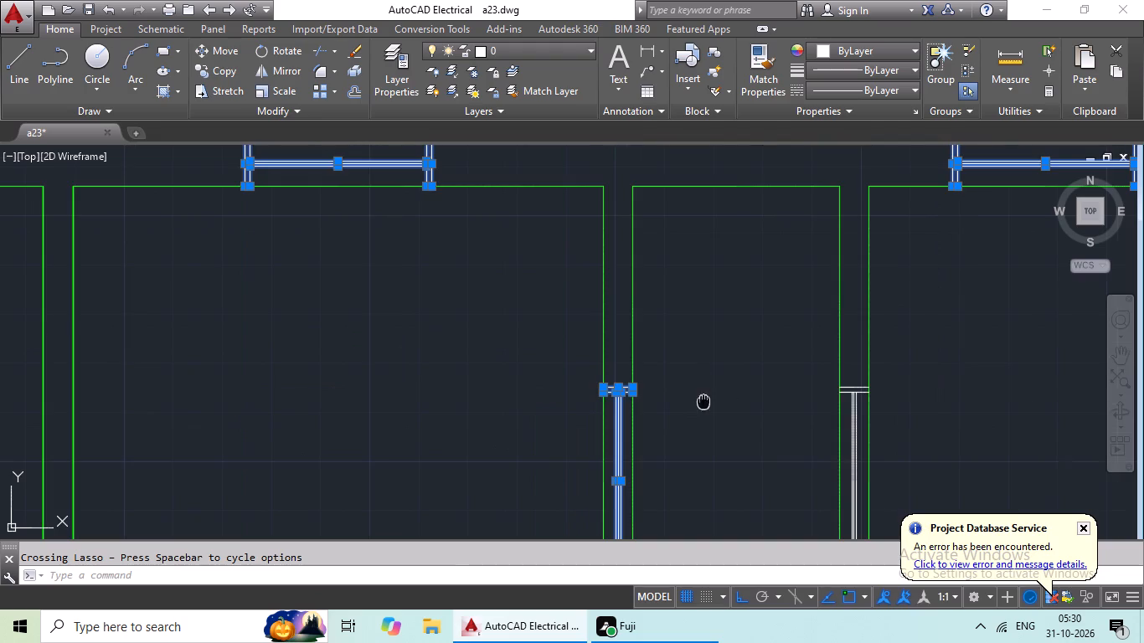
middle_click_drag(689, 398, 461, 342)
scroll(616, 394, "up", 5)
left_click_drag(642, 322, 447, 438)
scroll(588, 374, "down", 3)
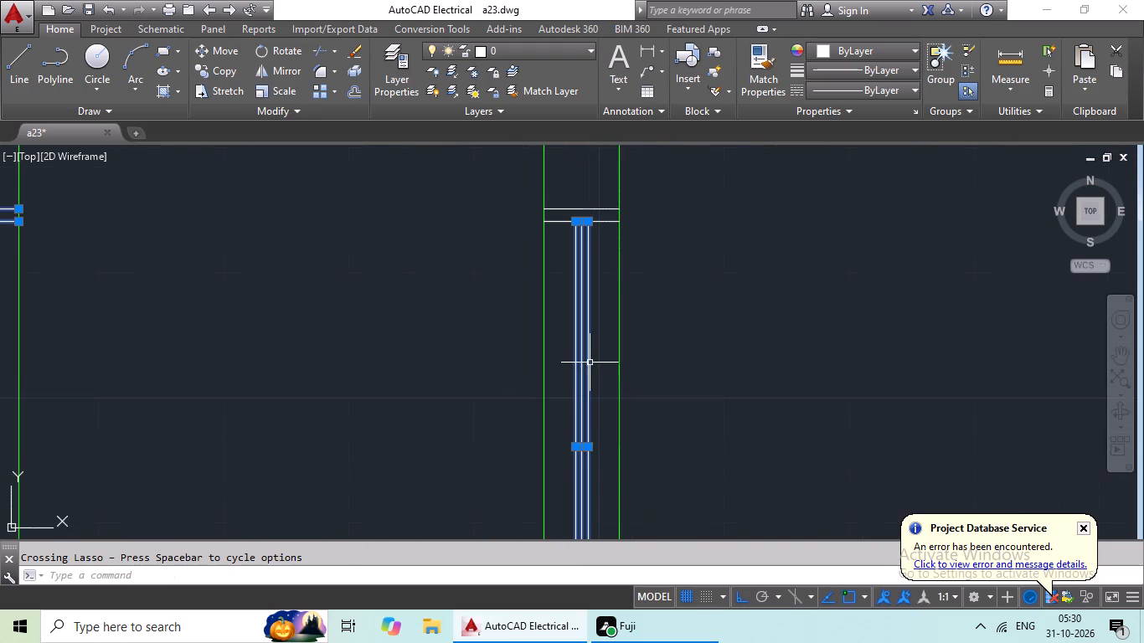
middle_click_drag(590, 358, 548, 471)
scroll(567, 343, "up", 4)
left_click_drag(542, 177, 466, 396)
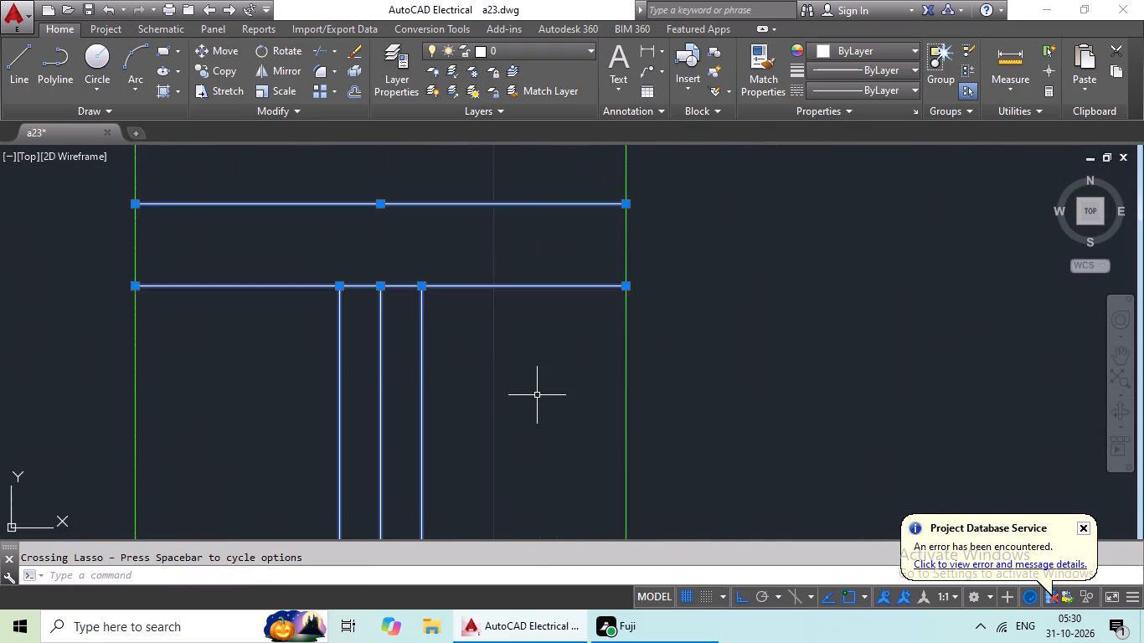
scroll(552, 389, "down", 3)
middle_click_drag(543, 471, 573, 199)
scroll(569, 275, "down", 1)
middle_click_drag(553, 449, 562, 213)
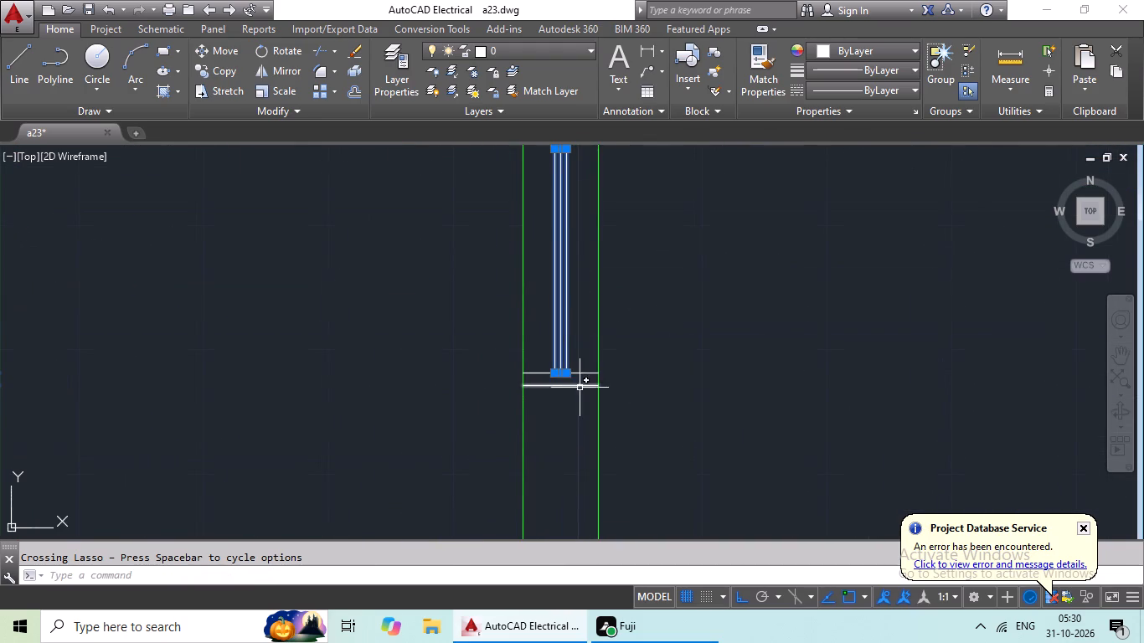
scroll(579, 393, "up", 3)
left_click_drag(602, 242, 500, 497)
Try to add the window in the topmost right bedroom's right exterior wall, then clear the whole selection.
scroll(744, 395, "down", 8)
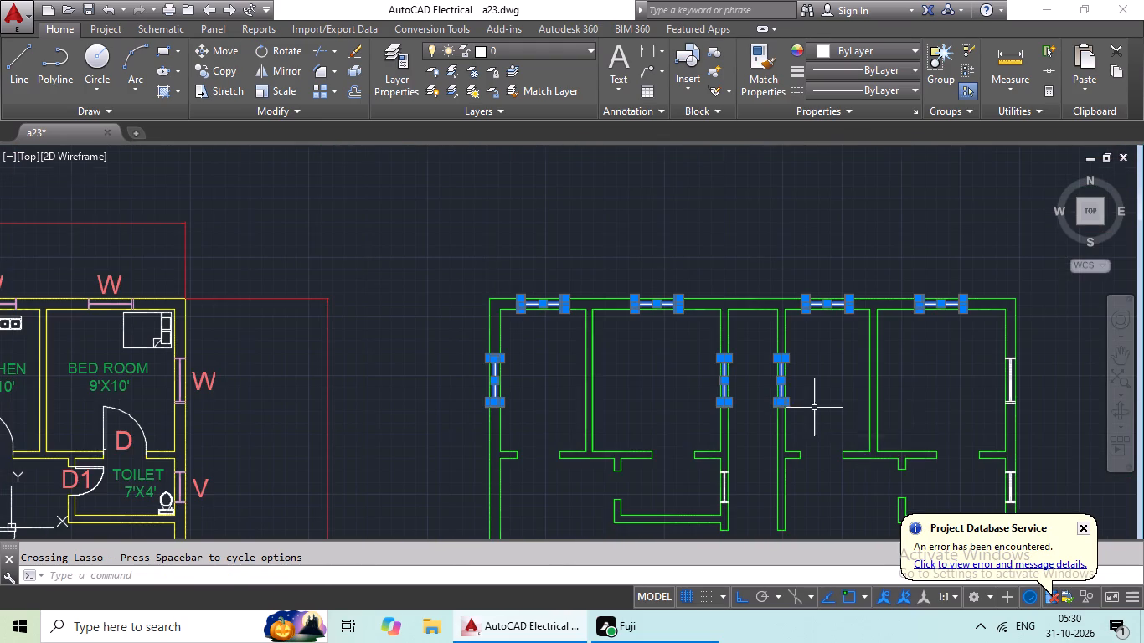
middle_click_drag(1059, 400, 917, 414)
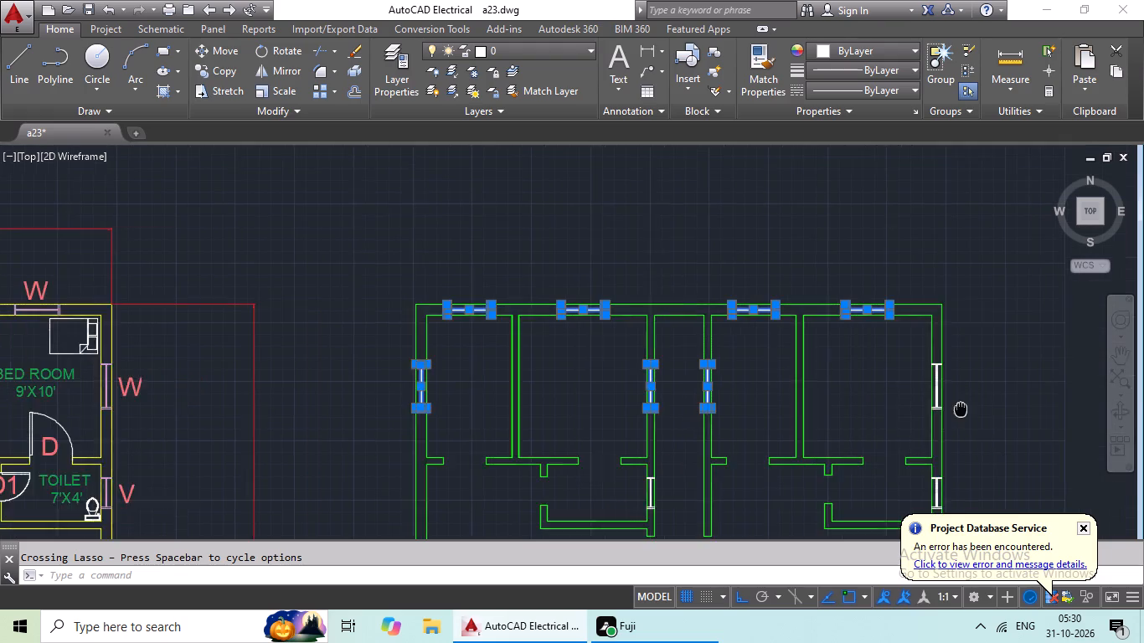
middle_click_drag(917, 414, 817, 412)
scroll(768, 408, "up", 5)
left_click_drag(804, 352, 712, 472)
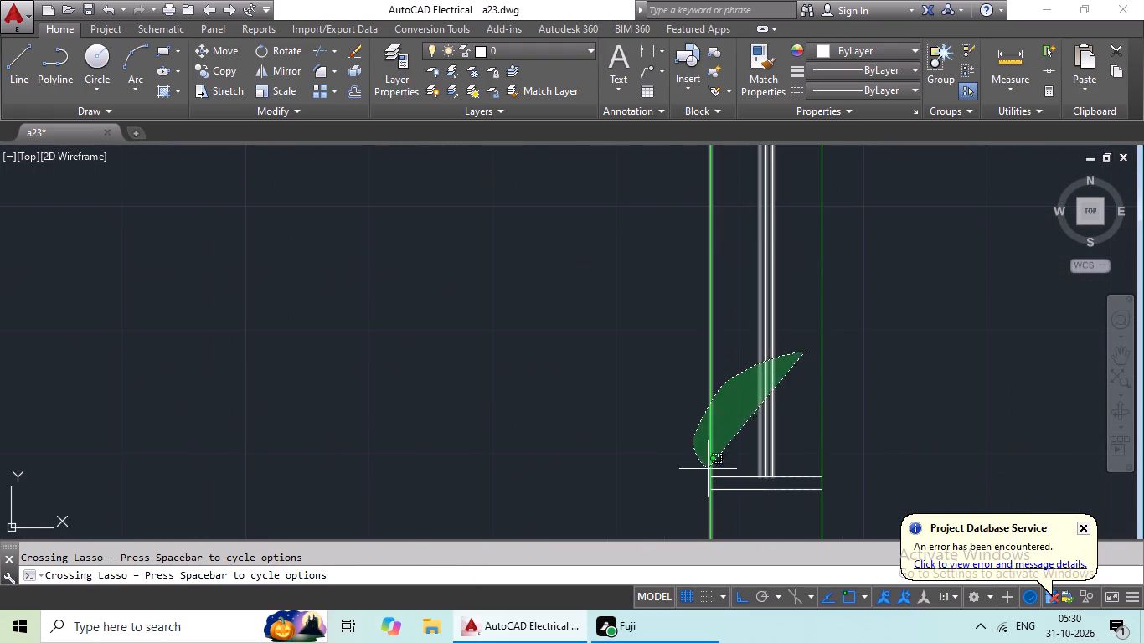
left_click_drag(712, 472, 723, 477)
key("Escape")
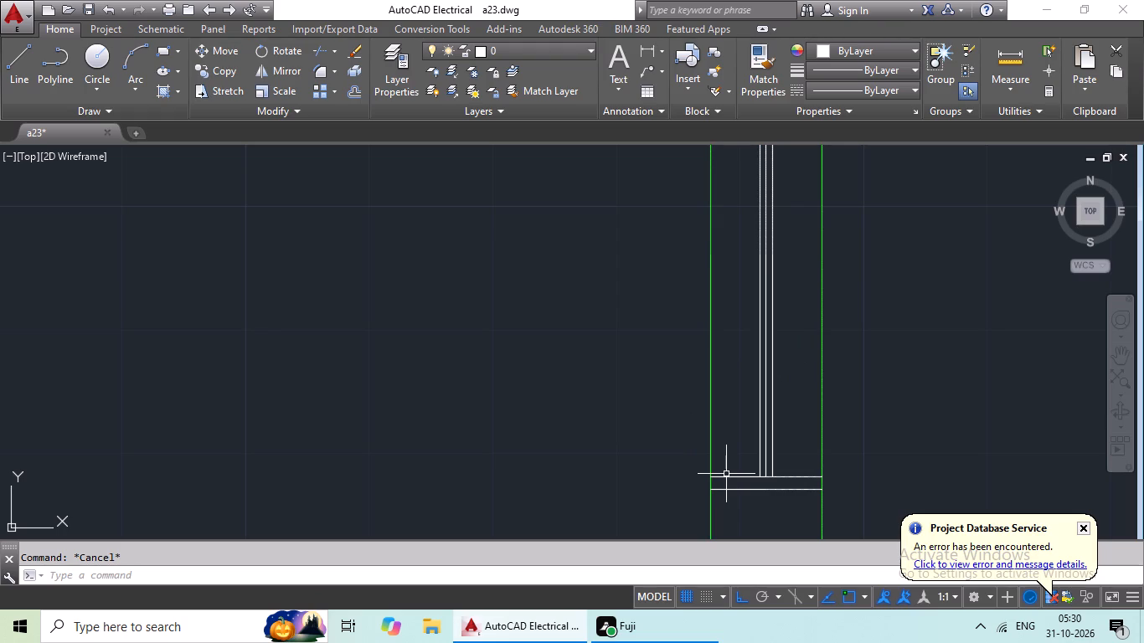
Select the window in the topmost right bedroom's top exterior wall with the jamb lines at both ends, excluding the green walls.
scroll(750, 471, "down", 3)
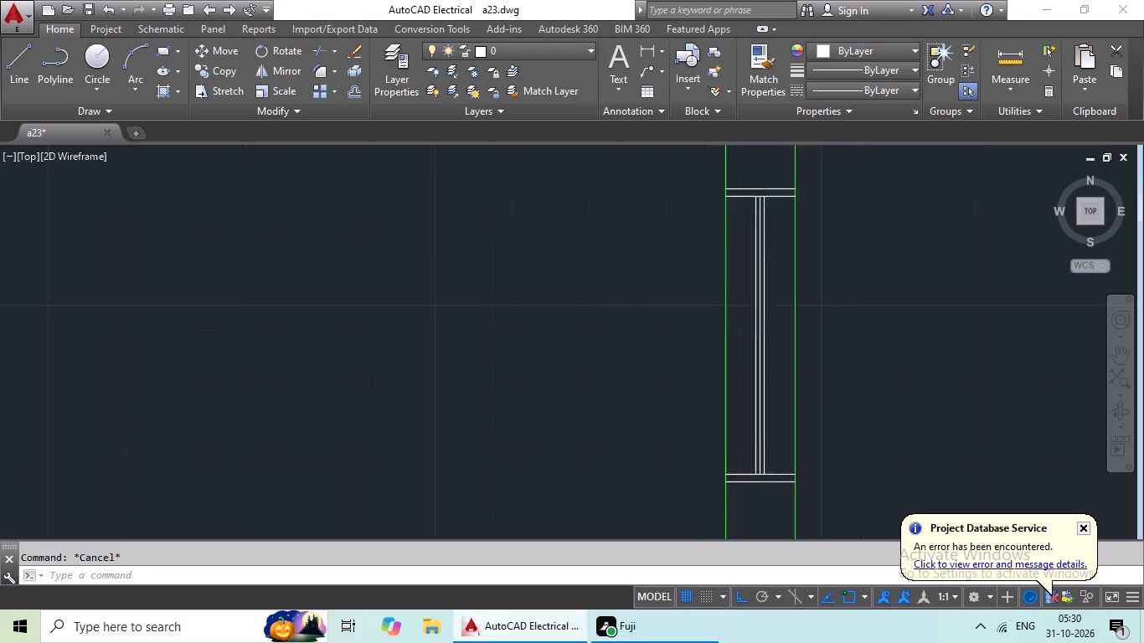
scroll(528, 206, "up", 3)
middle_click_drag(744, 295, 605, 399)
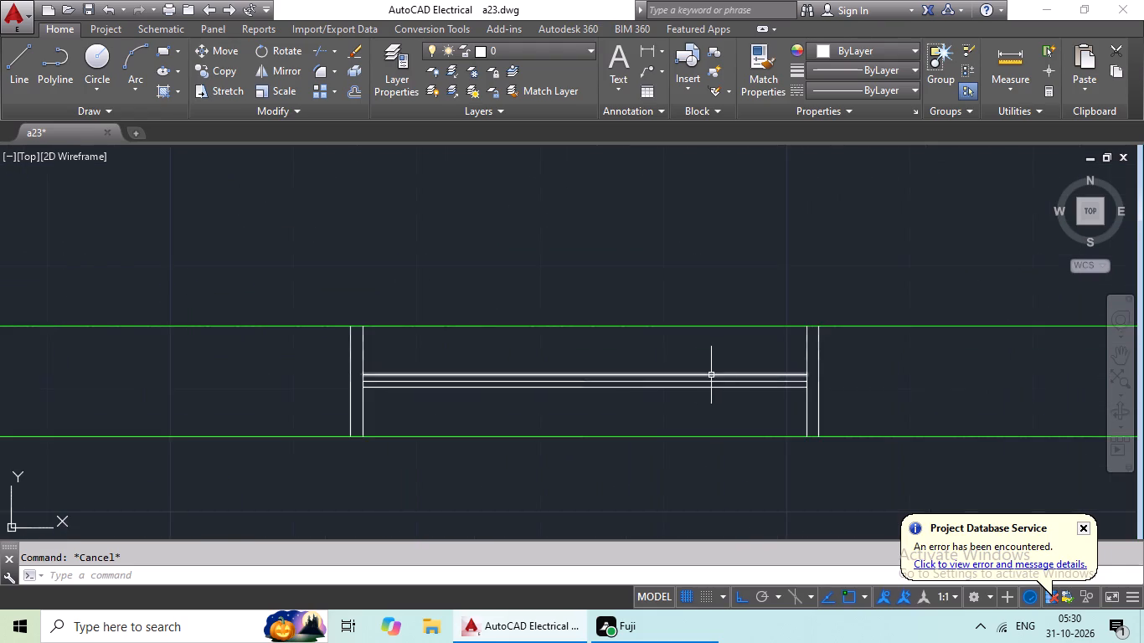
scroll(714, 373, "up", 2)
middle_click_drag(1044, 378, 889, 378)
left_click_drag(926, 344, 415, 353)
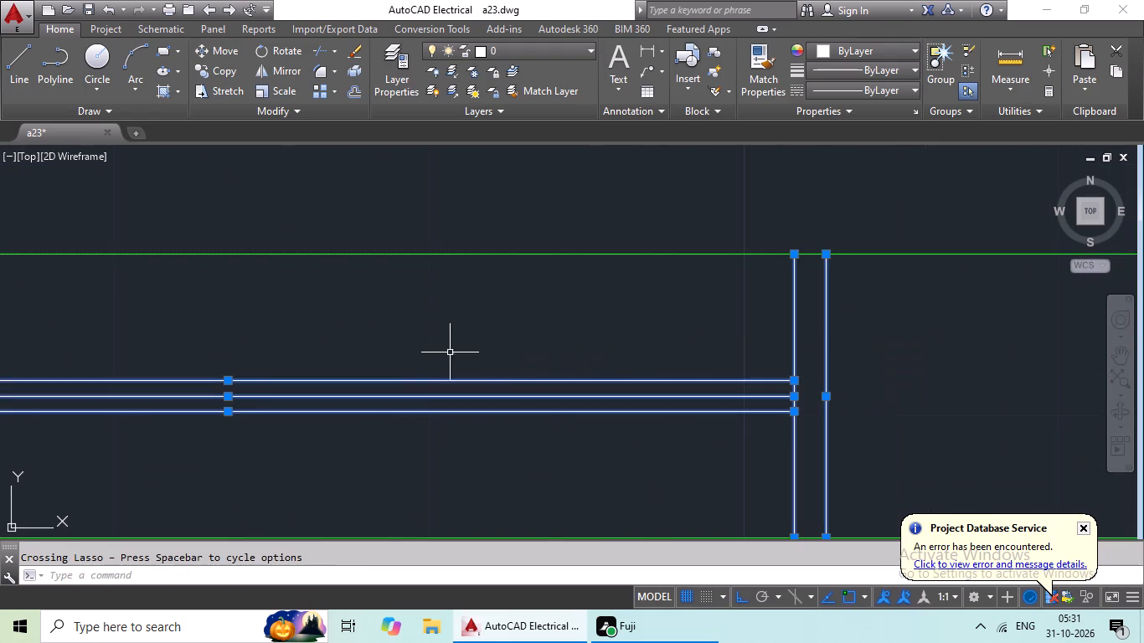
middle_click_drag(480, 352, 1098, 383)
left_click_drag(503, 334, 137, 335)
Add the window in the topmost right kitchen's top exterior wall to the selection, including the jamb lines at both ends.
scroll(458, 383, "down", 4)
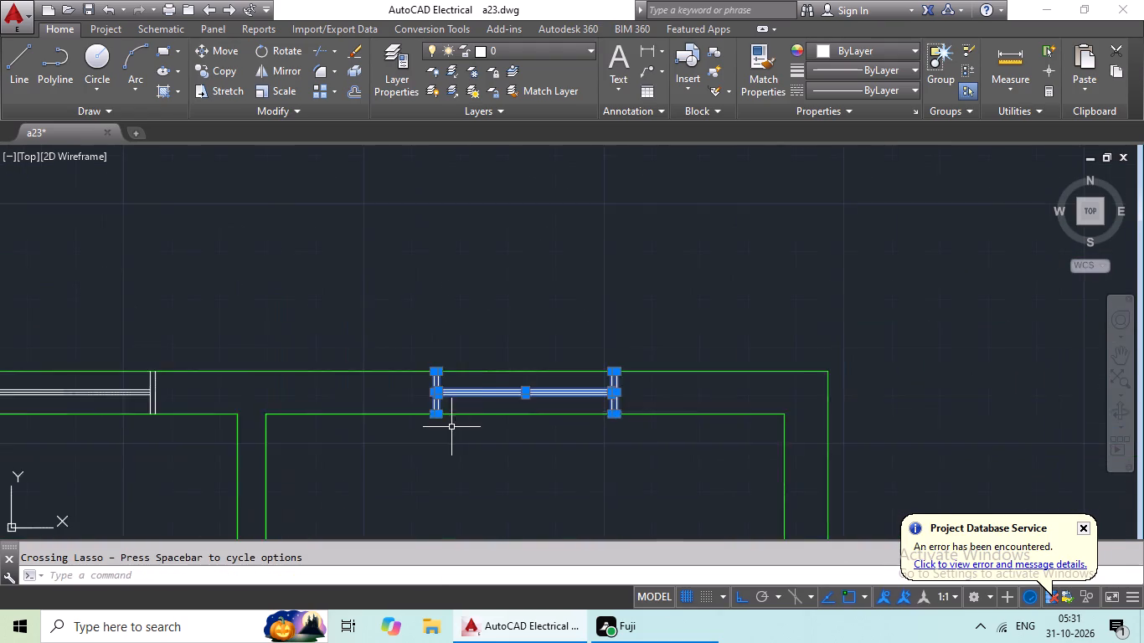
middle_click_drag(453, 427, 796, 357)
scroll(480, 381, "up", 4)
middle_click_drag(489, 323, 492, 332)
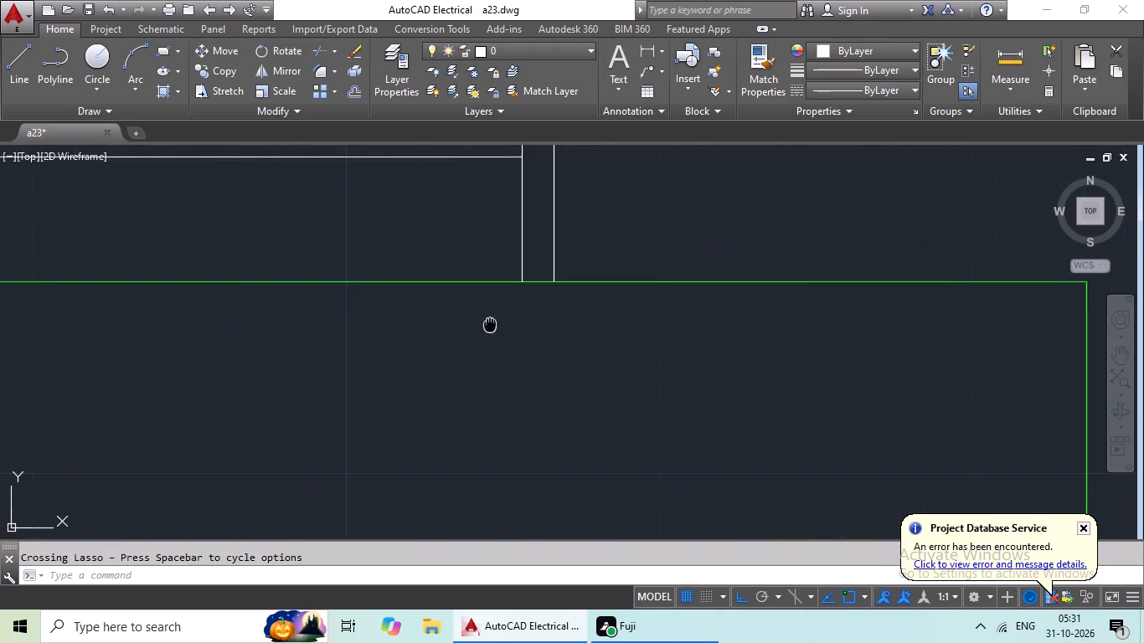
middle_click_drag(492, 332, 508, 522)
left_click_drag(687, 323, 251, 321)
middle_click_drag(290, 311, 930, 365)
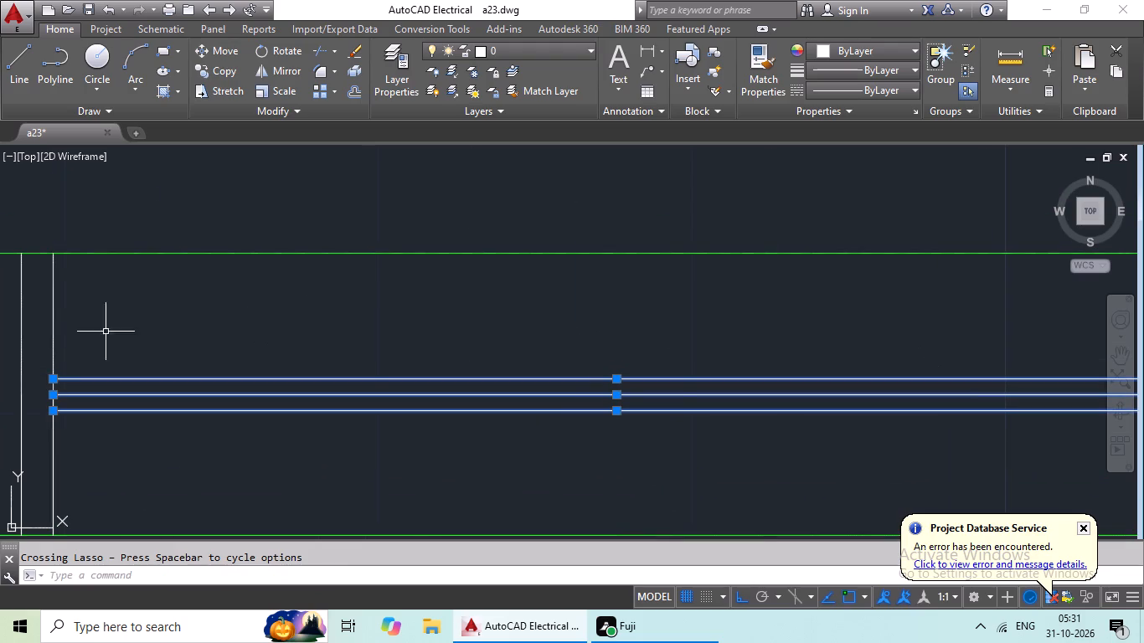
left_click_drag(120, 290, 0, 338)
Add the window in the topmost right bedroom's right exterior wall to the selection, including its upper and lower jamb lines.
scroll(262, 337, "down", 3)
middle_click_drag(330, 374, 420, 224)
scroll(478, 348, "down", 2)
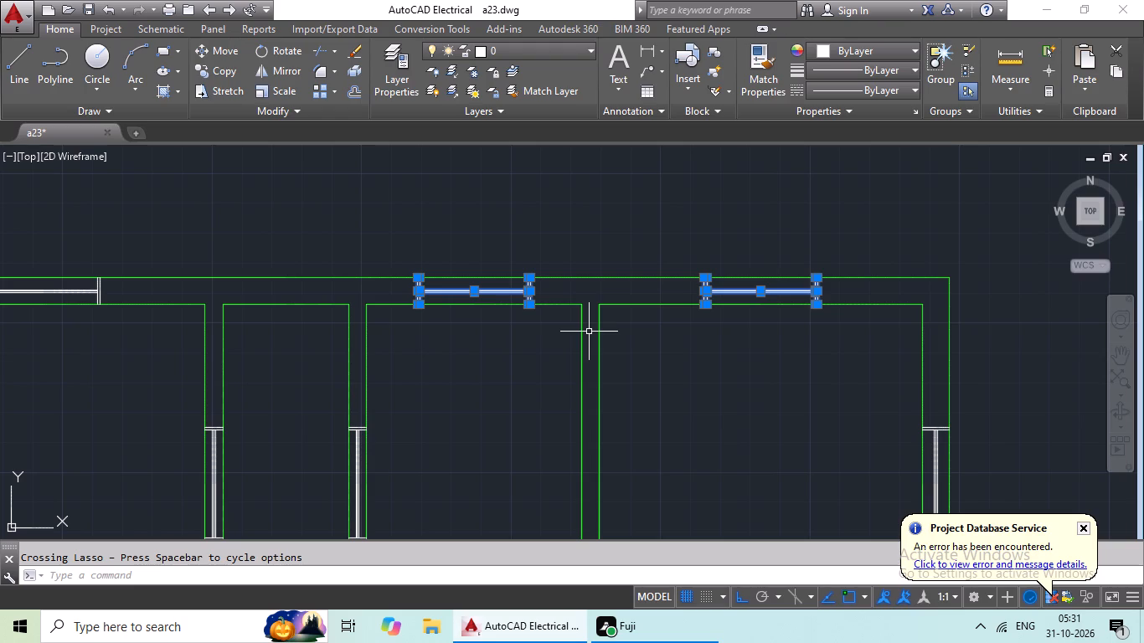
scroll(837, 404, "down", 2)
middle_click_drag(848, 405, 523, 155)
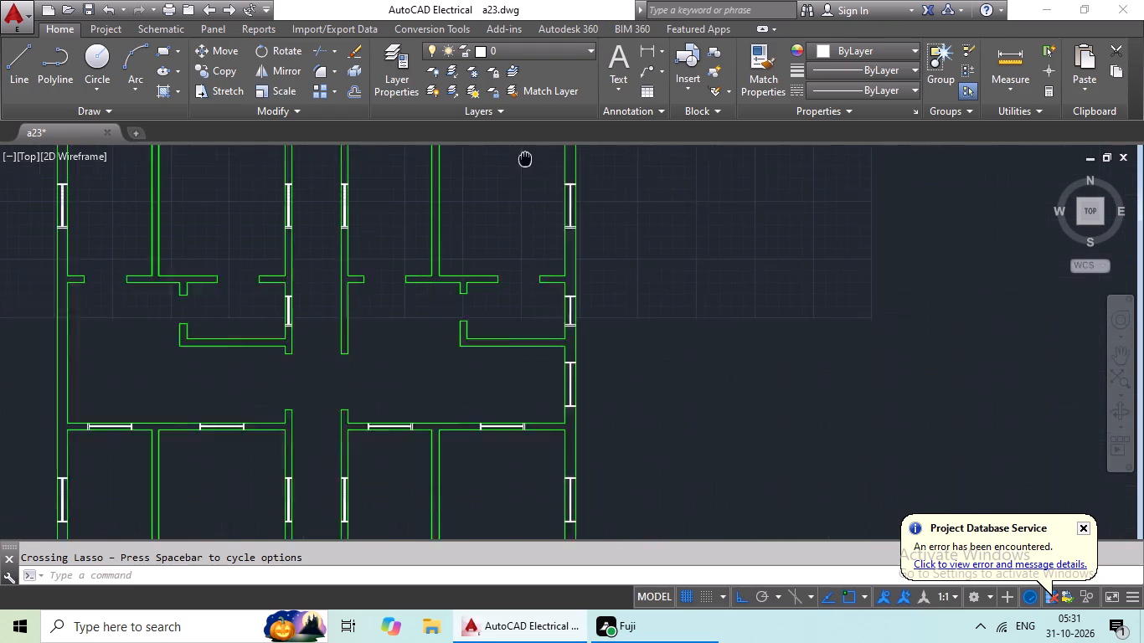
middle_click_drag(523, 155, 521, 154)
middle_click_drag(536, 198, 526, 313)
scroll(538, 296, "up", 4)
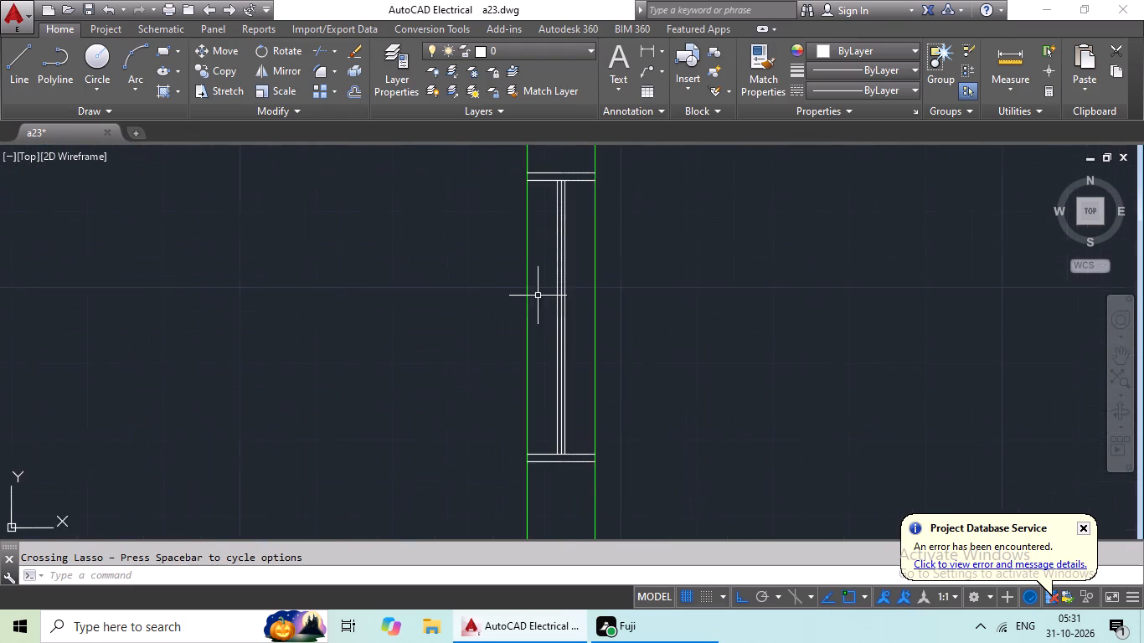
scroll(545, 290, "up", 2)
left_click_drag(628, 251, 569, 340)
scroll(577, 292, "down", 1)
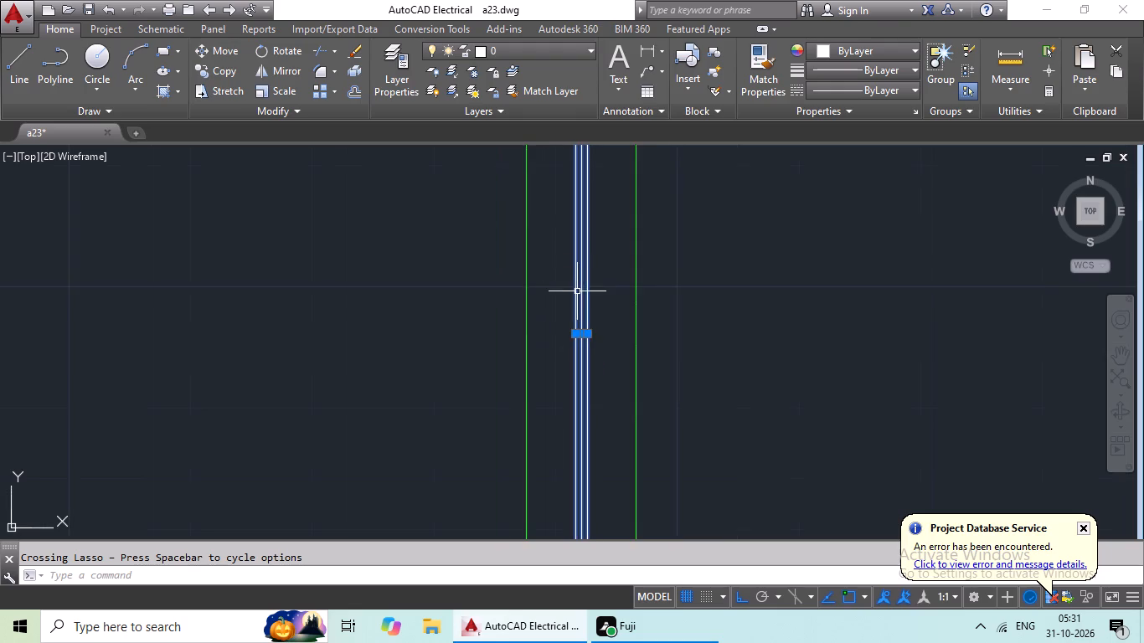
middle_click_drag(583, 266, 533, 383)
left_click_drag(553, 188, 472, 299)
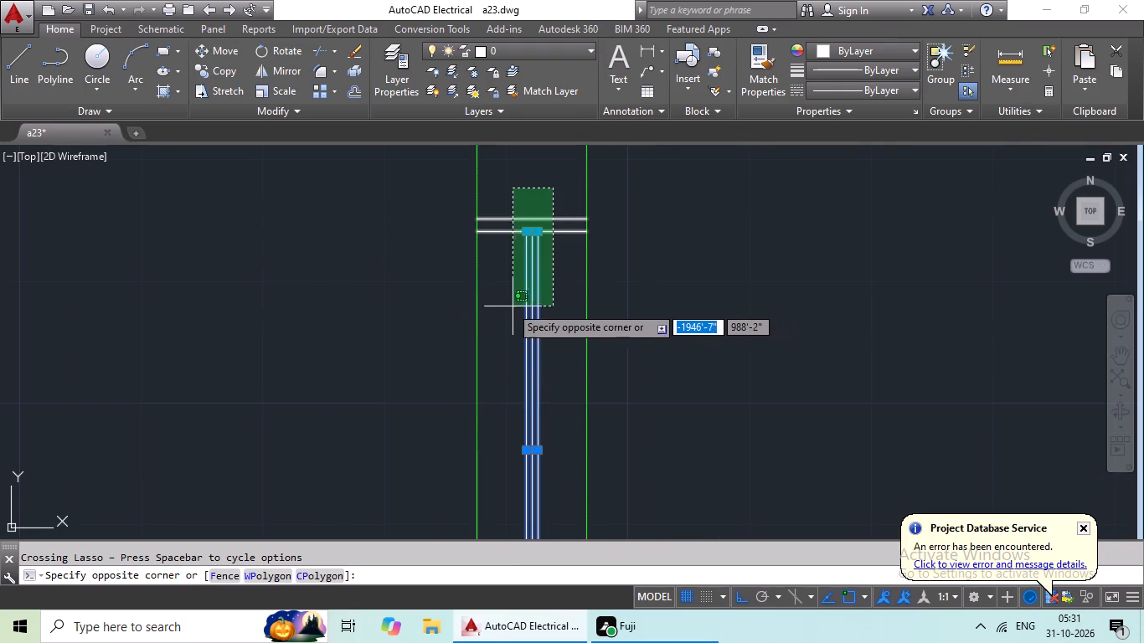
left_click(506, 306)
middle_click_drag(515, 320, 574, 22)
middle_click_drag(570, 380, 575, 352)
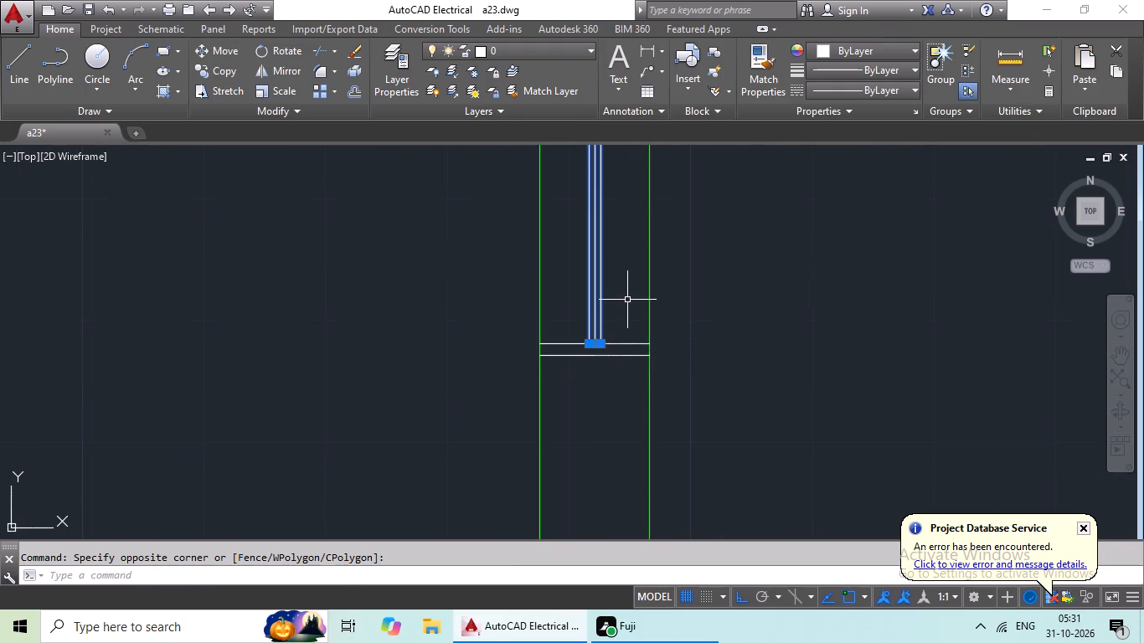
left_click_drag(626, 300, 566, 411)
Add the window in the topmost right kitchen's left wall, beside the central passage, to the selection with its lower and upper jamb lines.
scroll(594, 398, "down", 2)
middle_click_drag(588, 411, 691, 336)
scroll(642, 359, "down", 2)
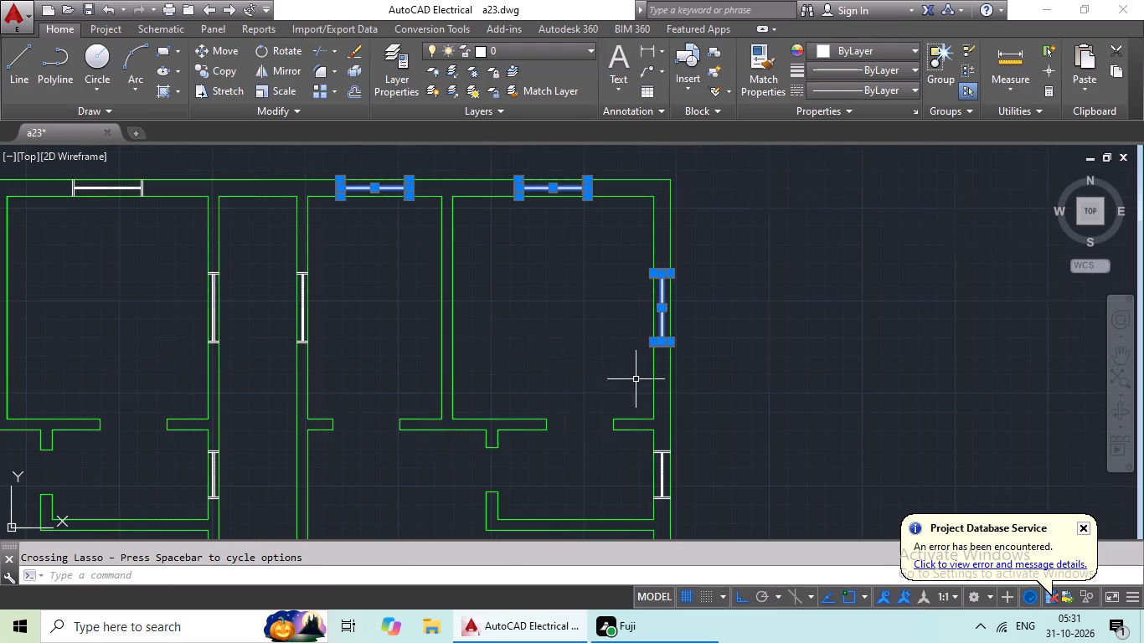
middle_click_drag(583, 351, 796, 330)
scroll(506, 315, "up", 7)
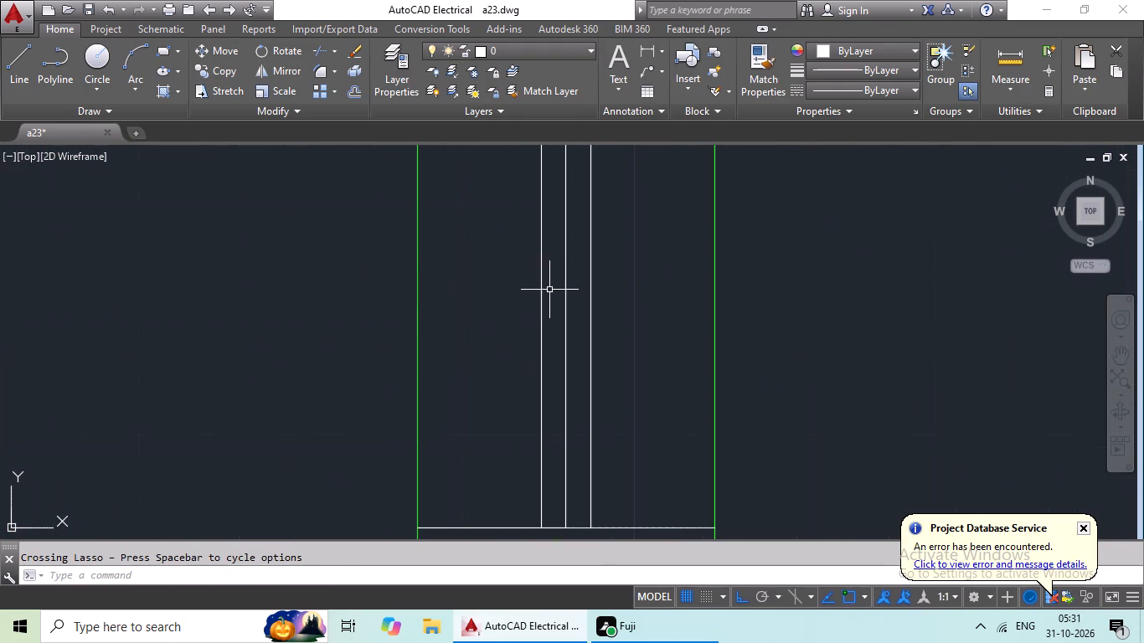
left_click_drag(638, 240, 501, 352)
middle_click_drag(550, 373, 580, 227)
left_click_drag(680, 299, 585, 498)
left_click(602, 481)
scroll(662, 355, "down", 3)
middle_click_drag(659, 214, 630, 359)
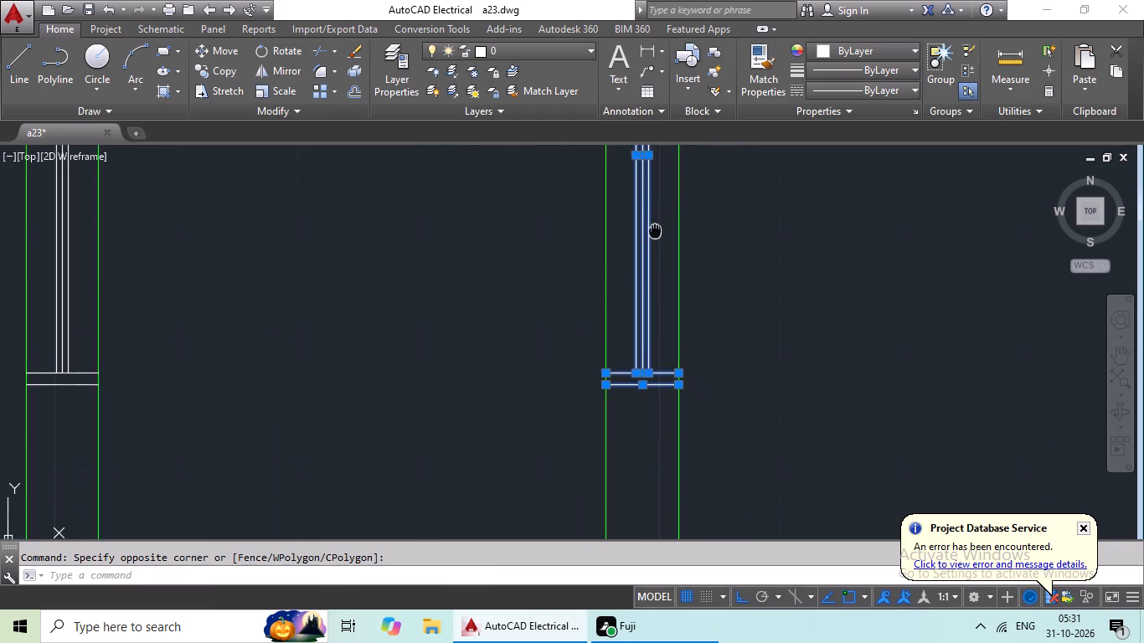
middle_click_drag(630, 359, 628, 368)
middle_click_drag(613, 292, 533, 556)
scroll(540, 316, "up", 3)
left_click_drag(560, 305, 477, 415)
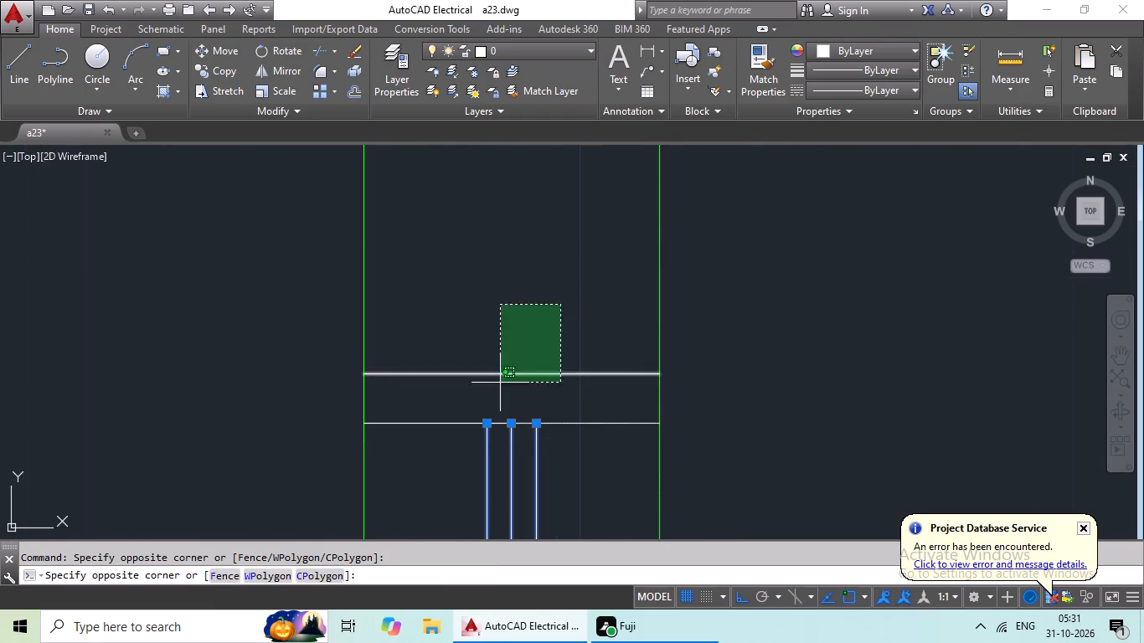
left_click_drag(477, 415, 436, 476)
Add the window in the topmost left bedroom's right wall, across the passage, to the selection with the jamb lines at both ends.
scroll(517, 414, "down", 4)
scroll(451, 475, "down", 1)
middle_click_drag(458, 468, 642, 296)
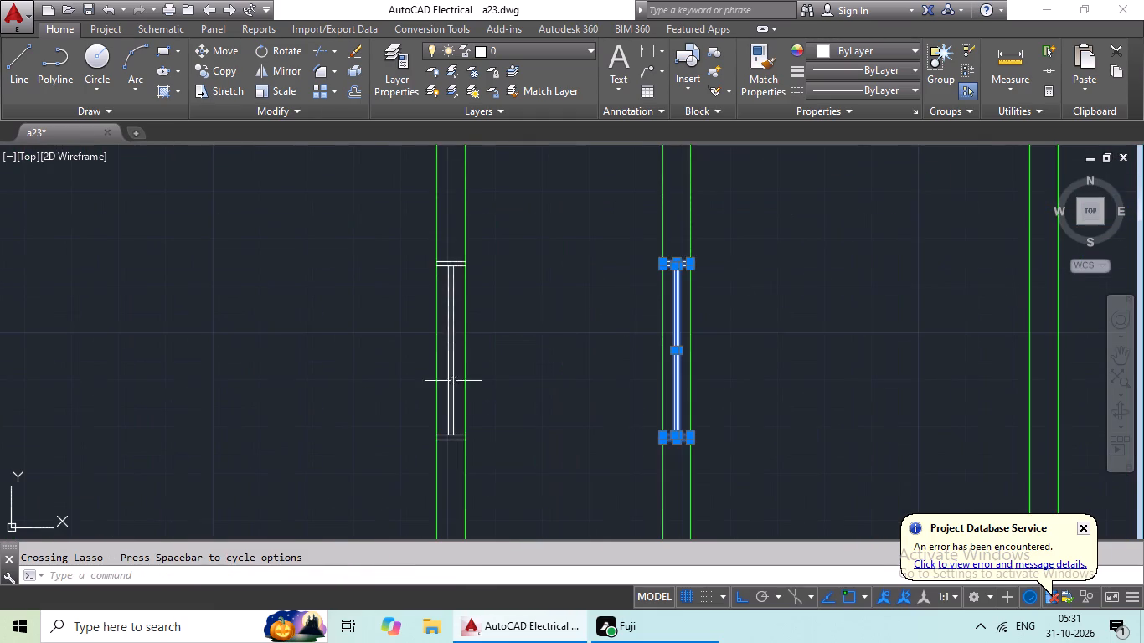
scroll(444, 389, "up", 4)
left_click_drag(556, 316, 409, 463)
middle_click_drag(435, 460, 481, 305)
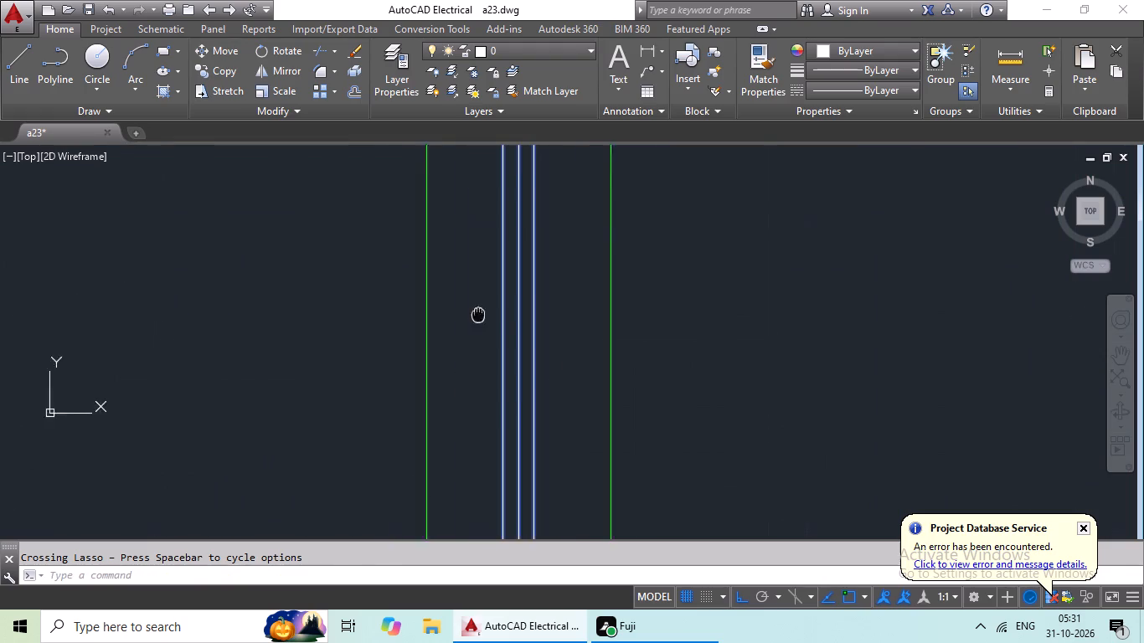
middle_click_drag(481, 305, 496, 239)
left_click_drag(607, 429, 534, 569)
middle_click_drag(580, 321, 481, 636)
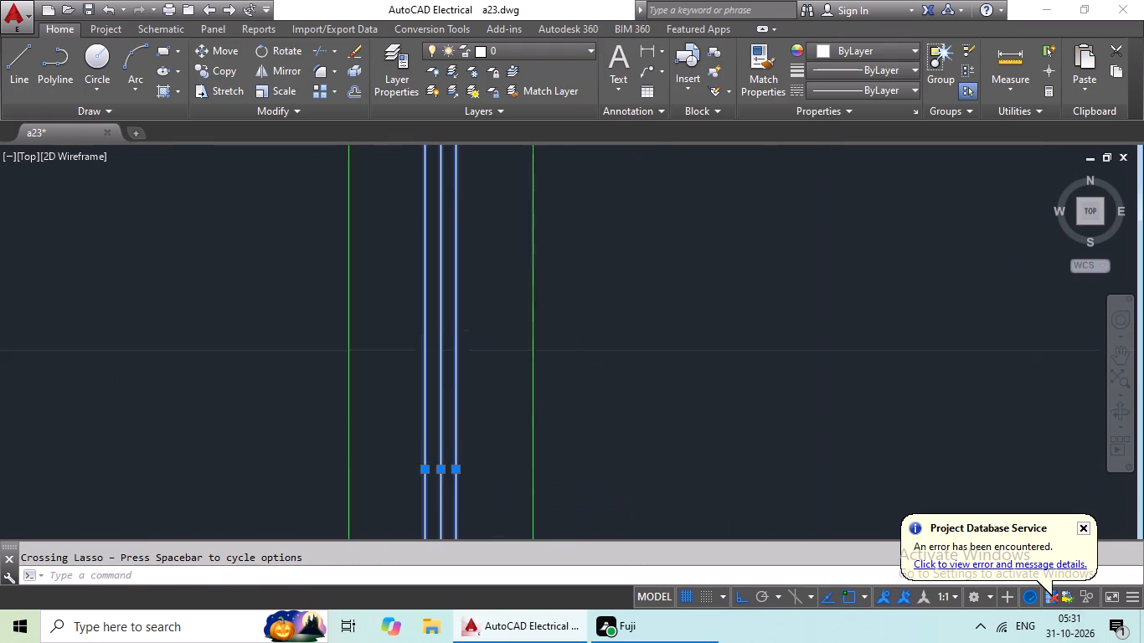
scroll(421, 250, "down", 3)
middle_click_drag(441, 233, 412, 367)
scroll(412, 291, "up", 5)
left_click_drag(406, 269, 339, 499)
Add the window in the topmost left bedroom's top exterior wall to the selection, including the jamb lines at both ends.
scroll(483, 351, "down", 4)
scroll(616, 322, "down", 4)
middle_click_drag(668, 335, 597, 348)
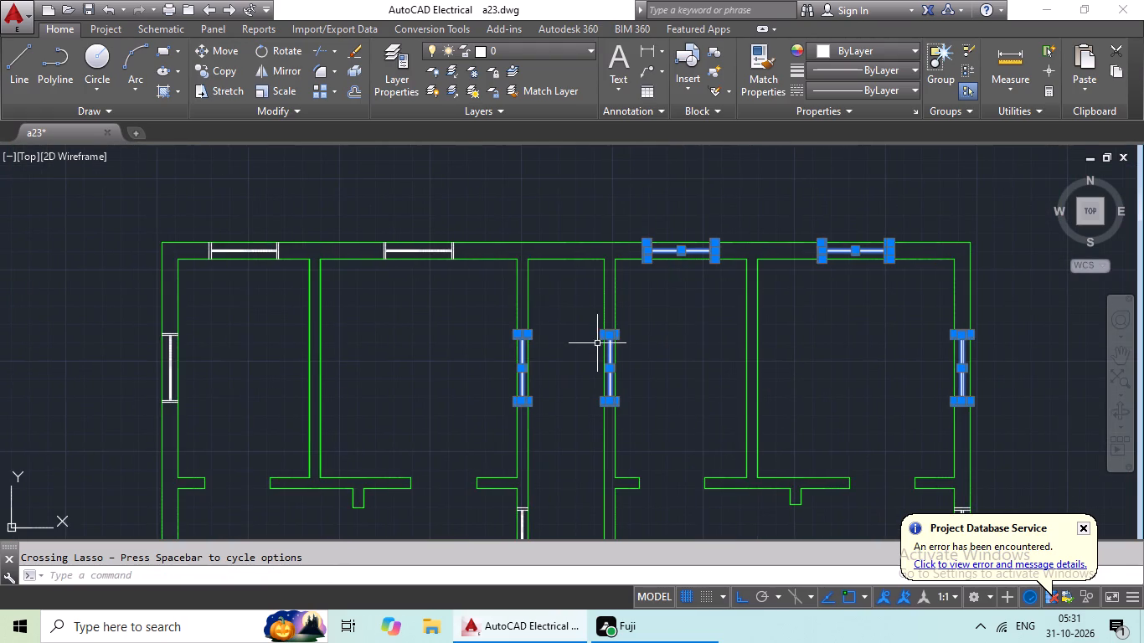
scroll(427, 239, "up", 5)
left_click_drag(727, 353, 271, 326)
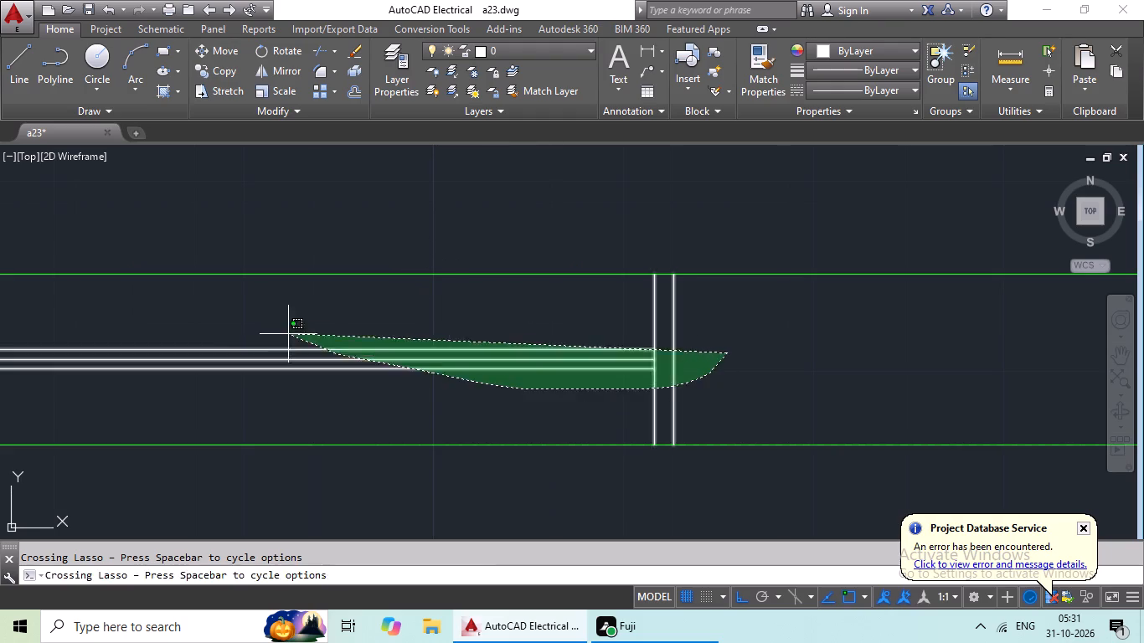
left_click_drag(271, 326, 266, 323)
middle_click_drag(276, 321, 906, 375)
left_click_drag(737, 373, 385, 372)
Add the window in the topmost left kitchen's top exterior wall to the selection, including the jamb lines at both ends.
middle_click_drag(472, 386, 915, 378)
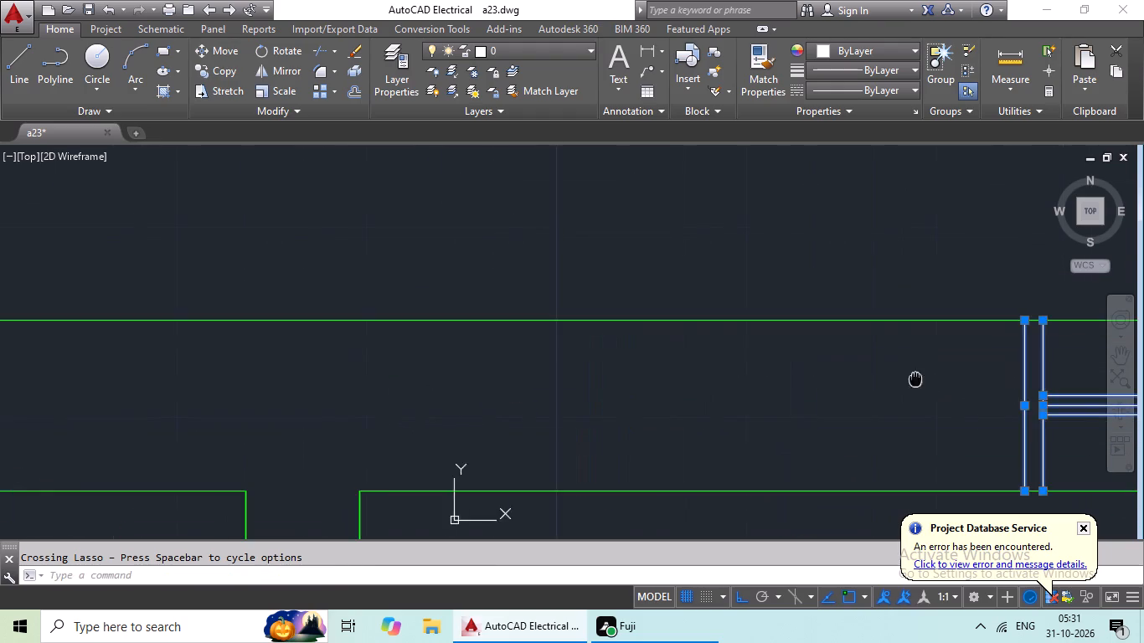
scroll(449, 390, "down", 3)
middle_click_drag(389, 403, 669, 395)
scroll(568, 392, "up", 3)
left_click_drag(781, 347, 372, 376)
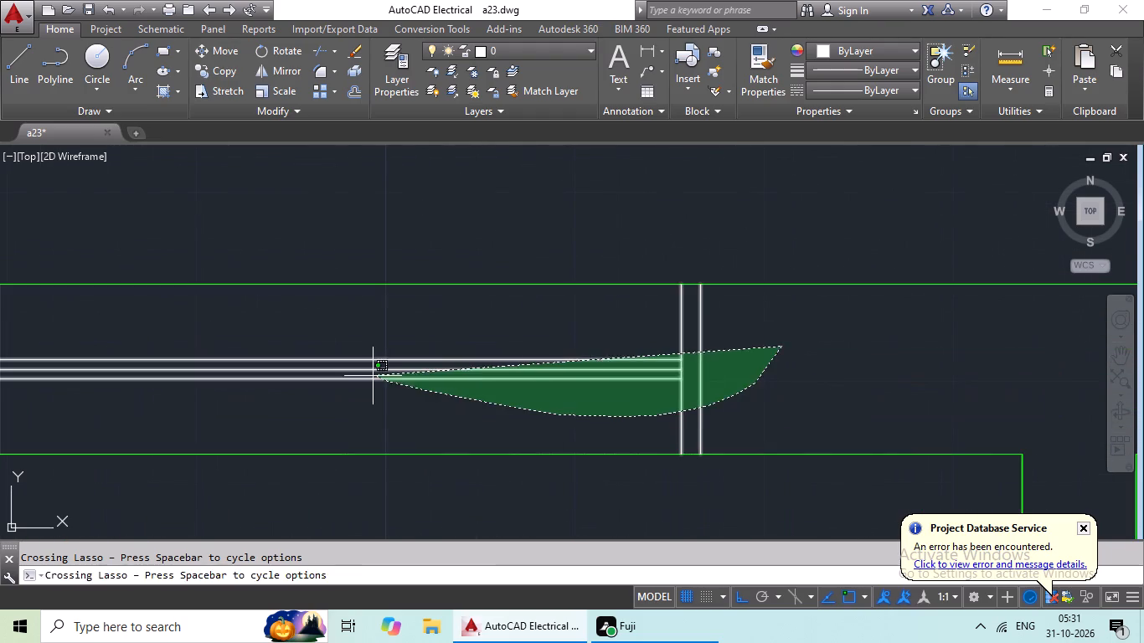
left_click_drag(372, 376, 362, 372)
middle_click_drag(360, 363, 881, 358)
left_click_drag(664, 334, 361, 328)
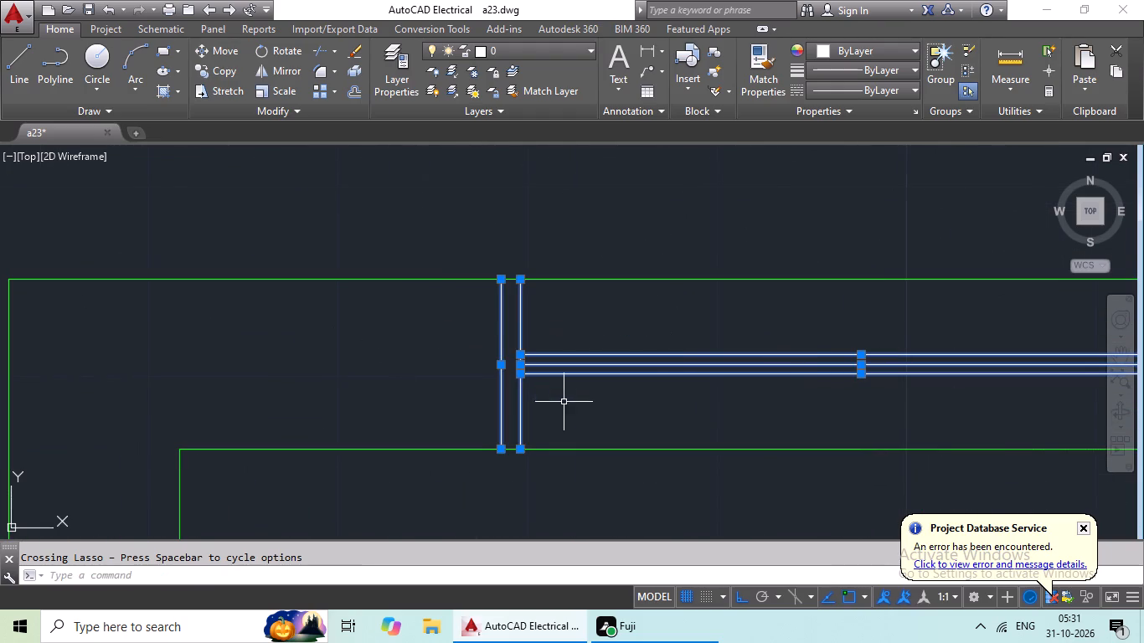
Add the window in the topmost left kitchen's left exterior wall to the selection, including its upper and lower jamb lines.
scroll(564, 402, "down", 3)
middle_click_drag(573, 483, 638, 167)
scroll(509, 355, "up", 4)
left_click_drag(611, 296, 574, 324)
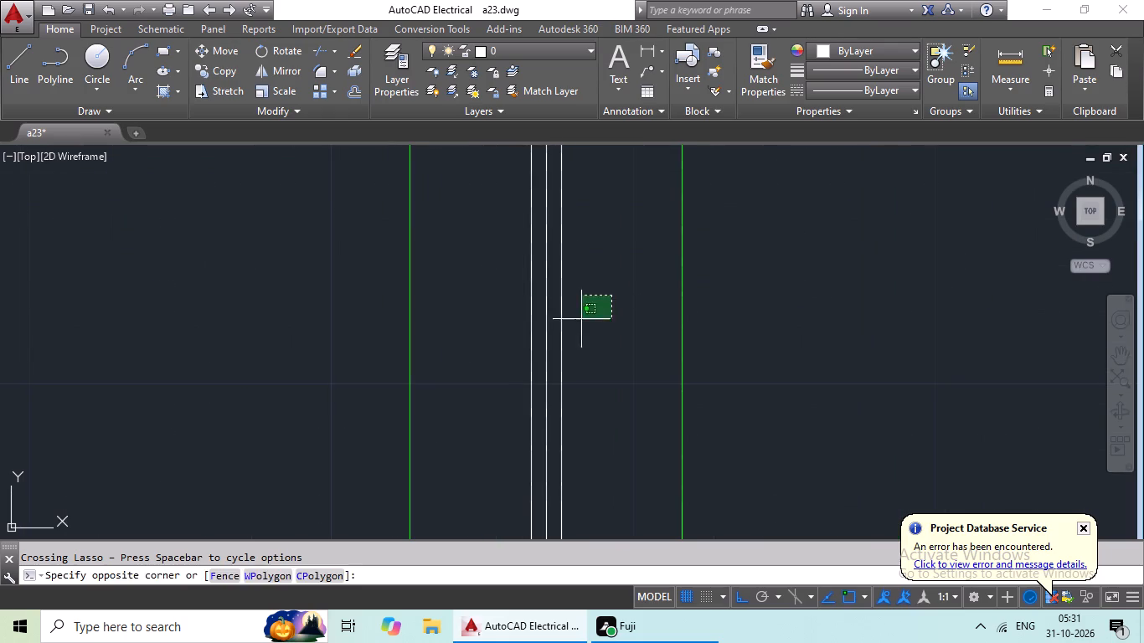
left_click_drag(574, 324, 503, 388)
middle_click_drag(623, 310, 552, 552)
middle_click_drag(556, 210, 532, 334)
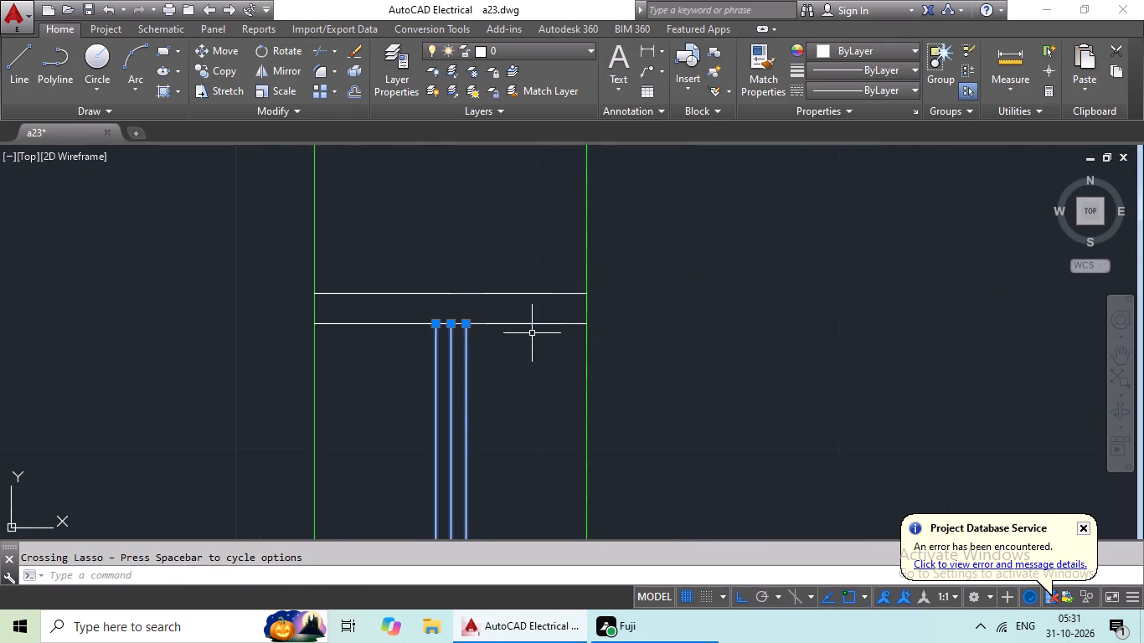
left_click_drag(528, 245, 459, 408)
left_click_drag(503, 421, 493, 429)
middle_click_drag(498, 439, 519, 378)
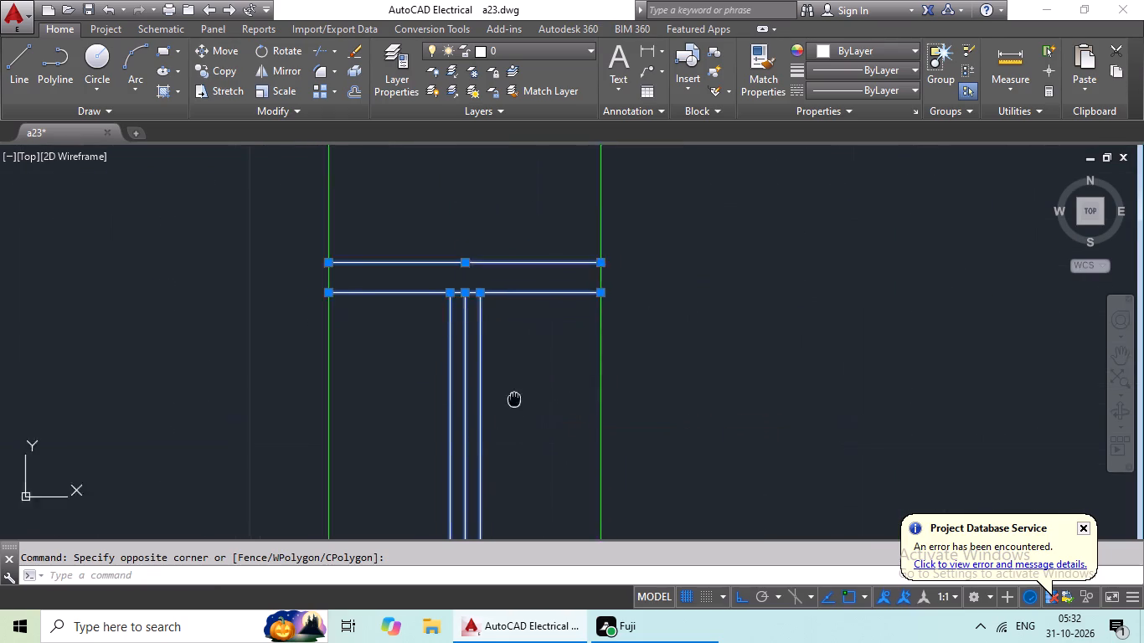
middle_click_drag(519, 378, 586, 45)
middle_click_drag(569, 316, 574, 90)
middle_click_drag(581, 323, 580, 69)
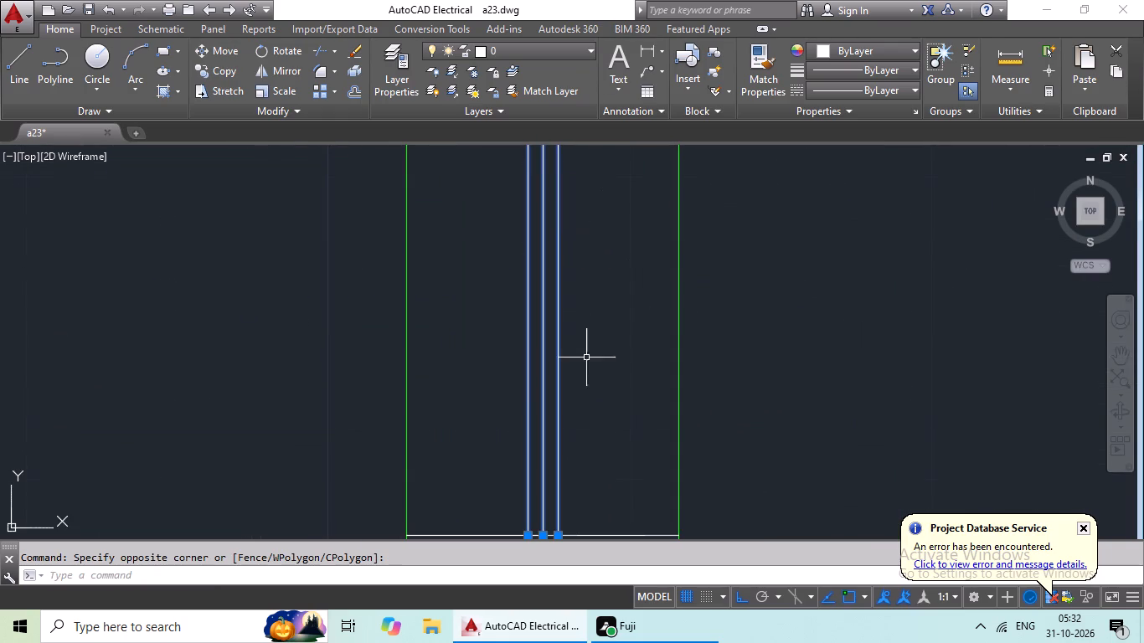
middle_click_drag(584, 358, 599, 194)
left_click_drag(652, 291, 542, 504)
Add the small window in the right exterior wall, just below the topmost right bedroom, to the selection with its lower and upper jamb lines.
scroll(644, 373, "down", 5)
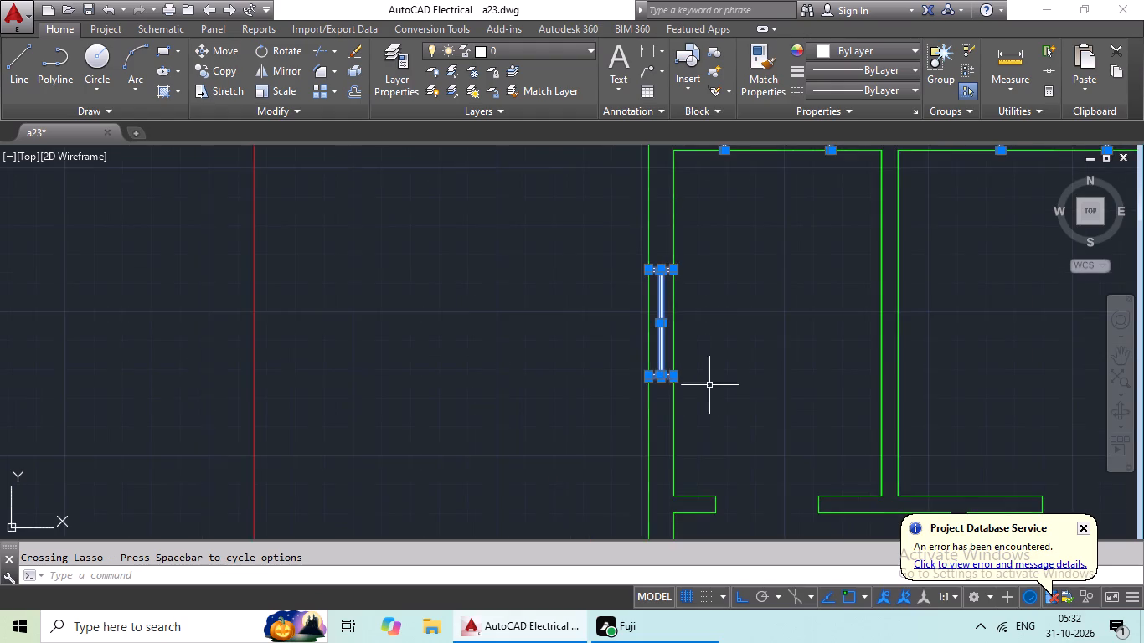
middle_click_drag(772, 393, 451, 402)
scroll(578, 351, "down", 1)
middle_click_drag(611, 347, 313, 397)
middle_click_drag(781, 373, 607, 378)
middle_click_drag(639, 397, 698, 108)
scroll(817, 269, "up", 5)
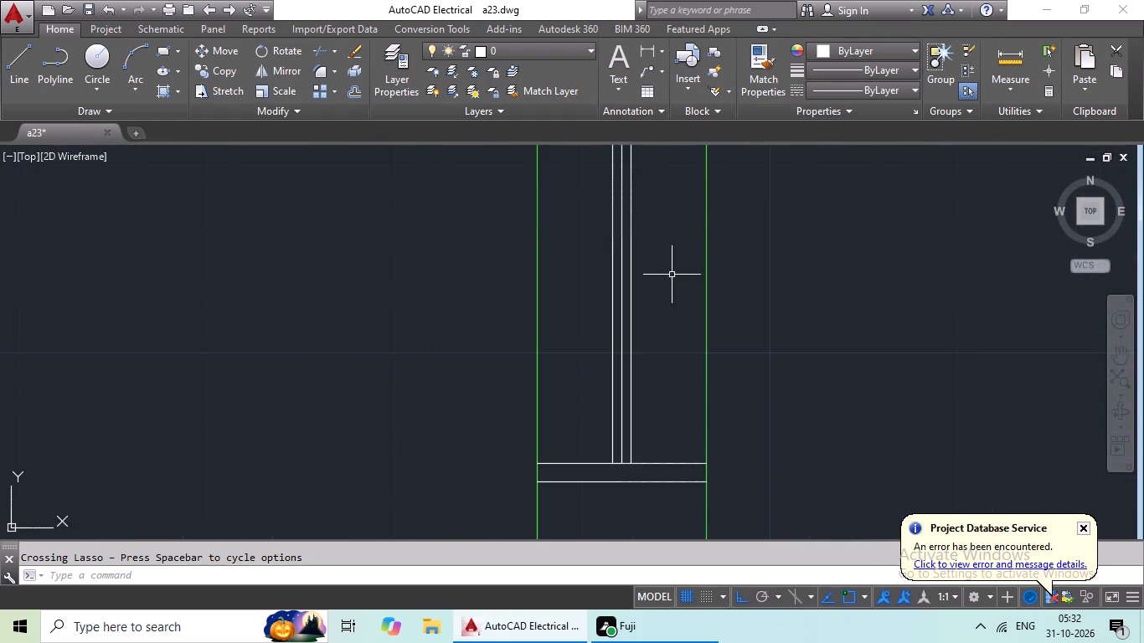
scroll(662, 272, "up", 2)
left_click_drag(654, 226, 472, 371)
middle_click_drag(646, 430, 647, 144)
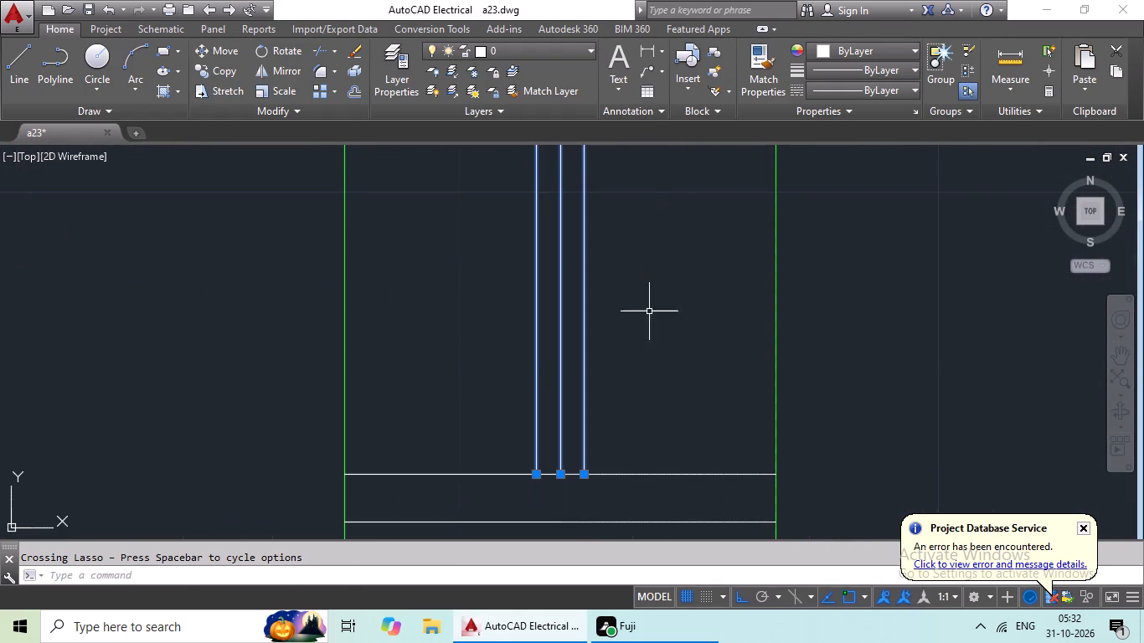
left_click_drag(647, 316, 515, 532)
scroll(721, 366, "down", 3)
middle_click_drag(709, 277, 558, 526)
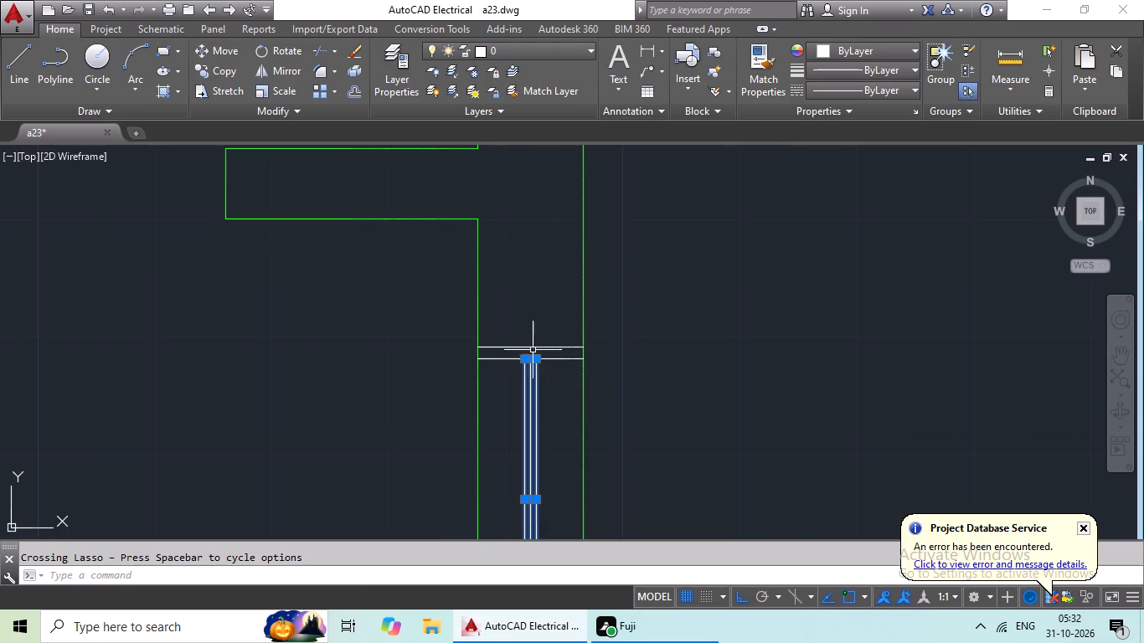
scroll(538, 328, "up", 3)
left_click_drag(610, 322, 434, 503)
left_click_drag(459, 488, 470, 475)
Add the small window beside the central passage, just below the topmost left bedroom, to the selection with its lower and upper jamb lines.
scroll(581, 275, "down", 4)
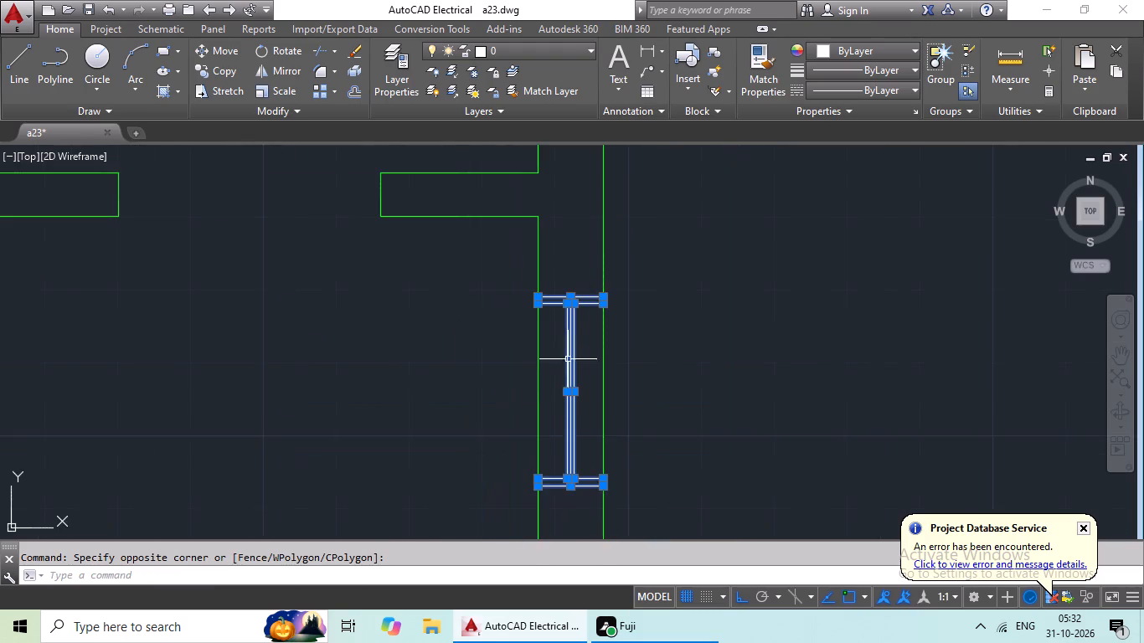
middle_click_drag(538, 406, 686, 166)
scroll(626, 197, "down", 2)
middle_click_drag(558, 278, 582, 383)
middle_click_drag(430, 294, 780, 342)
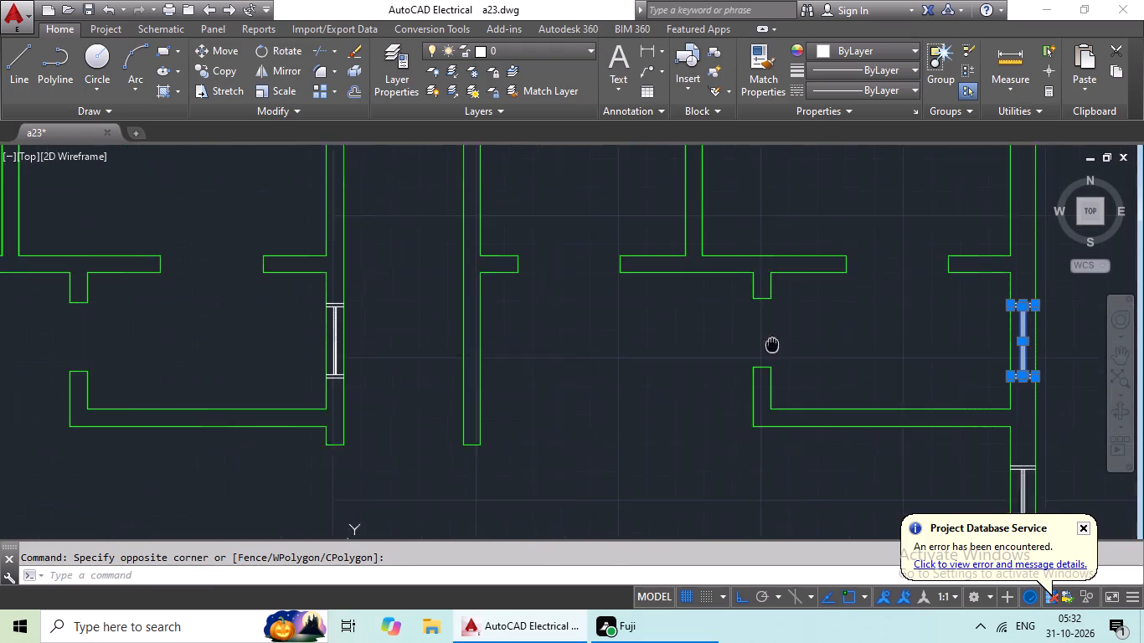
scroll(353, 342, "up", 6)
left_click_drag(427, 274, 426, 274)
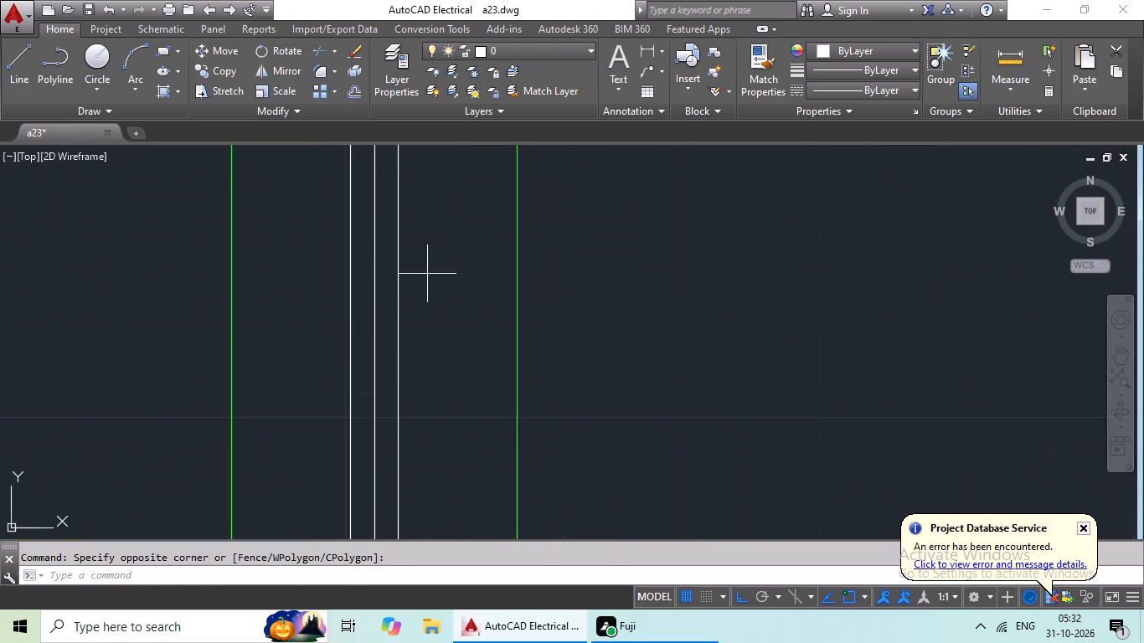
left_click_drag(426, 274, 328, 374)
middle_click_drag(384, 414, 452, 121)
left_click_drag(528, 330, 423, 497)
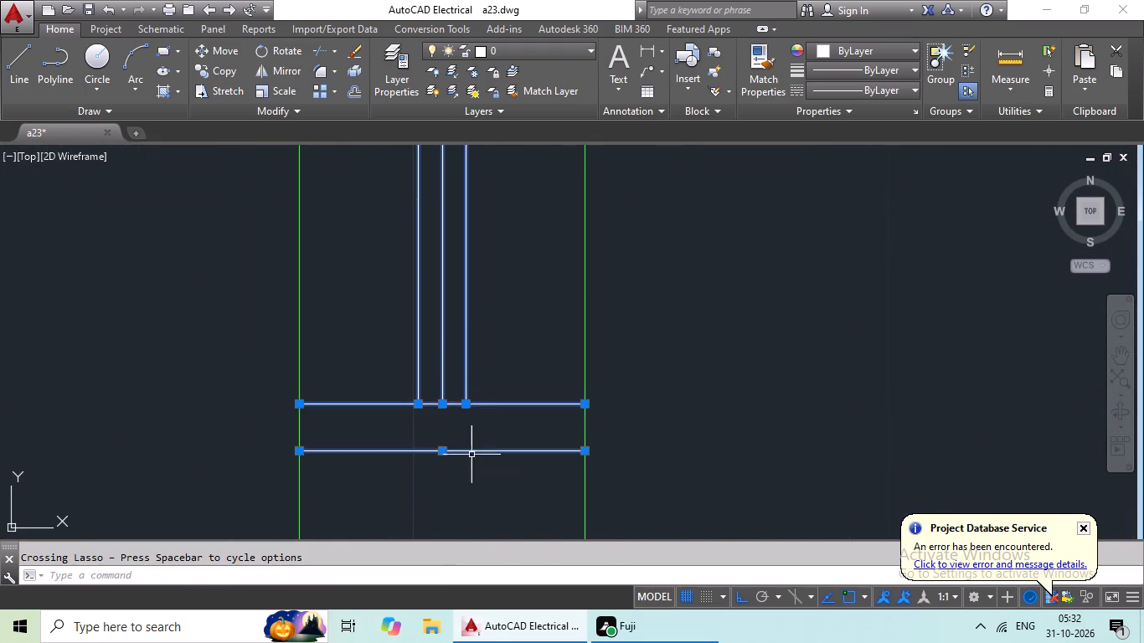
middle_click_drag(498, 237, 442, 513)
scroll(458, 325, "down", 4)
scroll(448, 194, "up", 3)
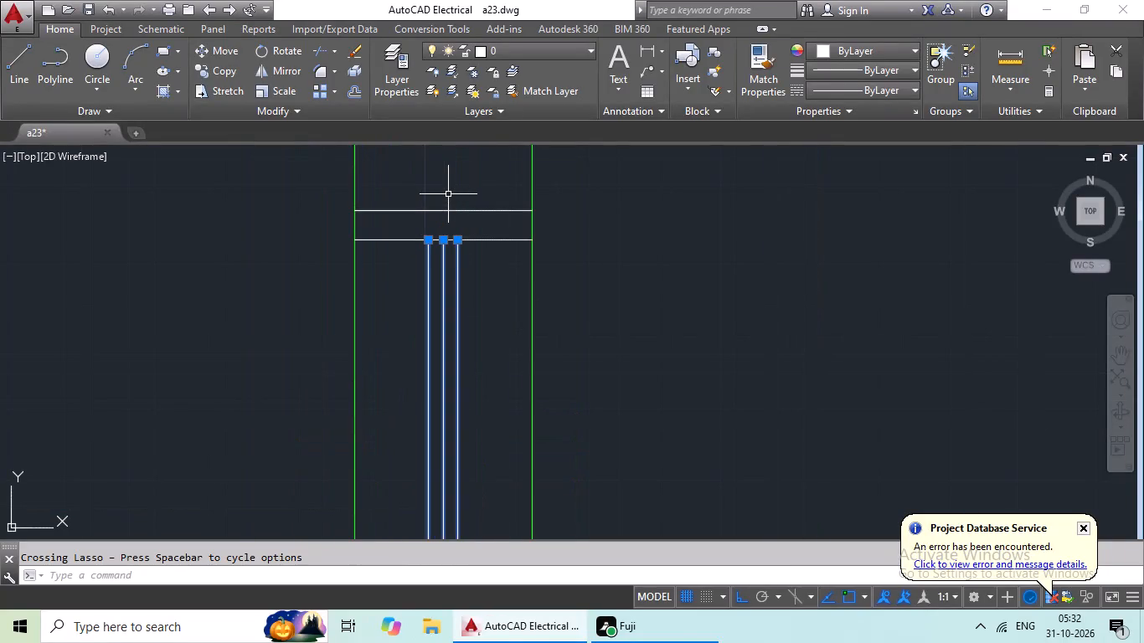
scroll(449, 193, "up", 1)
left_click_drag(449, 193, 343, 313)
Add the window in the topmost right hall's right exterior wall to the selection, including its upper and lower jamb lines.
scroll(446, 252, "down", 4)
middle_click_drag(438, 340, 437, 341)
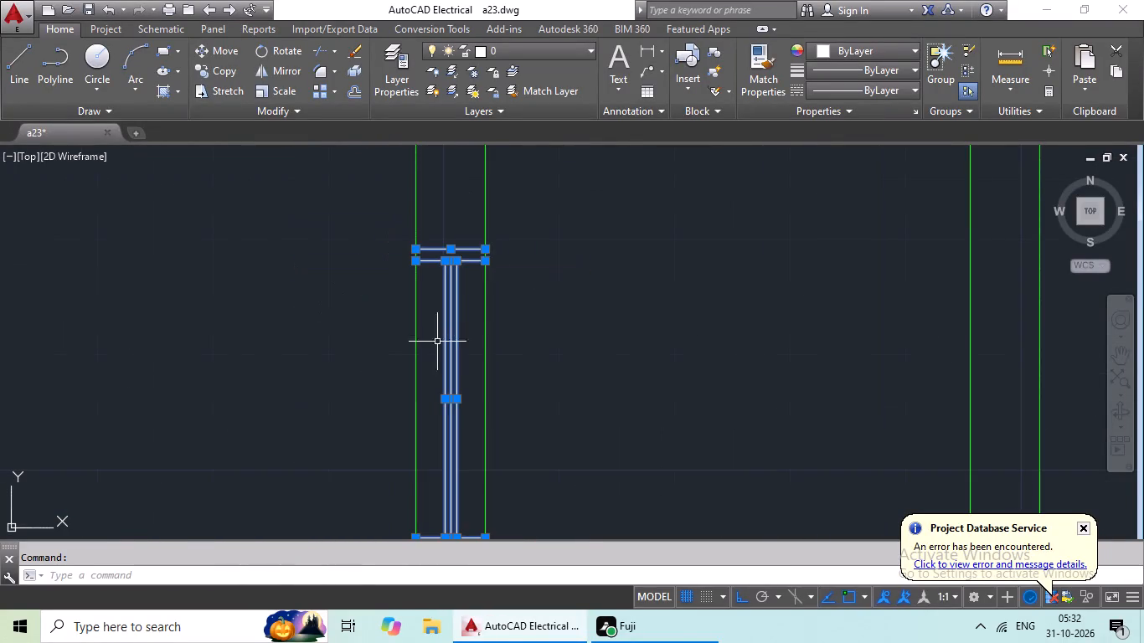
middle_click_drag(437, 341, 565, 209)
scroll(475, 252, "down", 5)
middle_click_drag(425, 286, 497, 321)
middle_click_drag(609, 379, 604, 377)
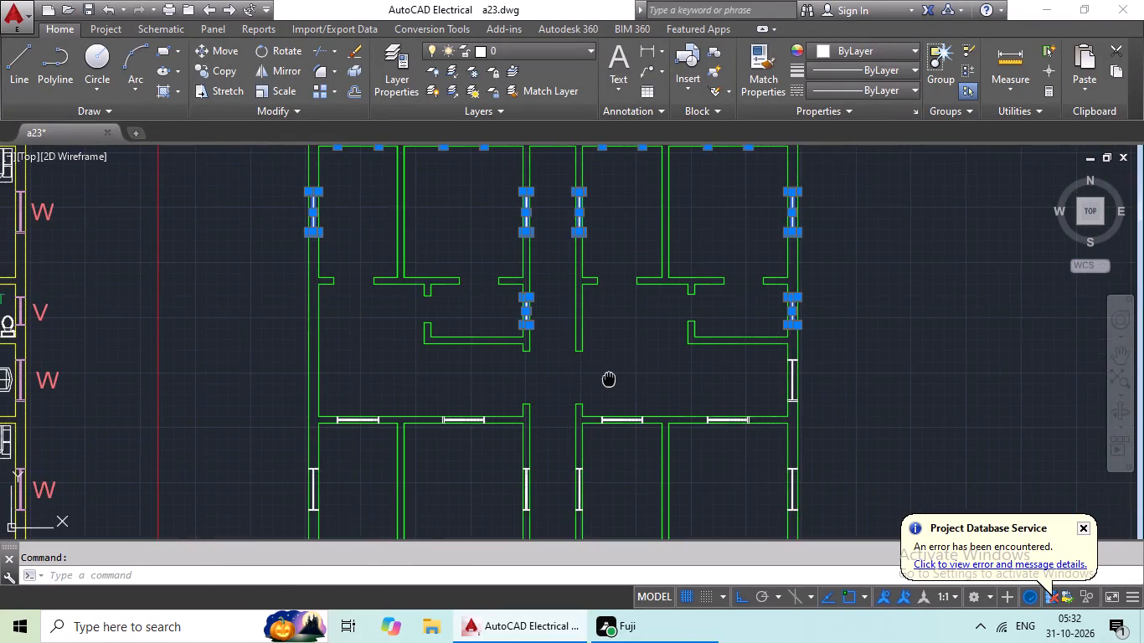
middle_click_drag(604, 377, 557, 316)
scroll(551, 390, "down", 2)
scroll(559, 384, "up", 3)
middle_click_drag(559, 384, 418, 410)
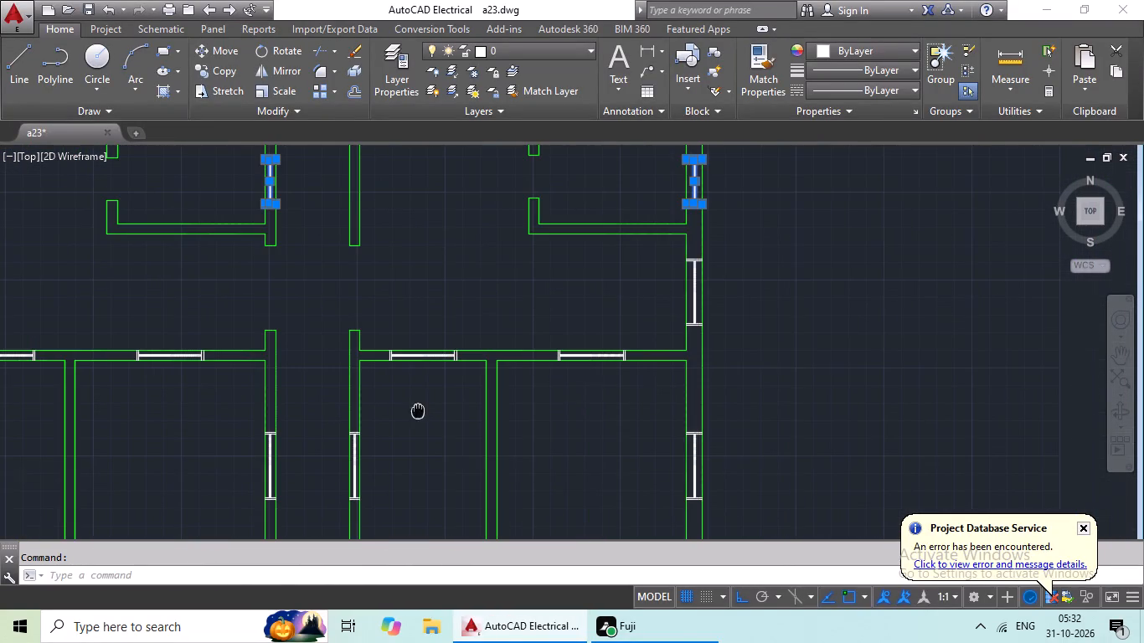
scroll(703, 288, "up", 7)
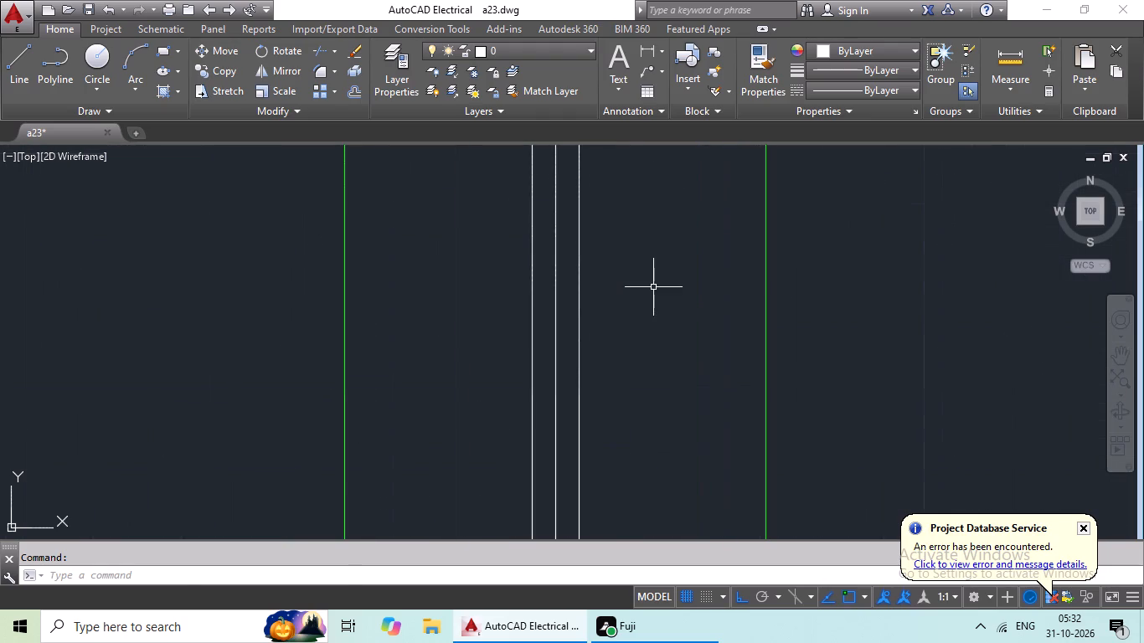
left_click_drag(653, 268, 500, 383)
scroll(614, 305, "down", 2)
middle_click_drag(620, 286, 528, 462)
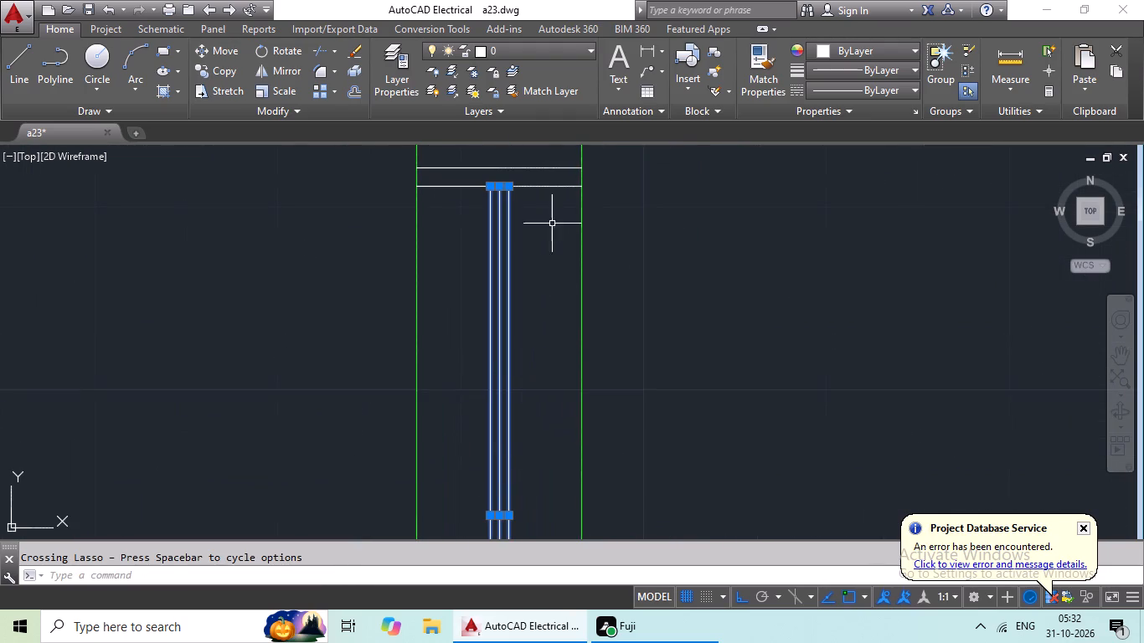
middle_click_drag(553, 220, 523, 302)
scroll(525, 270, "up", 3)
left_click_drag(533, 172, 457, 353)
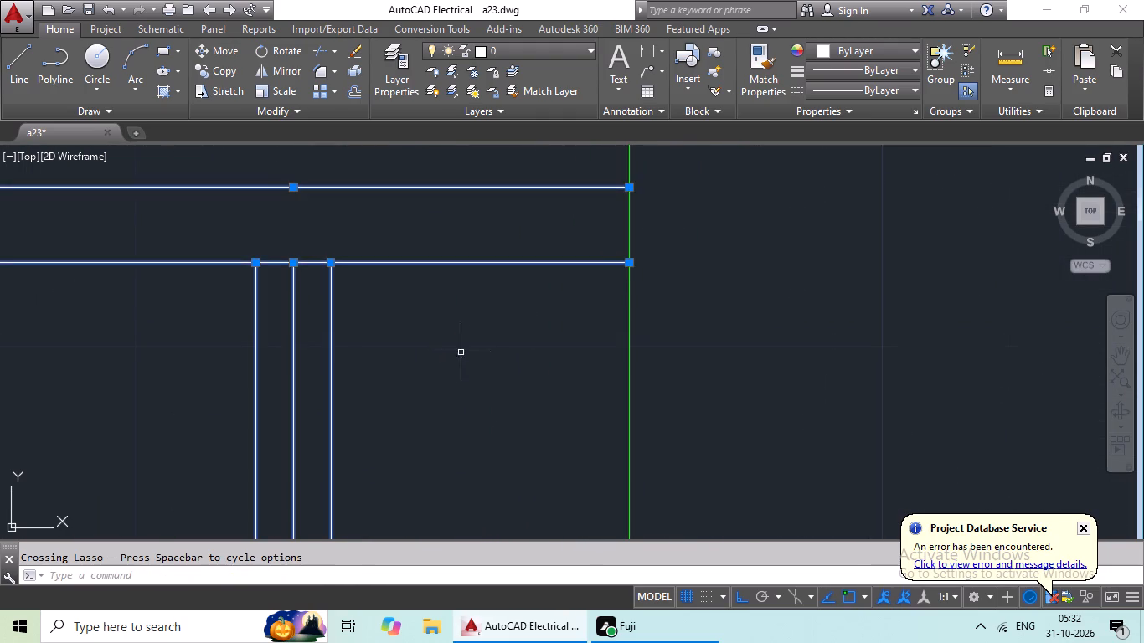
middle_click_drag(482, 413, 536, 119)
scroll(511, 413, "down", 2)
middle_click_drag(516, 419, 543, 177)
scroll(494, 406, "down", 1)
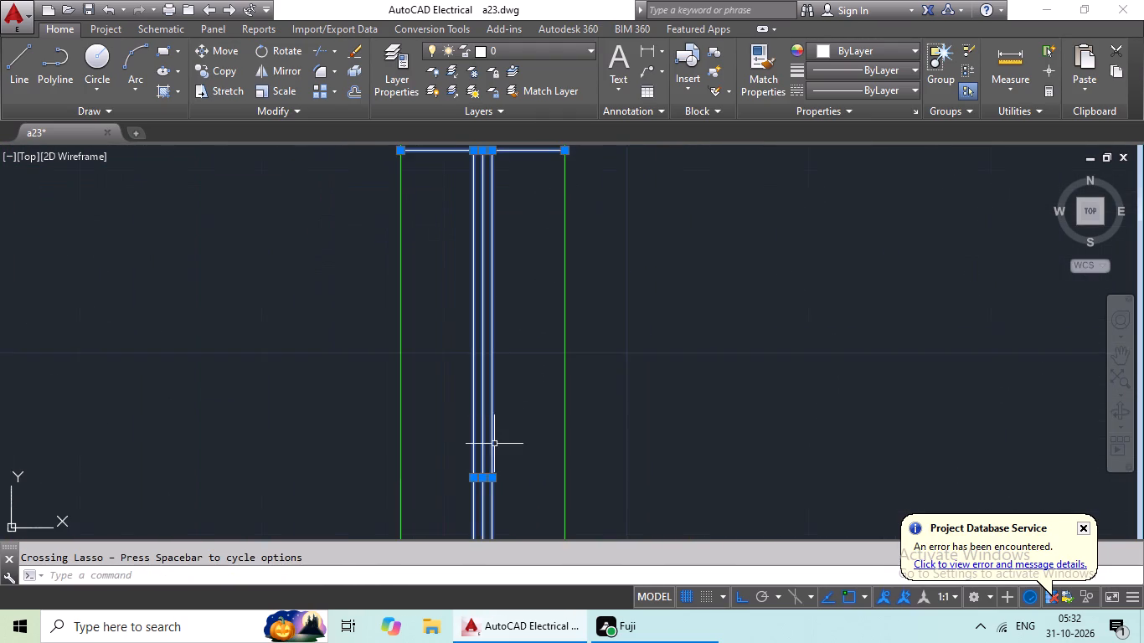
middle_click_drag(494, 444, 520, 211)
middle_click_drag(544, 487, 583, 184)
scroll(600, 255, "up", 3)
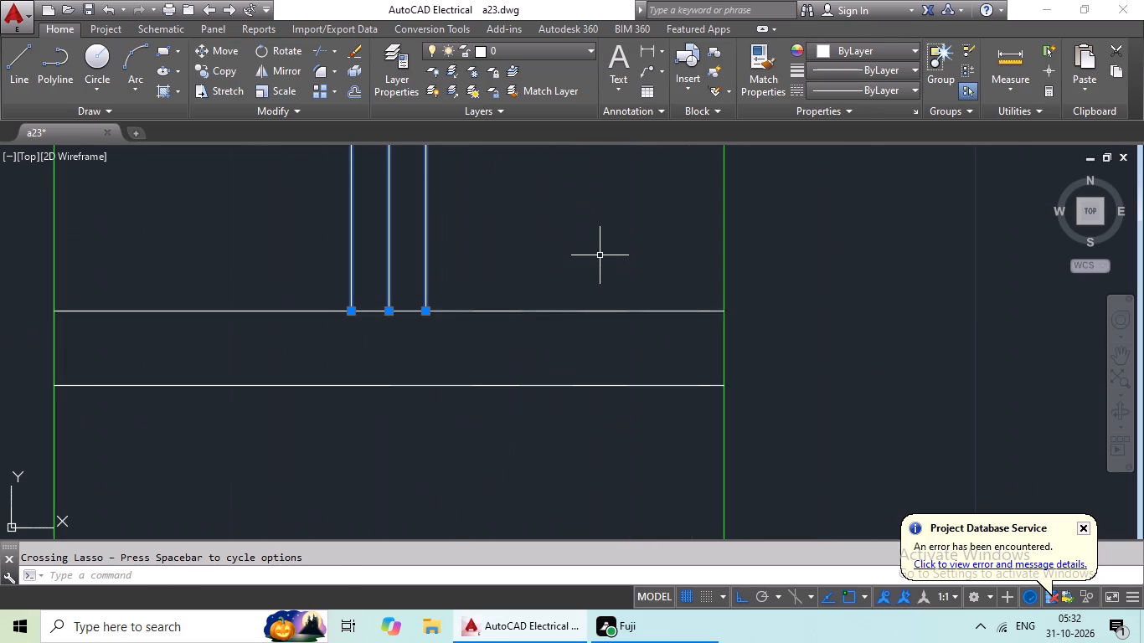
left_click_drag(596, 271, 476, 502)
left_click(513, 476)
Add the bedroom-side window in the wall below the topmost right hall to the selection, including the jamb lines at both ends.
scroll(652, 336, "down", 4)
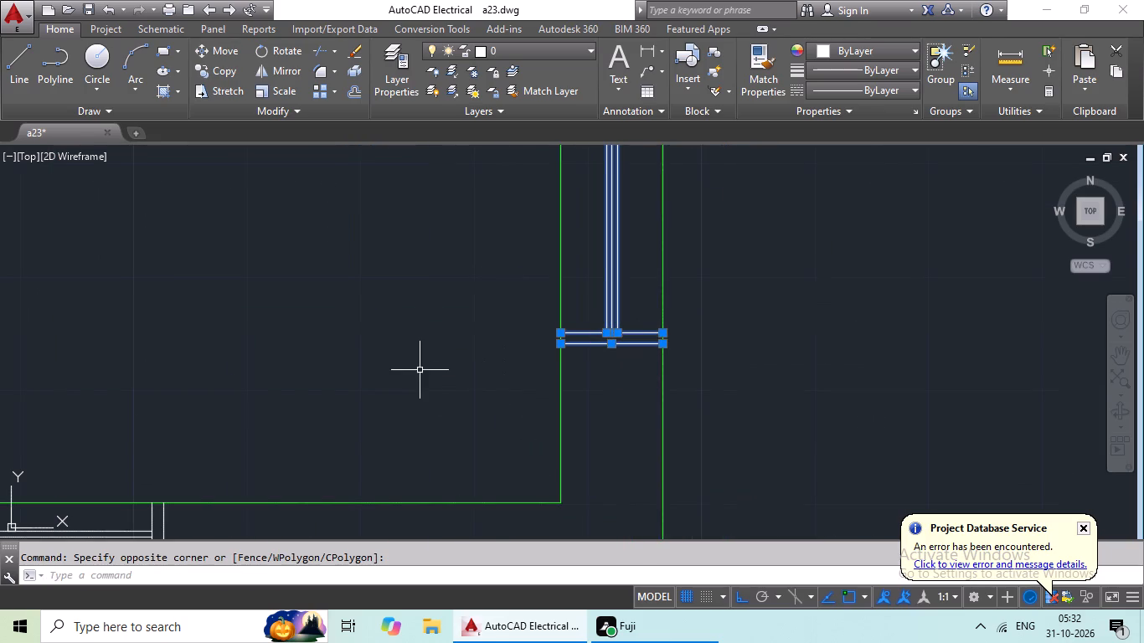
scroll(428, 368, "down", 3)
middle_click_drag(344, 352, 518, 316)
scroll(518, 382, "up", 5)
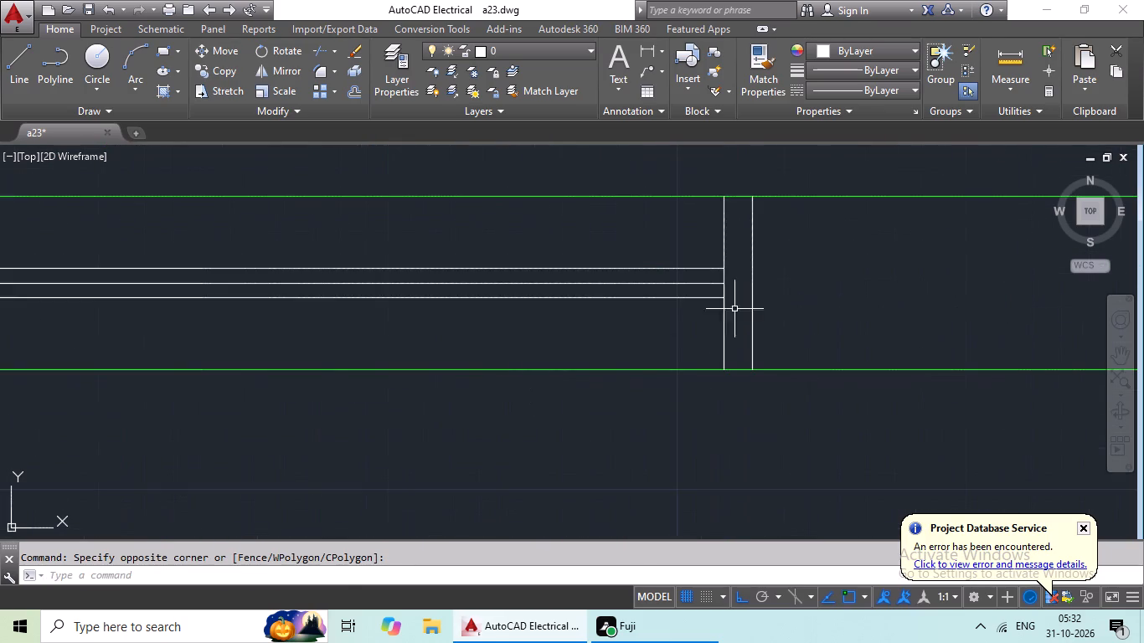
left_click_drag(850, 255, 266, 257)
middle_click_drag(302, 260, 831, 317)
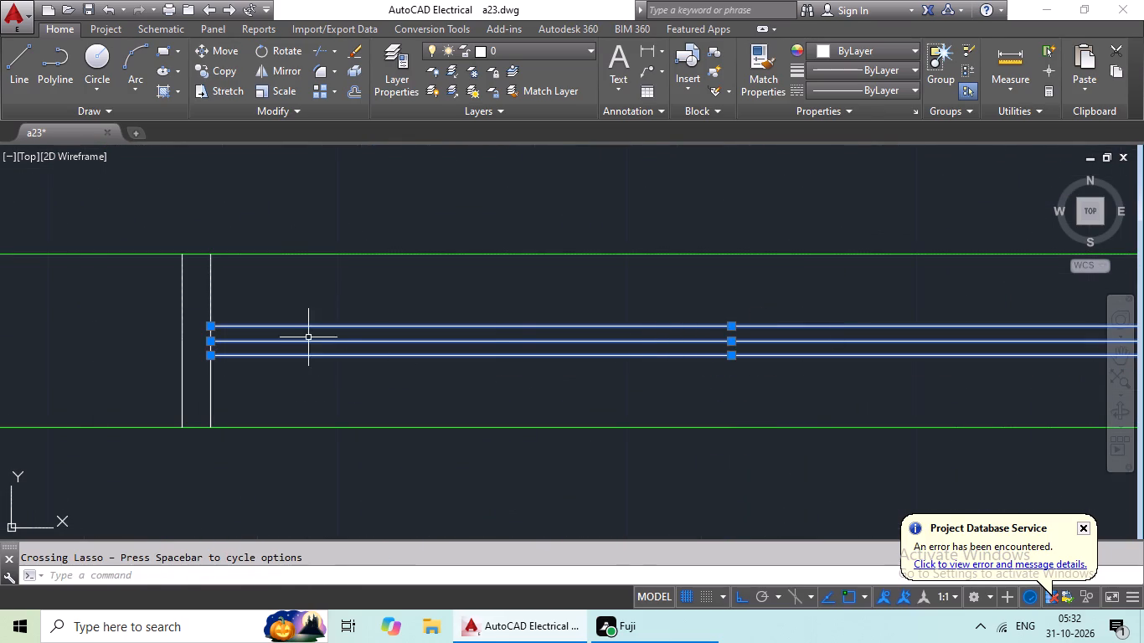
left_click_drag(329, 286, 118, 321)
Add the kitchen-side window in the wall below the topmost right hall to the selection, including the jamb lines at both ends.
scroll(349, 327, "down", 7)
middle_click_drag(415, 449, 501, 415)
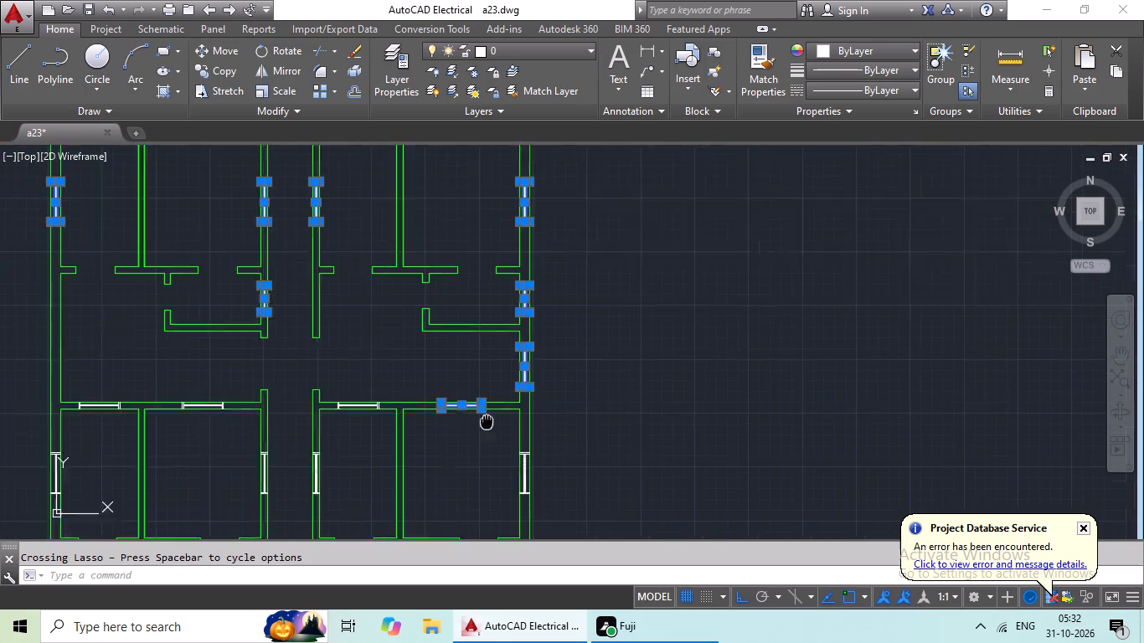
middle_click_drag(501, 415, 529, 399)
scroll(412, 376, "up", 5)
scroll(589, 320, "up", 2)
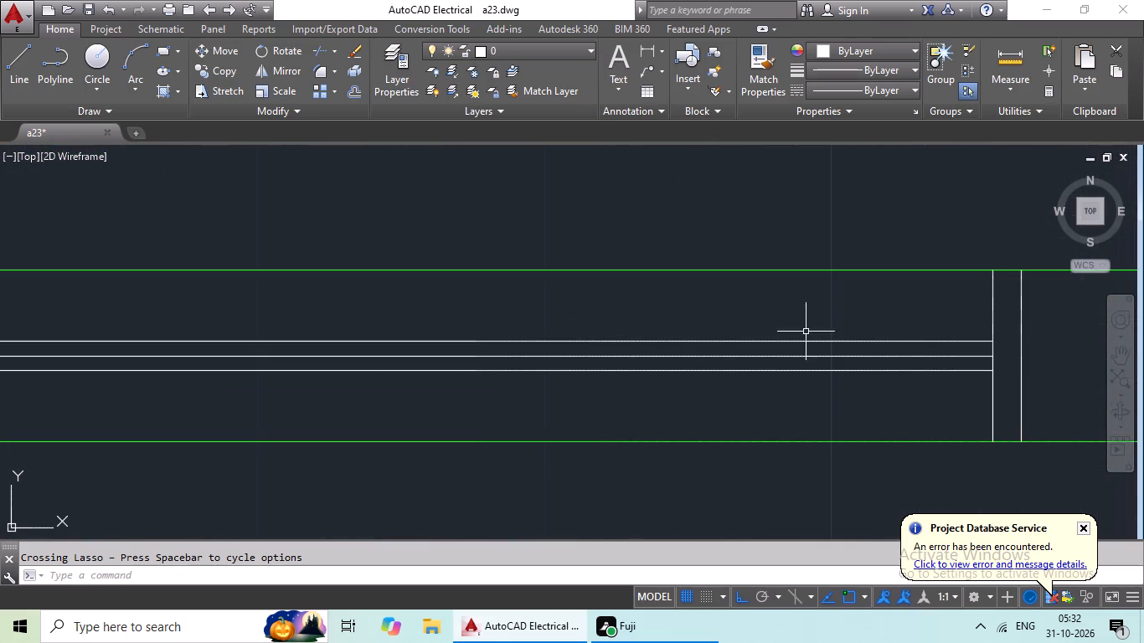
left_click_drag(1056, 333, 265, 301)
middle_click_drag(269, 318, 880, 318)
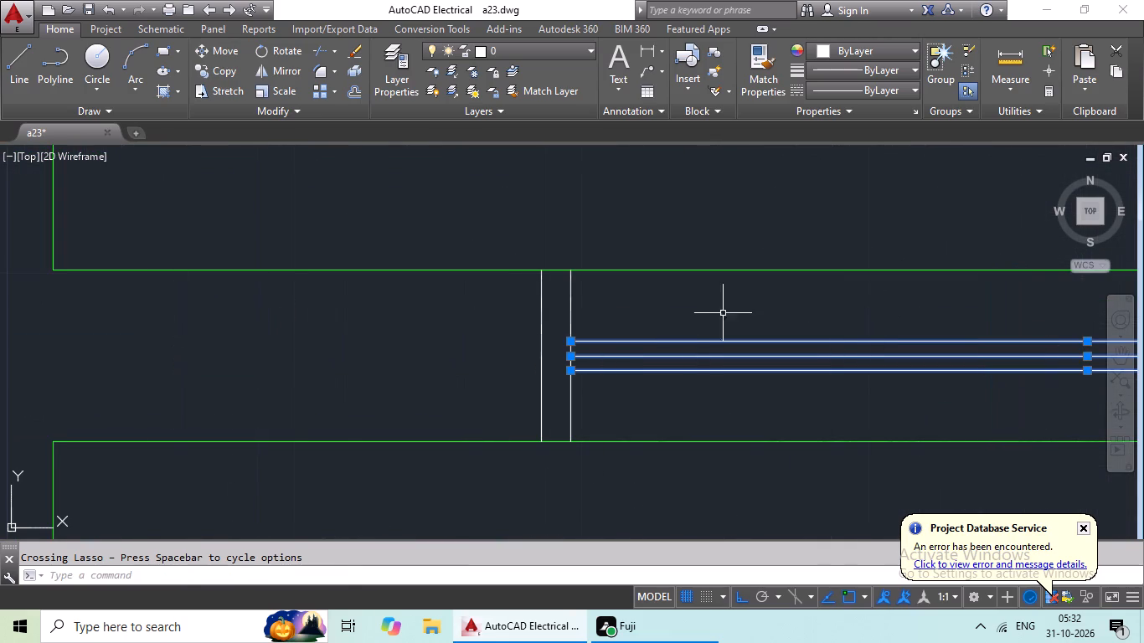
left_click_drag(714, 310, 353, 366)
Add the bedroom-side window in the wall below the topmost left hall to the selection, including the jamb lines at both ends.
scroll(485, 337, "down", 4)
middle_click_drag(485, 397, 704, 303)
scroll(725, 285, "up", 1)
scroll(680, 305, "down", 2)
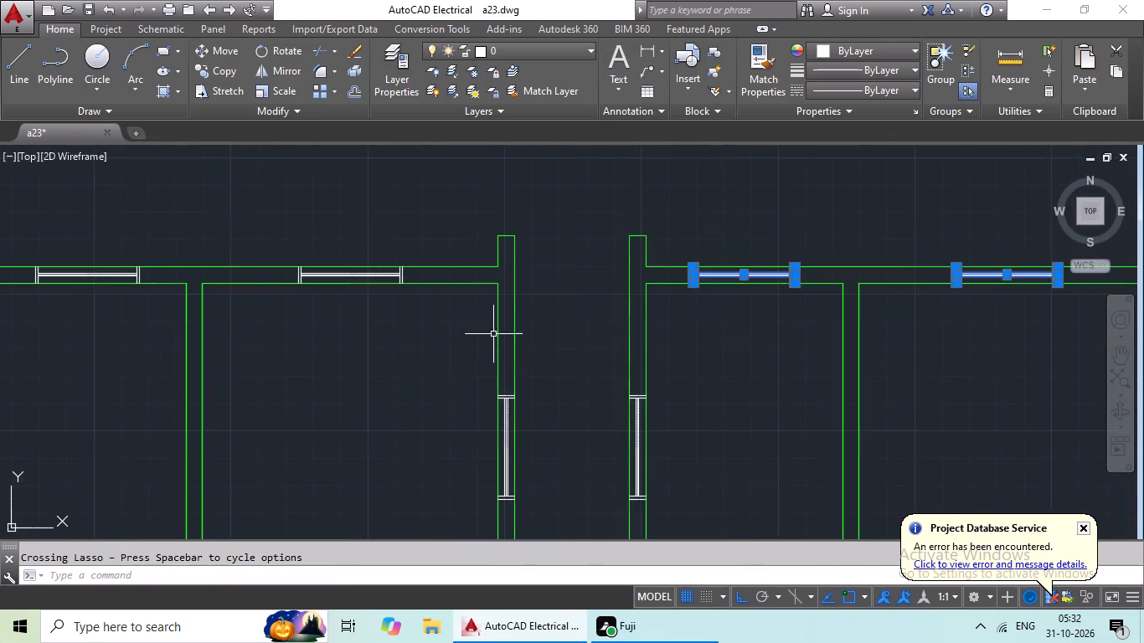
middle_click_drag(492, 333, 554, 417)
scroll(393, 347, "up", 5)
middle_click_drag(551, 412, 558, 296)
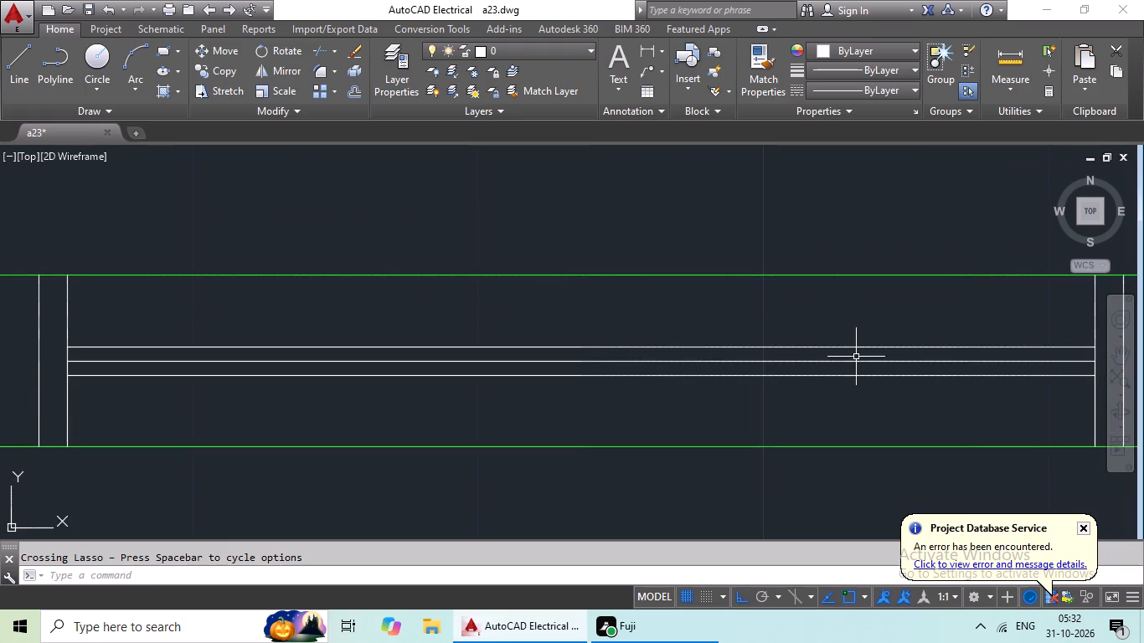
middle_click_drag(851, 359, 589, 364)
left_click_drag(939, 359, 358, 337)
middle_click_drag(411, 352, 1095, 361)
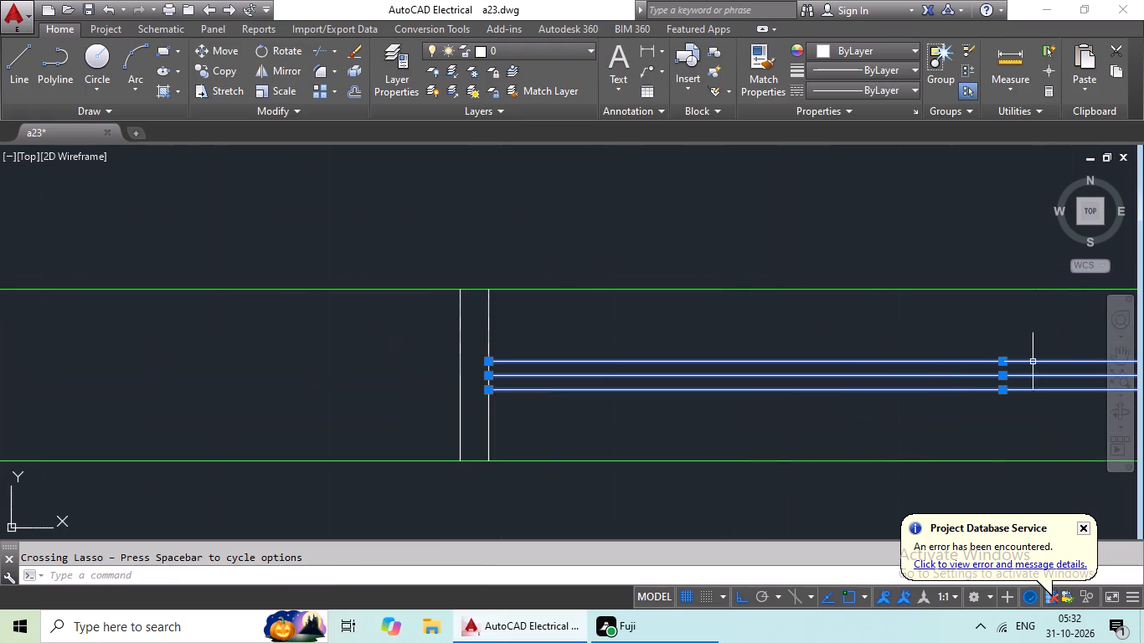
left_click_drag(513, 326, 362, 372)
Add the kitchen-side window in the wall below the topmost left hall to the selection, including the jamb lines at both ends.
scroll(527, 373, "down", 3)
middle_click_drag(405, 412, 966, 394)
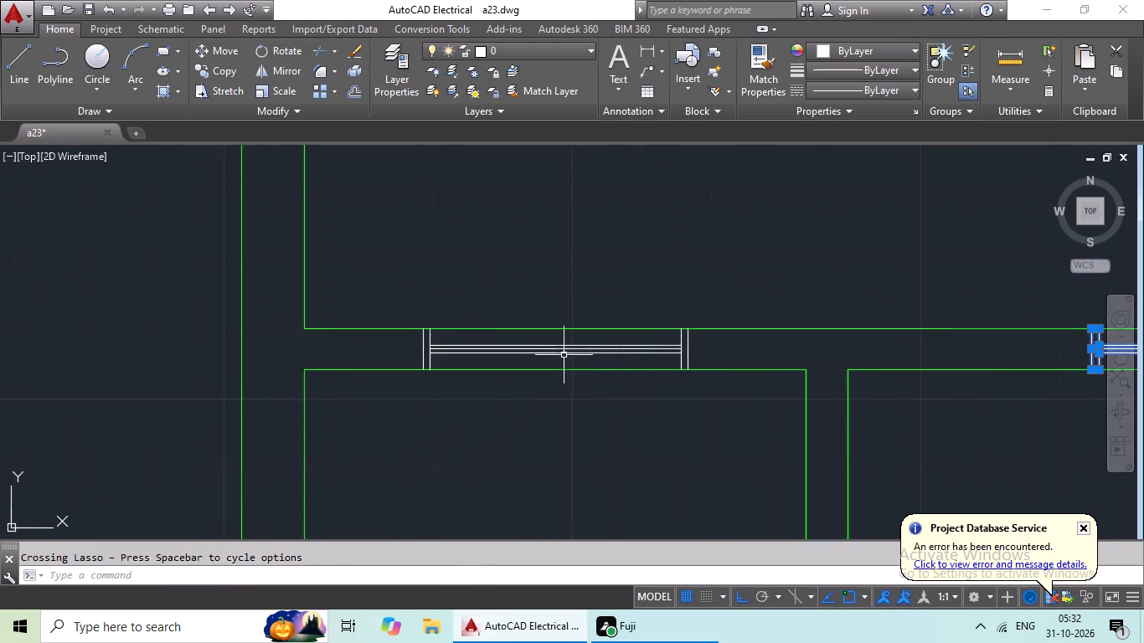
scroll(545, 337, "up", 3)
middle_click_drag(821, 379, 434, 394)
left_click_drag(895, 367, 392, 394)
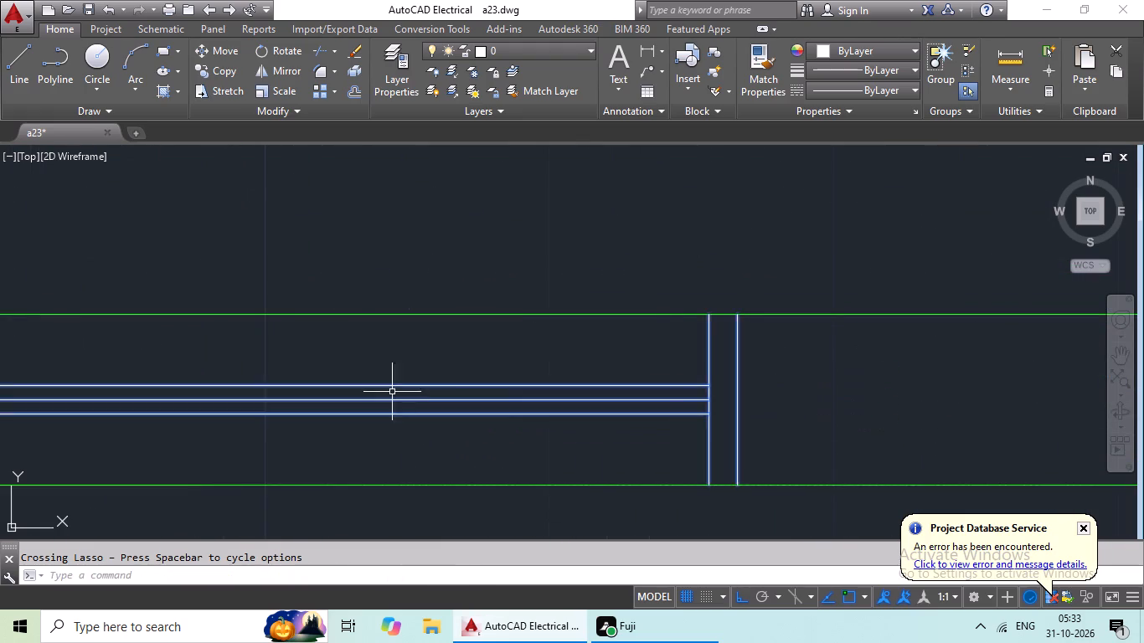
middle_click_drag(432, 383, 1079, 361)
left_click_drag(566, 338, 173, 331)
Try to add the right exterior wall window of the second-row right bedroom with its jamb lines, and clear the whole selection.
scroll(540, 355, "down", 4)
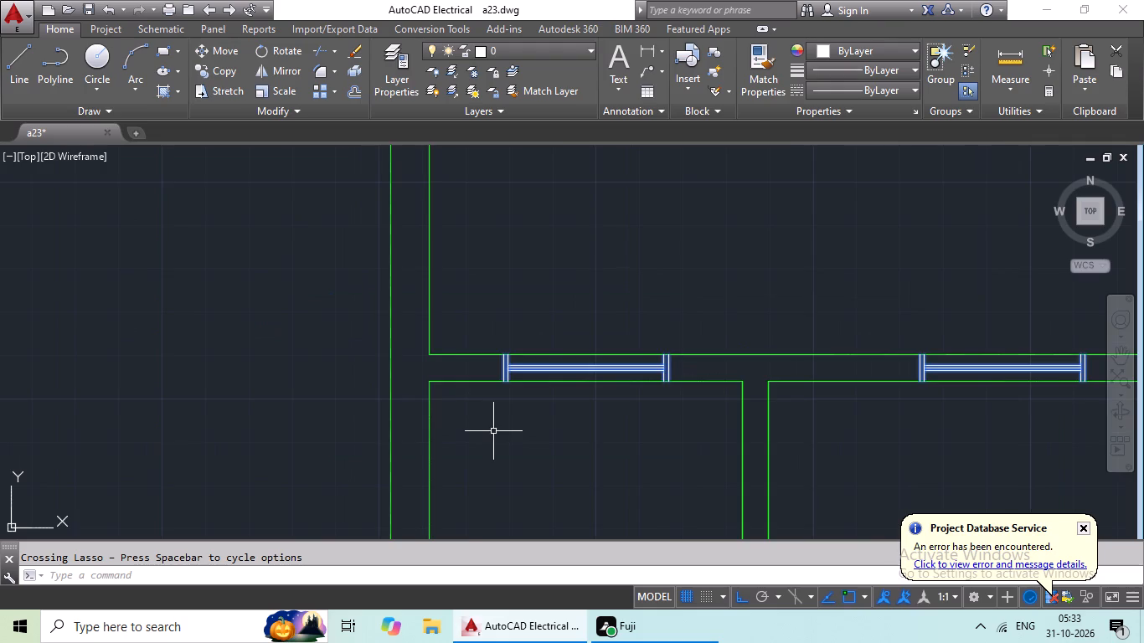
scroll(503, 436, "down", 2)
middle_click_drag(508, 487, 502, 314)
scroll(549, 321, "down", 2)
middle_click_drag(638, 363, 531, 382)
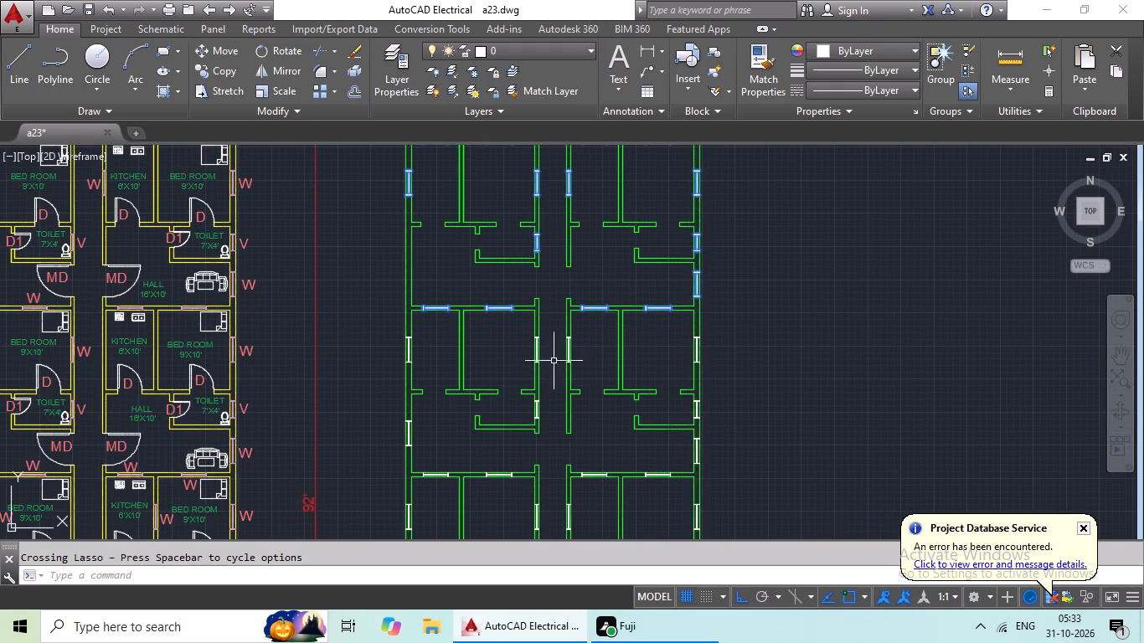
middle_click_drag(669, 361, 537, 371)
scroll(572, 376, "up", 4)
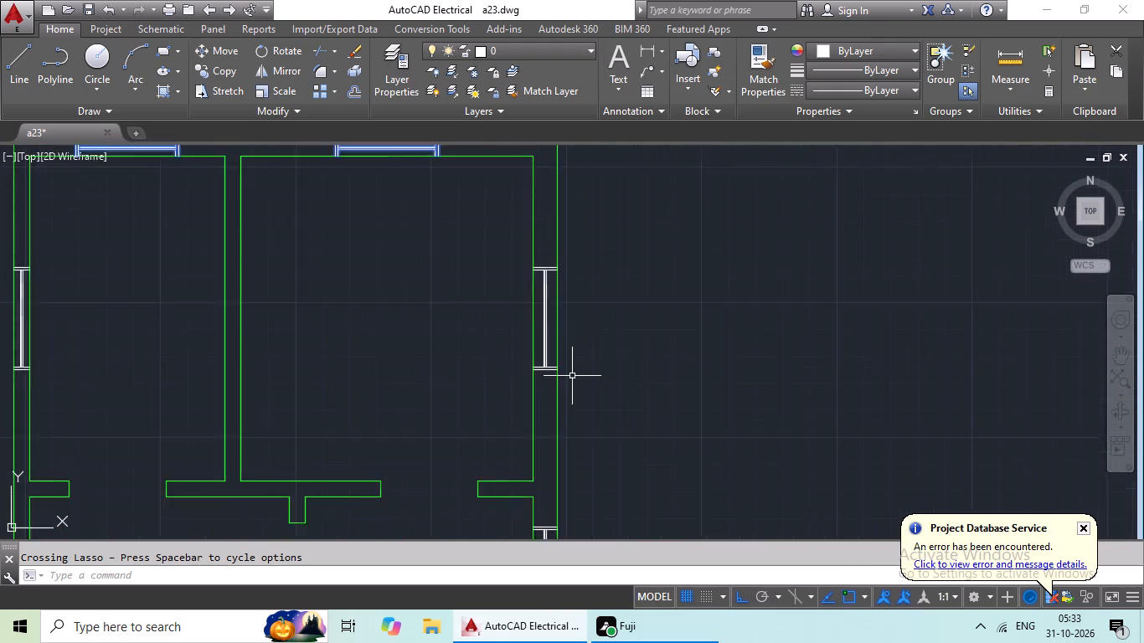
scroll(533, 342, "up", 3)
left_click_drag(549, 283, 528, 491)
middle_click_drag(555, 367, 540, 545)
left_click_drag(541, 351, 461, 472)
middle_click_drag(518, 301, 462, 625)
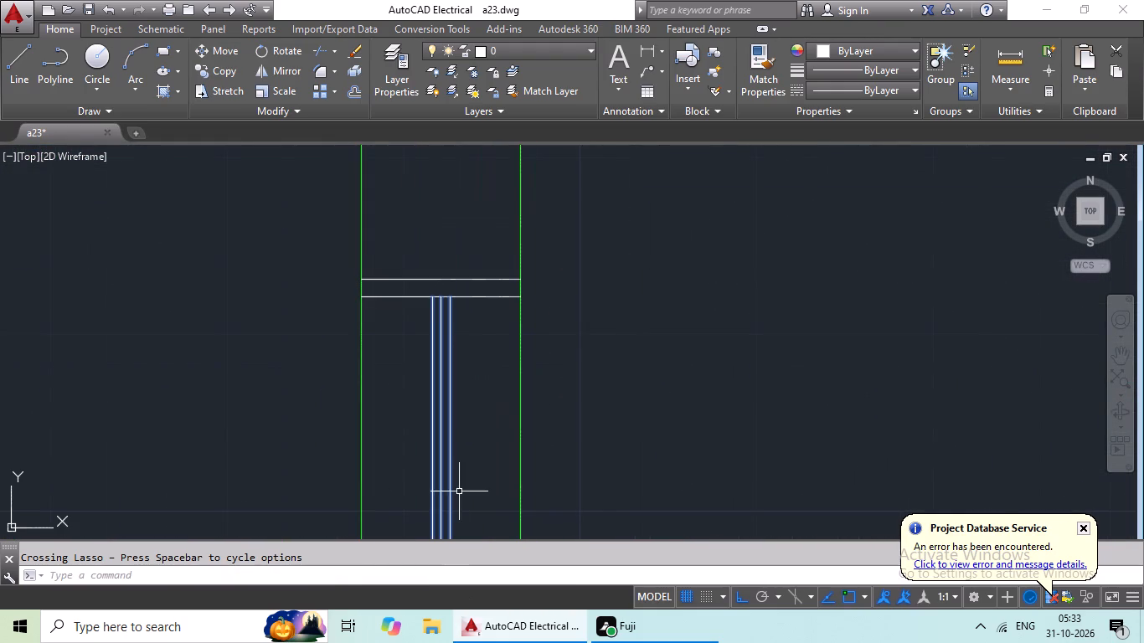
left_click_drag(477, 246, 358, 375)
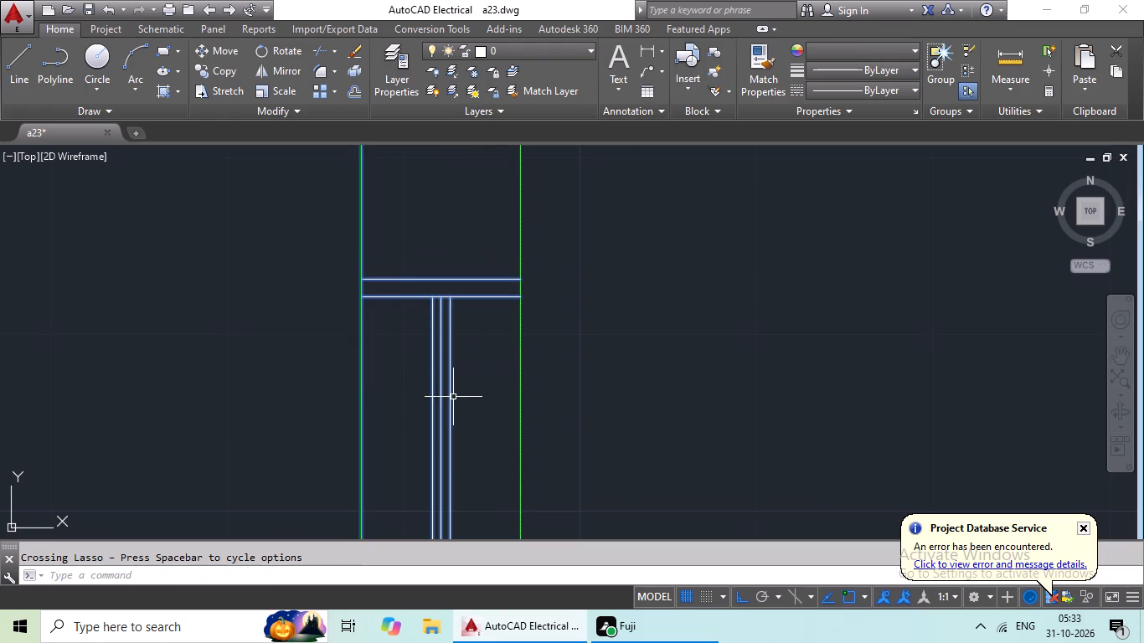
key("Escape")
Restart the window selection with the topmost right bedroom's window in the top exterior wall, including the jamb lines at both ends.
scroll(515, 361, "down", 8)
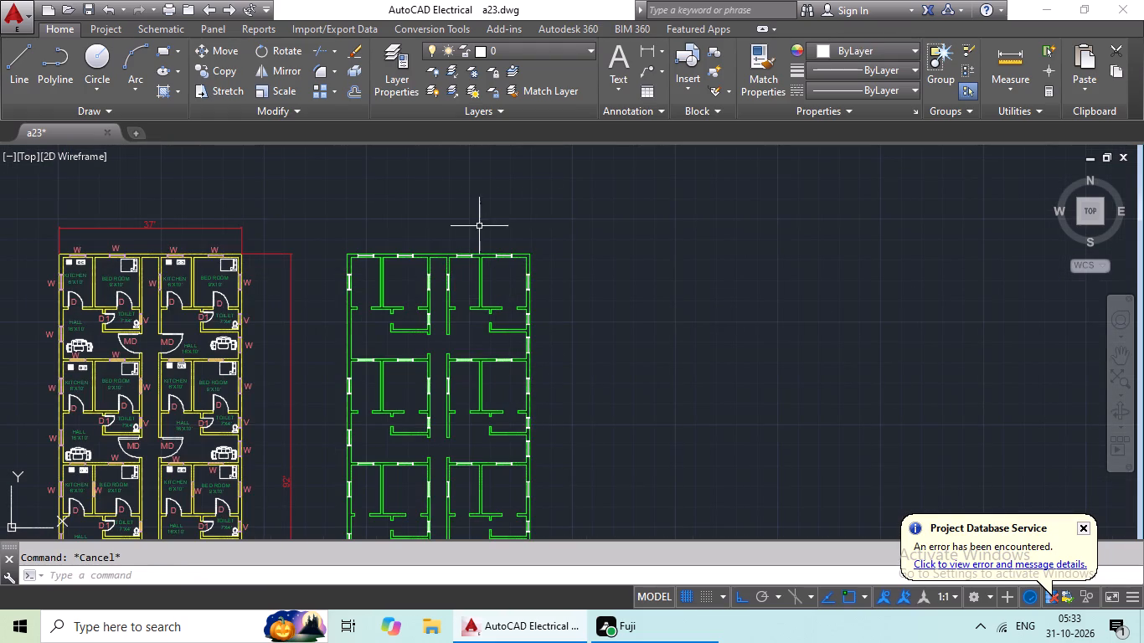
scroll(518, 253, "up", 7)
left_click_drag(459, 311, 168, 286)
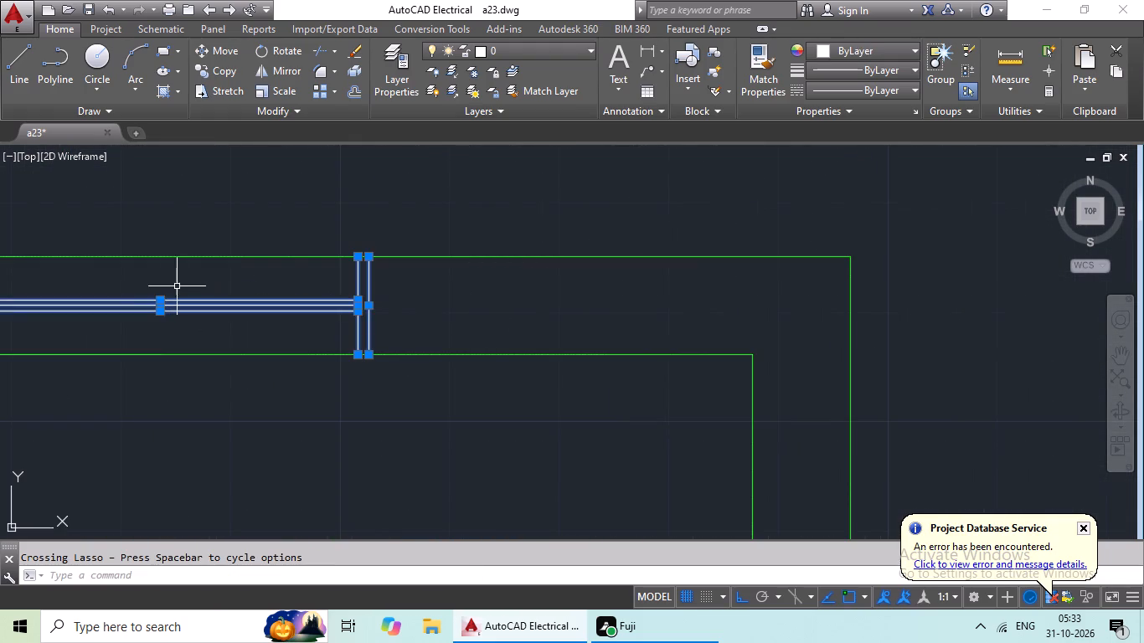
middle_click_drag(178, 285, 703, 325)
scroll(481, 329, "up", 1)
left_click_drag(554, 282, 429, 322)
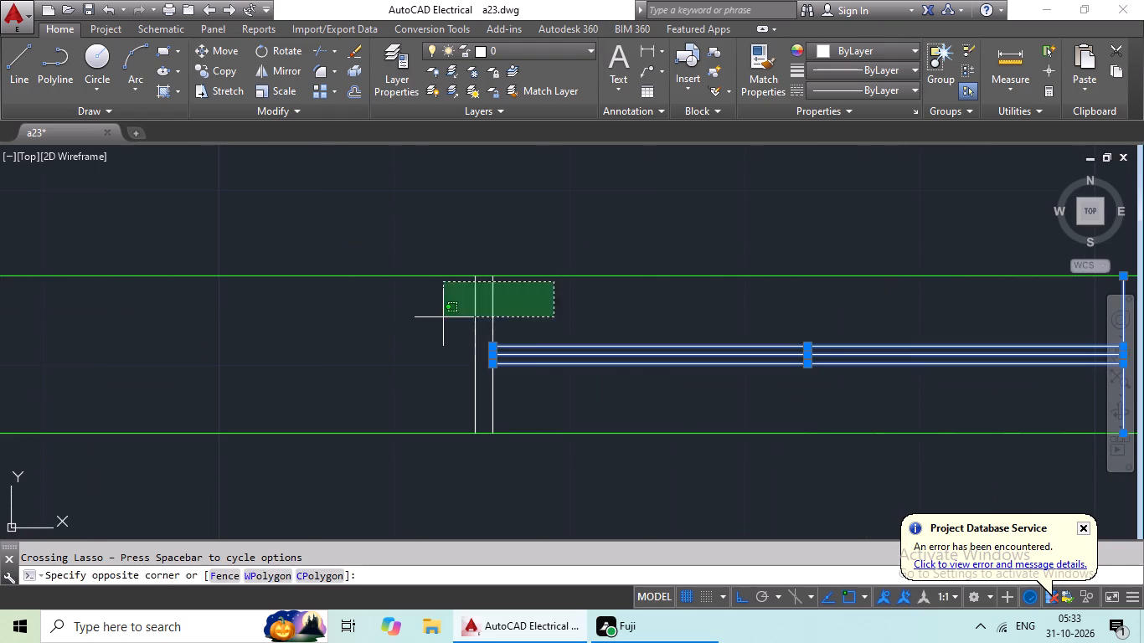
left_click_drag(429, 322, 409, 333)
Add the topmost right kitchen's window in the top exterior wall to the selection, including the jamb lines at both ends.
scroll(513, 327, "down", 4)
scroll(382, 327, "up", 4)
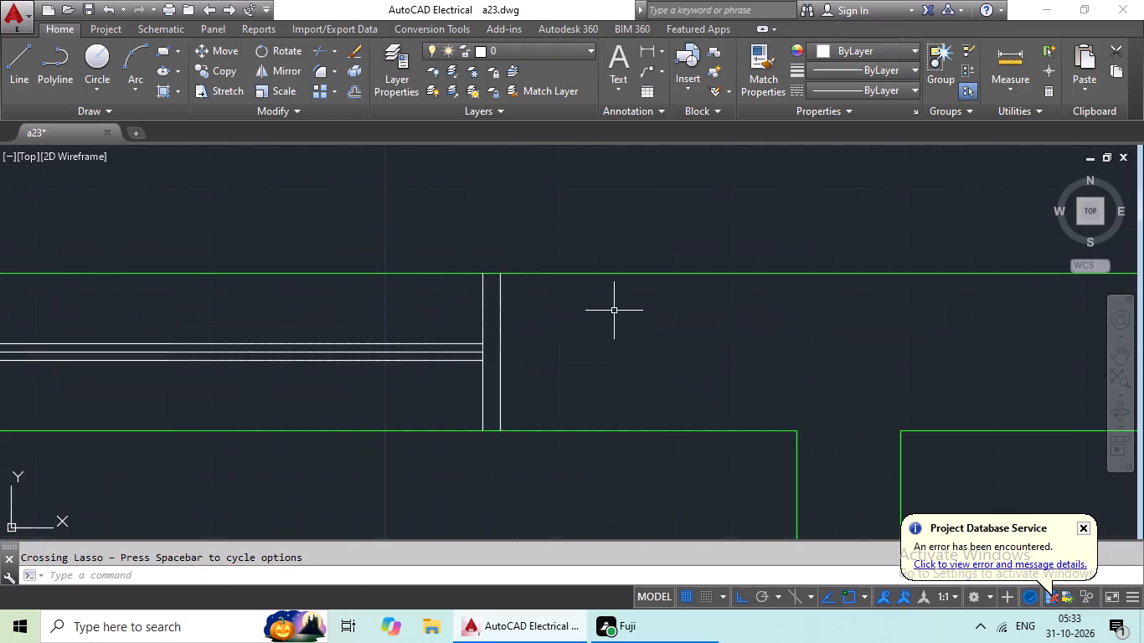
left_click_drag(626, 313, 264, 316)
middle_click_drag(283, 320, 868, 301)
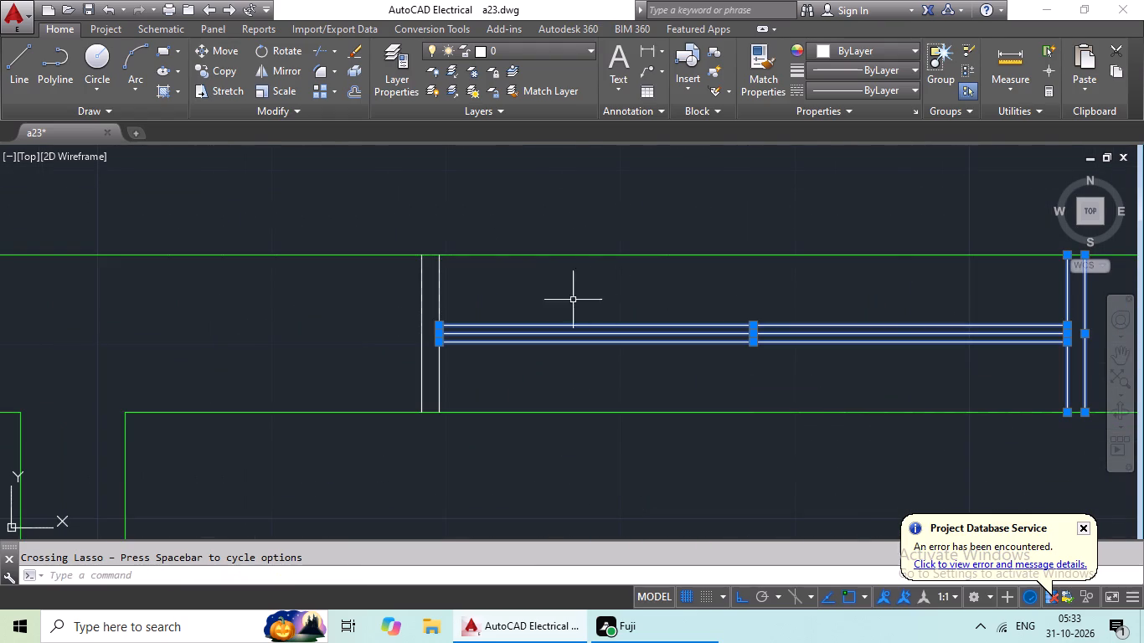
scroll(486, 309, "up", 2)
left_click_drag(531, 255, 212, 324)
Add the topmost left bedroom's window in the top exterior wall to the selection, including the jamb lines at both ends.
scroll(466, 337, "down", 4)
middle_click_drag(320, 350, 324, 350)
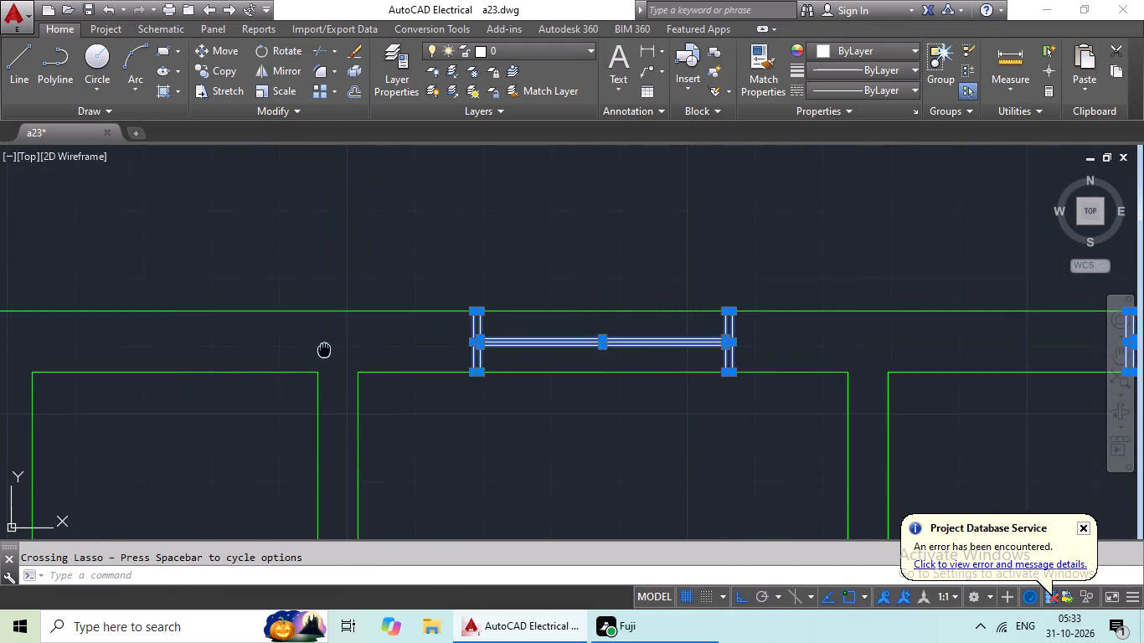
middle_click_drag(324, 350, 925, 222)
middle_click_drag(464, 301, 533, 484)
scroll(427, 397, "up", 4)
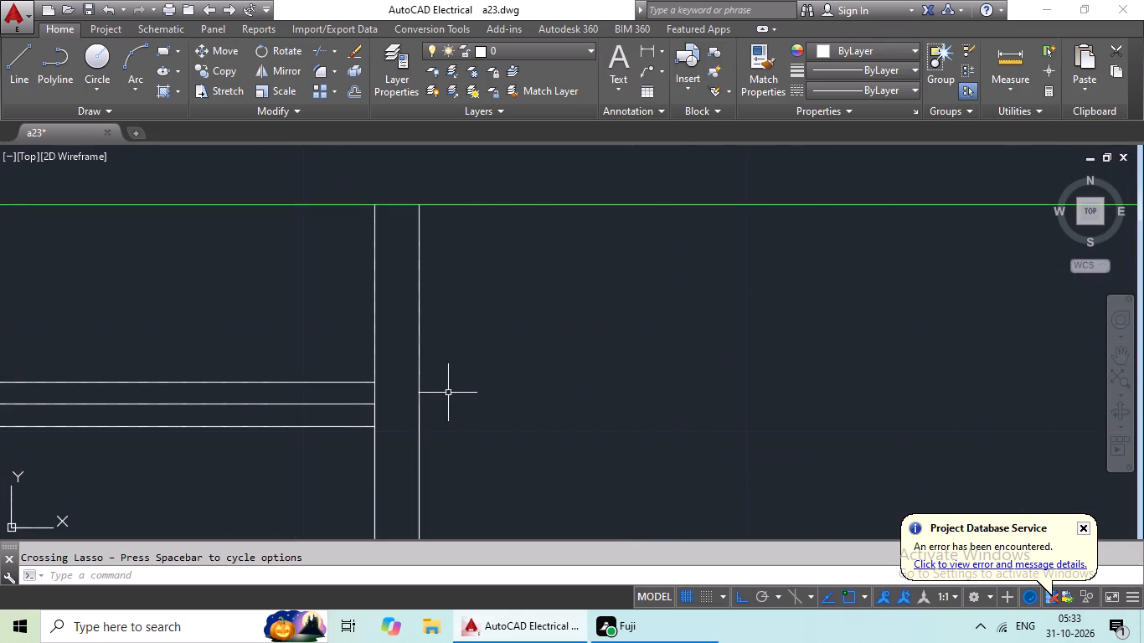
left_click_drag(520, 383, 181, 356)
middle_click_drag(208, 352, 972, 371)
scroll(403, 372, "down", 3)
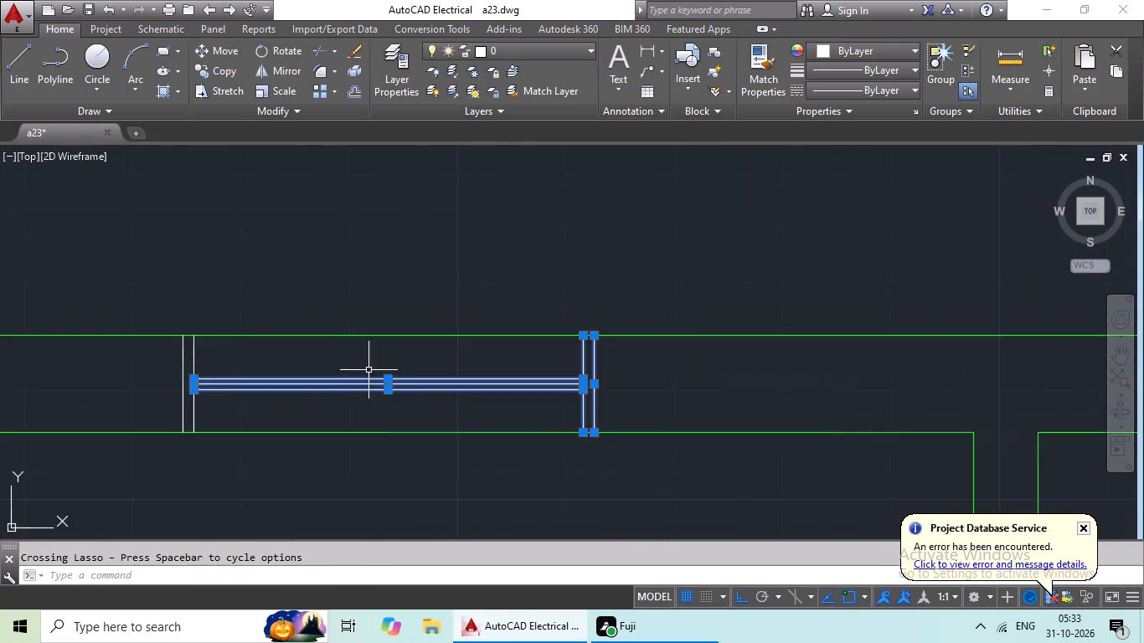
scroll(209, 360, "up", 3)
left_click_drag(254, 342, 22, 384)
Add the topmost left kitchen's window in the top exterior wall to the selection, including the jamb lines at both ends.
scroll(419, 384, "down", 3)
middle_click_drag(469, 433, 913, 286)
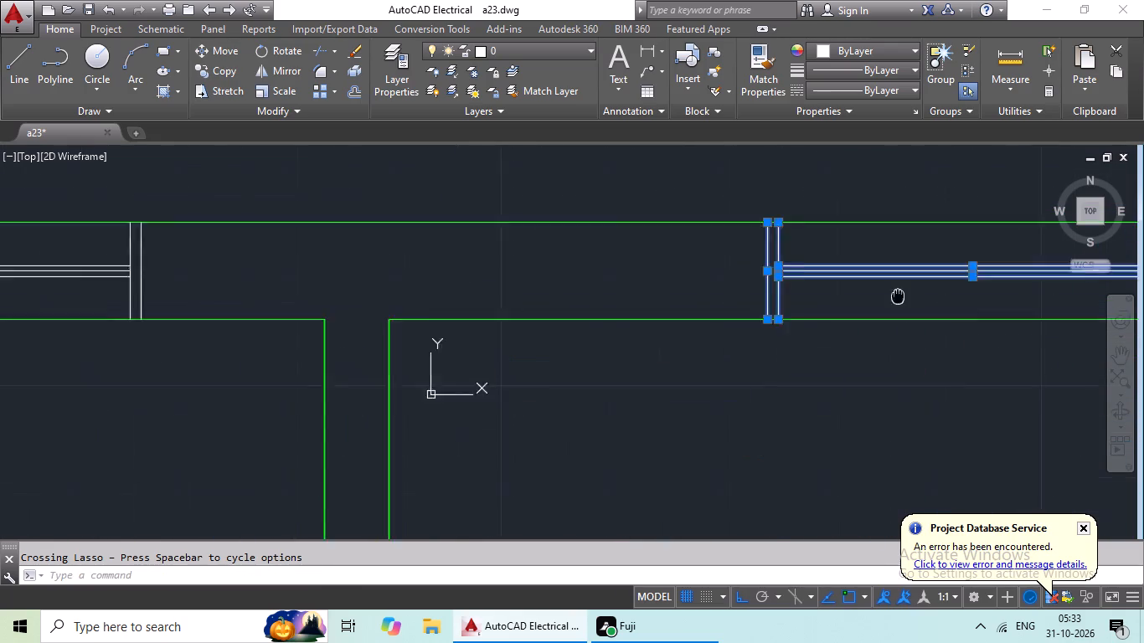
middle_click_drag(913, 286, 919, 283)
scroll(544, 388, "down", 1)
middle_click_drag(373, 392, 712, 424)
scroll(665, 332, "up", 3)
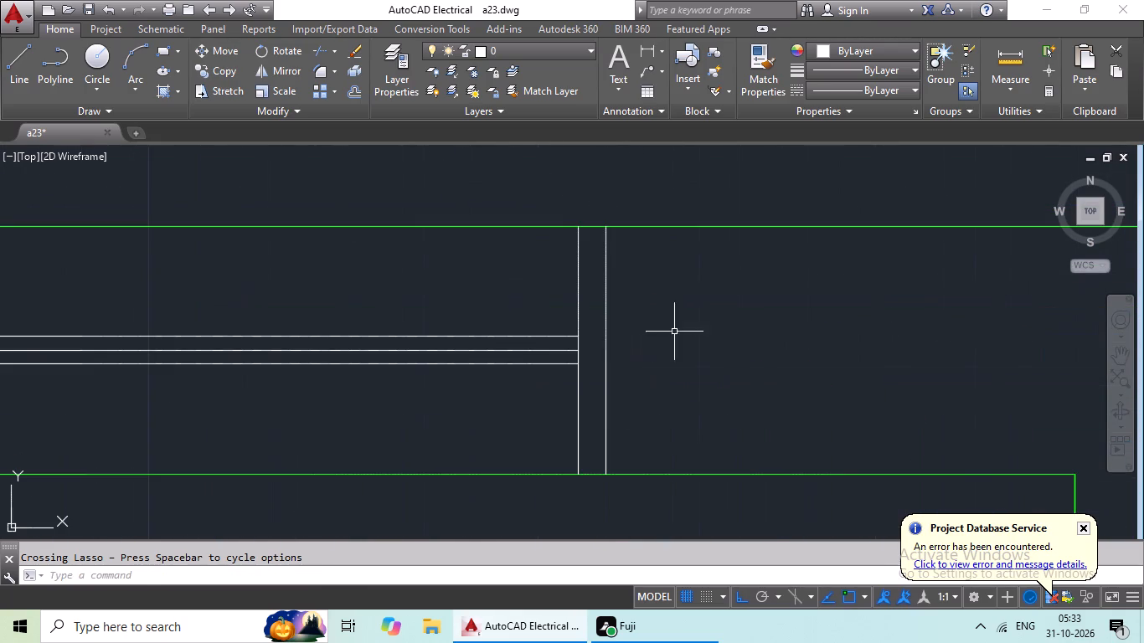
left_click_drag(742, 317, 328, 347)
middle_click_drag(396, 317, 1048, 335)
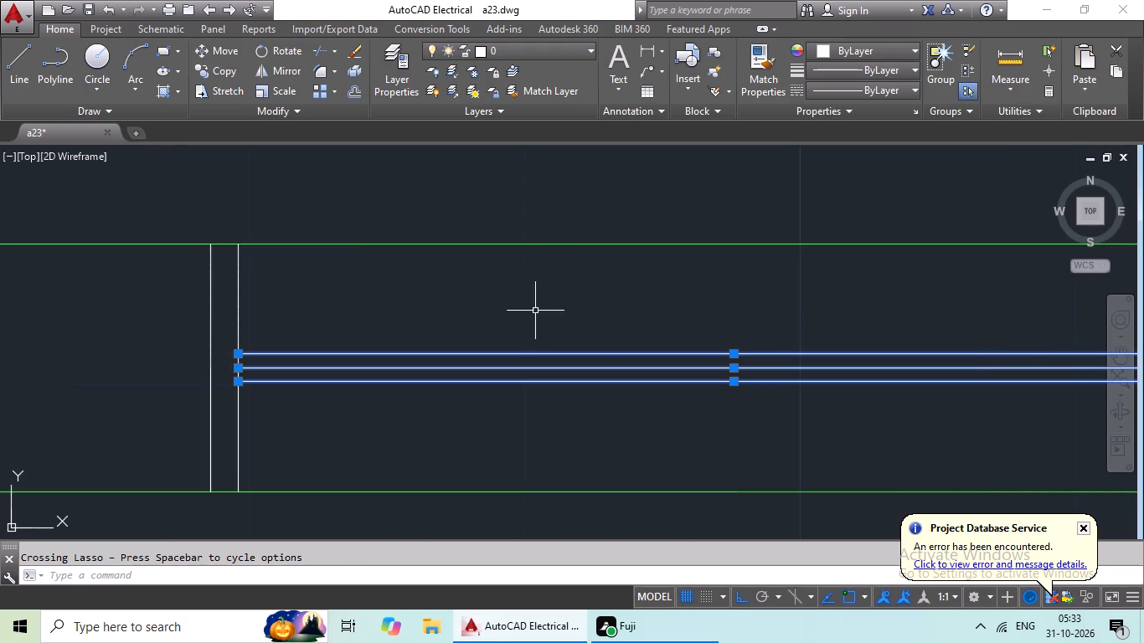
left_click_drag(441, 279, 70, 354)
scroll(383, 329, "down", 4)
Add the topmost left kitchen's window in the left exterior wall to the selection, including the jamb lines at both ends.
middle_click_drag(456, 467, 510, 211)
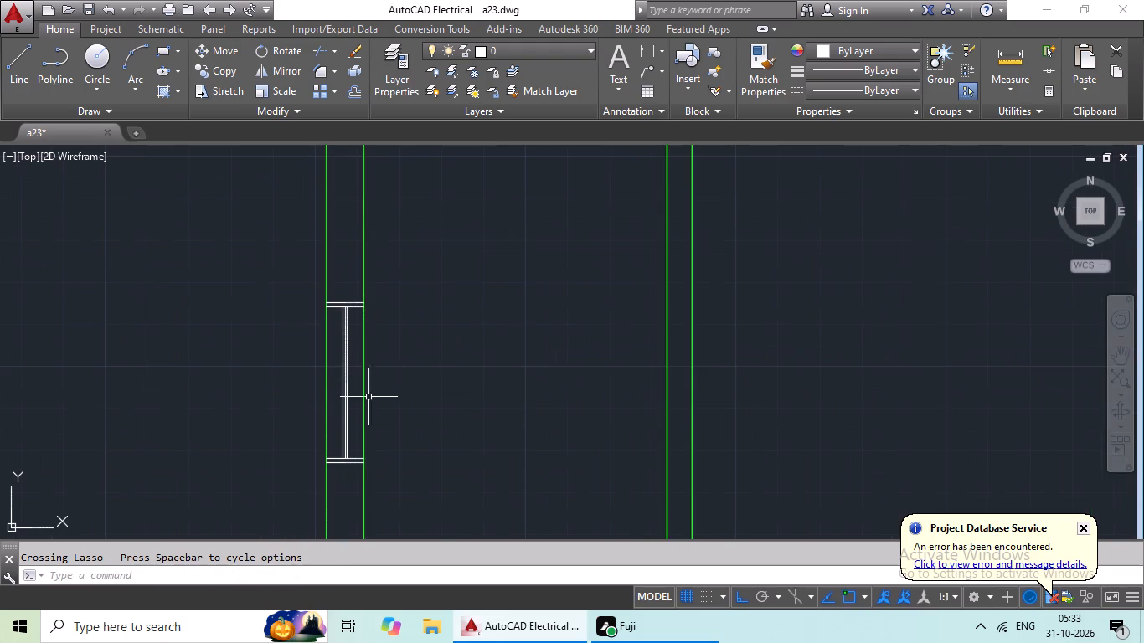
scroll(365, 397, "up", 3)
left_click_drag(312, 280, 242, 364)
middle_click_drag(332, 424, 384, 237)
left_click_drag(358, 391, 304, 529)
middle_click_drag(378, 288, 345, 478)
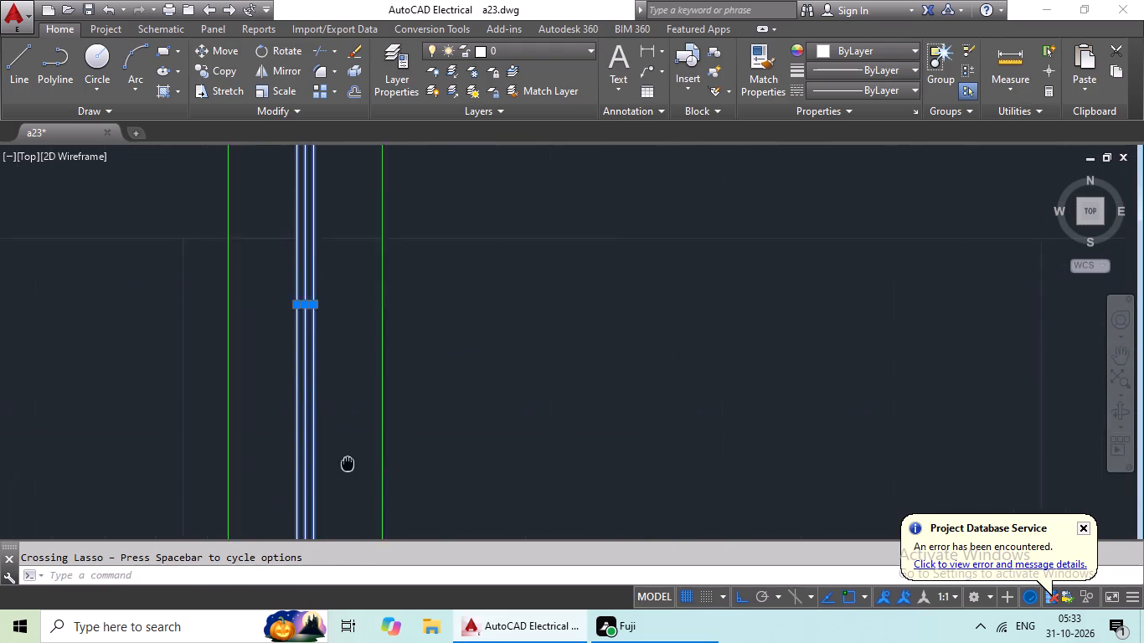
middle_click_drag(345, 478, 338, 565)
scroll(313, 350, "down", 1)
middle_click_drag(303, 327, 290, 487)
scroll(302, 372, "up", 3)
left_click_drag(336, 261, 327, 303)
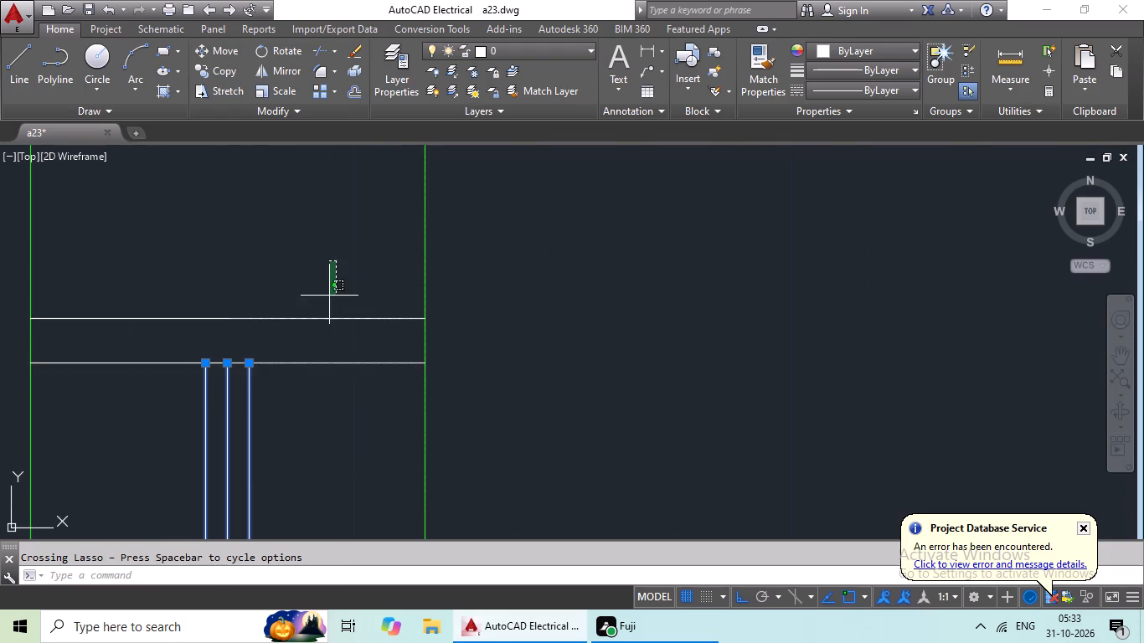
left_click_drag(327, 303, 267, 419)
left_click(312, 406)
Add the window in the topmost left bedroom's right side wall to the selection, including the jamb lines at both ends.
scroll(636, 347, "down", 3)
scroll(808, 420, "down", 2)
middle_click_drag(887, 440, 425, 297)
scroll(642, 328, "down", 2)
middle_click_drag(745, 351, 573, 389)
scroll(634, 421, "up", 5)
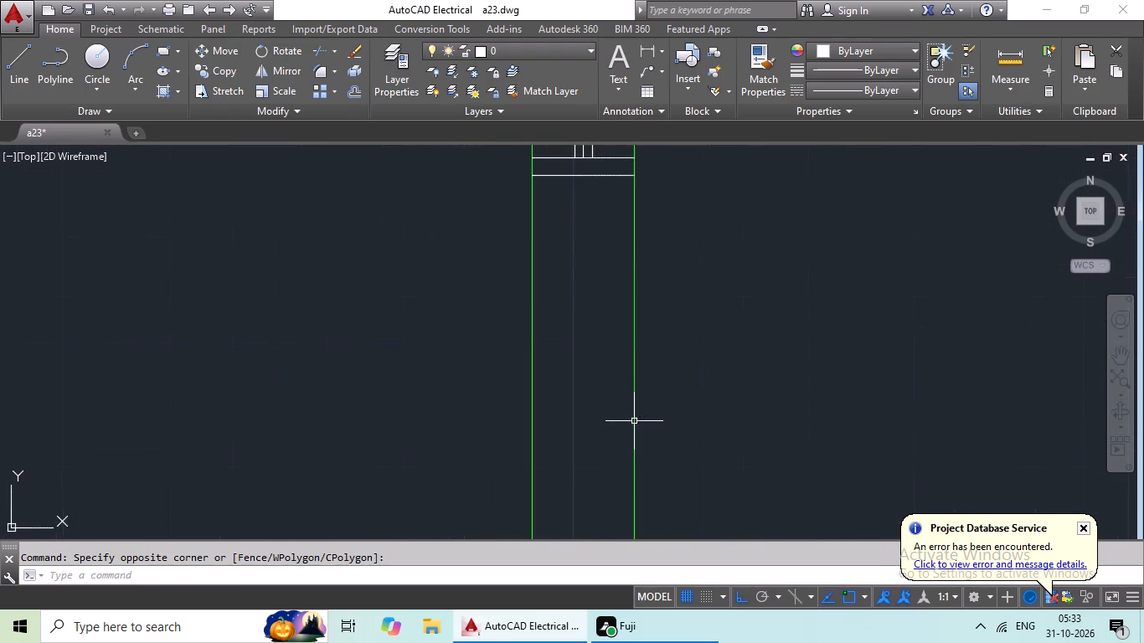
middle_click_drag(597, 256, 554, 503)
scroll(571, 343, "up", 2)
left_click(521, 278)
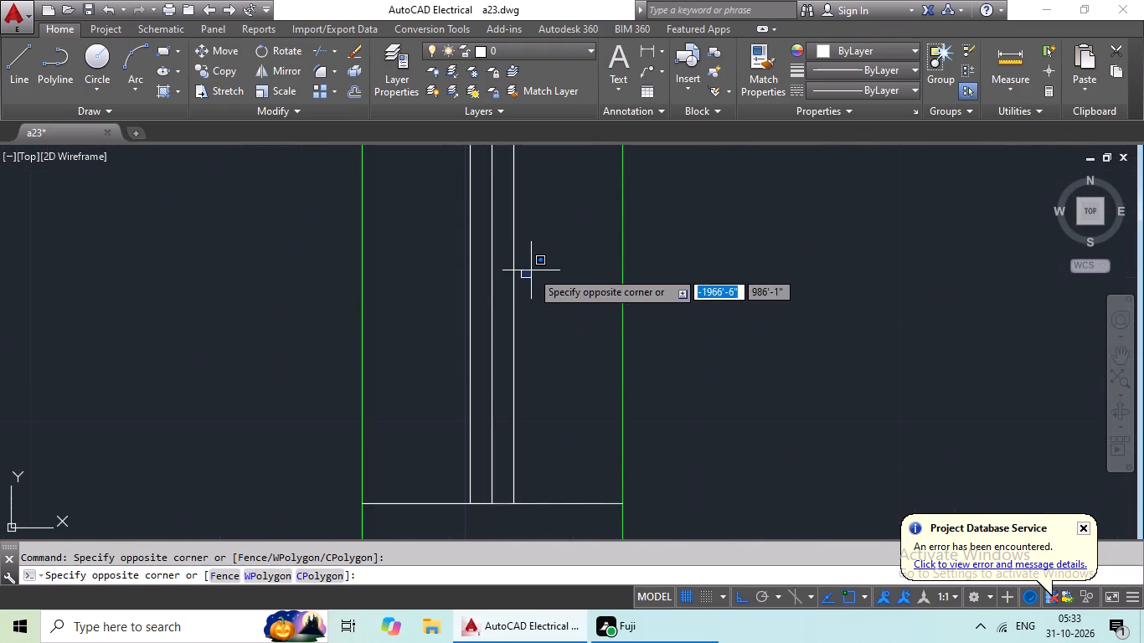
left_click_drag(541, 260, 451, 464)
left_click_drag(586, 308, 564, 578)
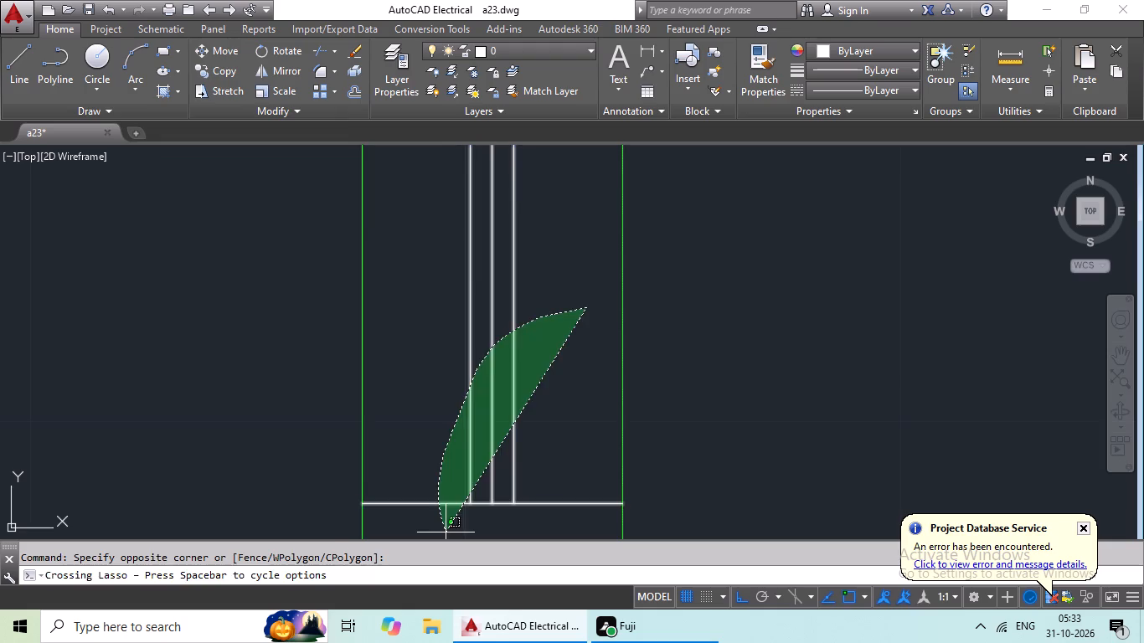
middle_click_drag(535, 389, 554, 332)
left_click_drag(564, 409, 505, 558)
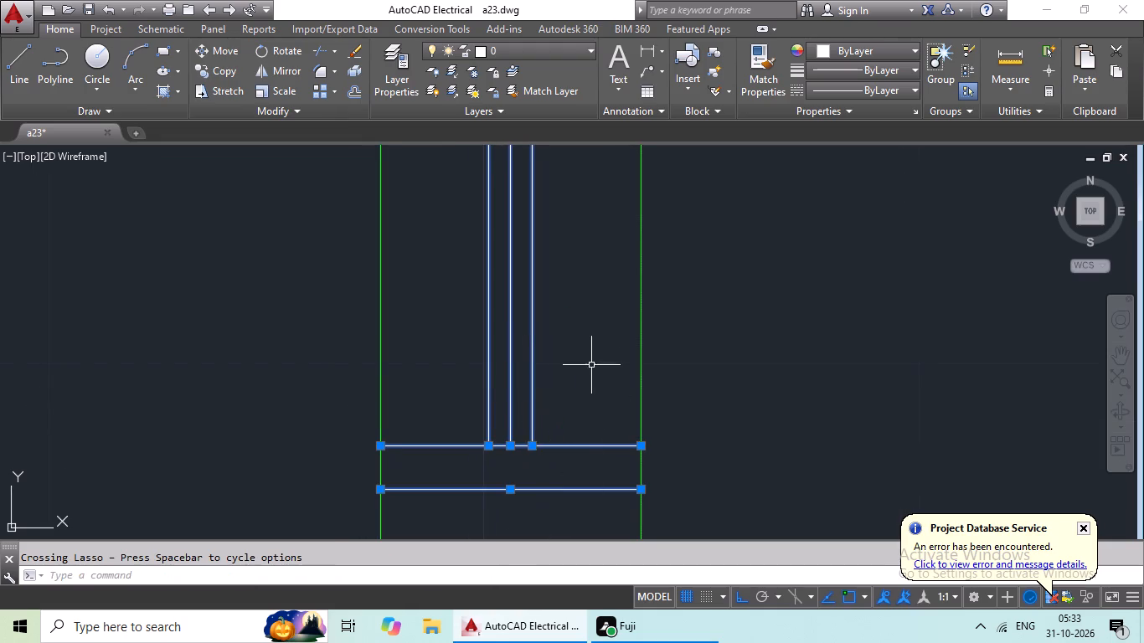
middle_click_drag(588, 343, 506, 587)
scroll(461, 445, "down", 2)
middle_click_drag(459, 372, 405, 614)
middle_click_drag(407, 344, 415, 421)
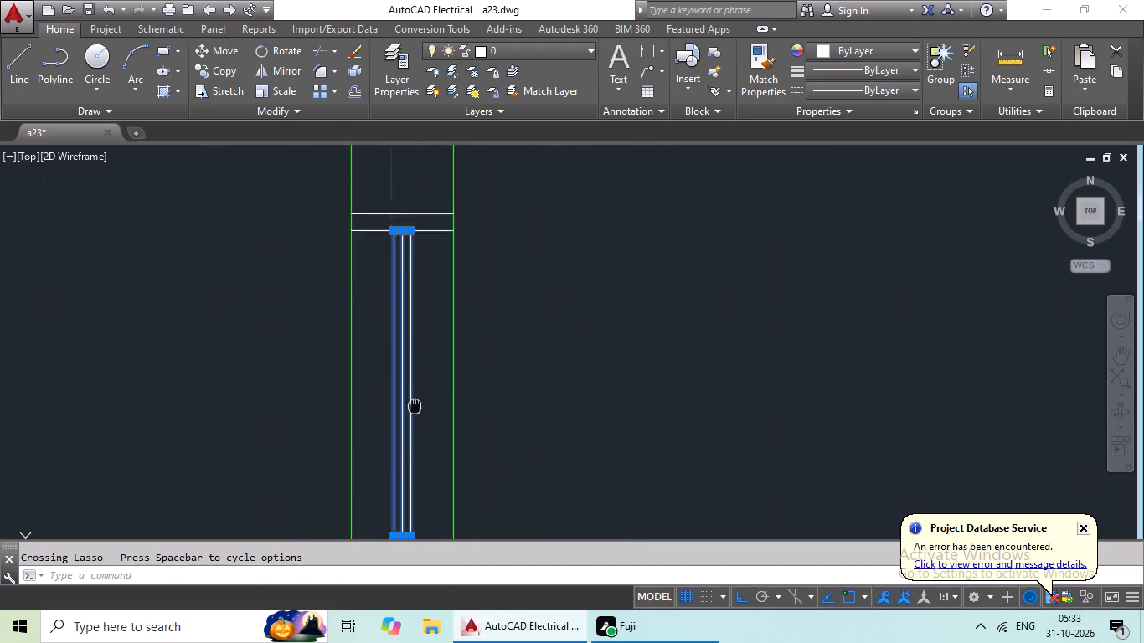
middle_click_drag(415, 421, 409, 543)
scroll(425, 358, "up", 3)
left_click_drag(419, 292, 380, 477)
Add the window in the topmost right kitchen's left side wall to the selection, including the jamb lines at both ends.
scroll(486, 445, "down", 2)
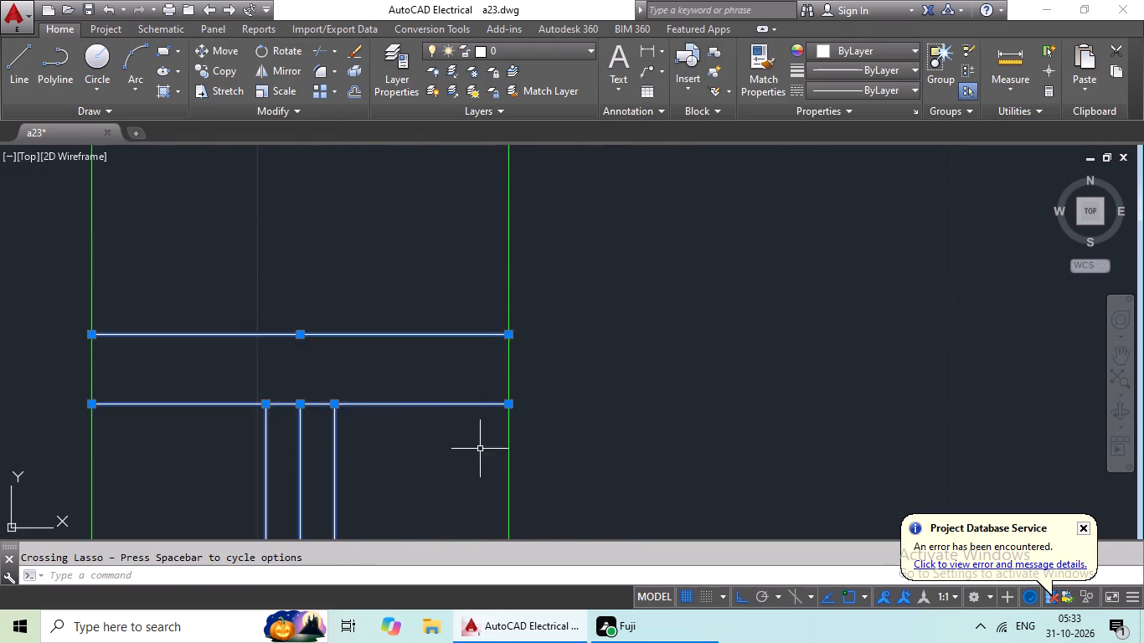
scroll(480, 449, "down", 2)
middle_click_drag(729, 462, 614, 349)
middle_click_drag(942, 522, 600, 356)
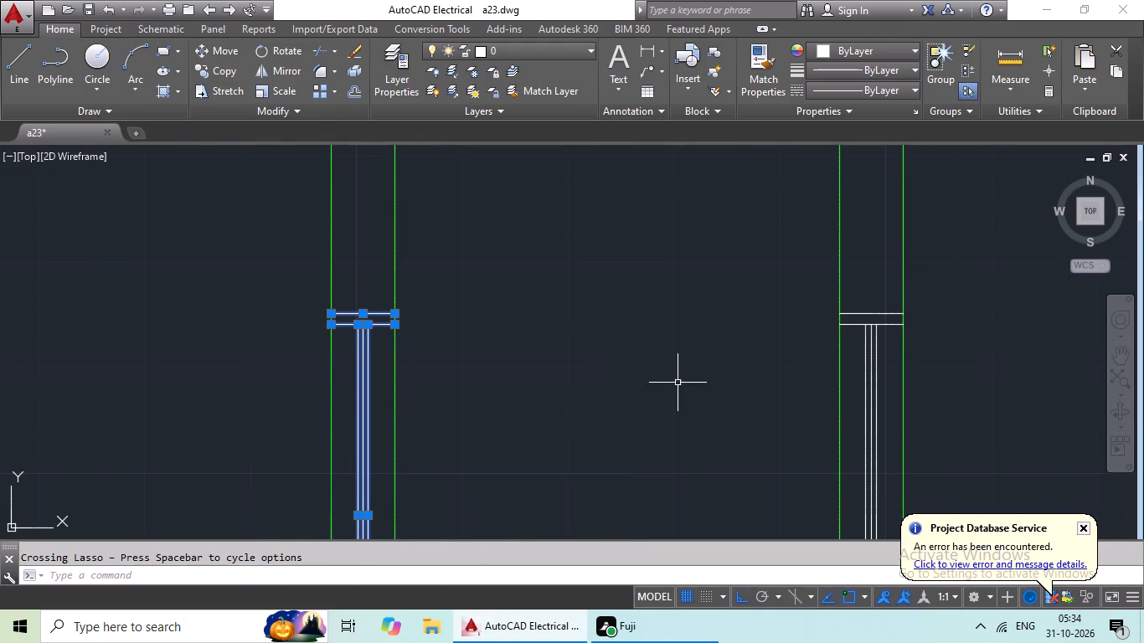
middle_click_drag(677, 382, 378, 222)
middle_click_drag(518, 394, 514, 238)
scroll(607, 417, "up", 3)
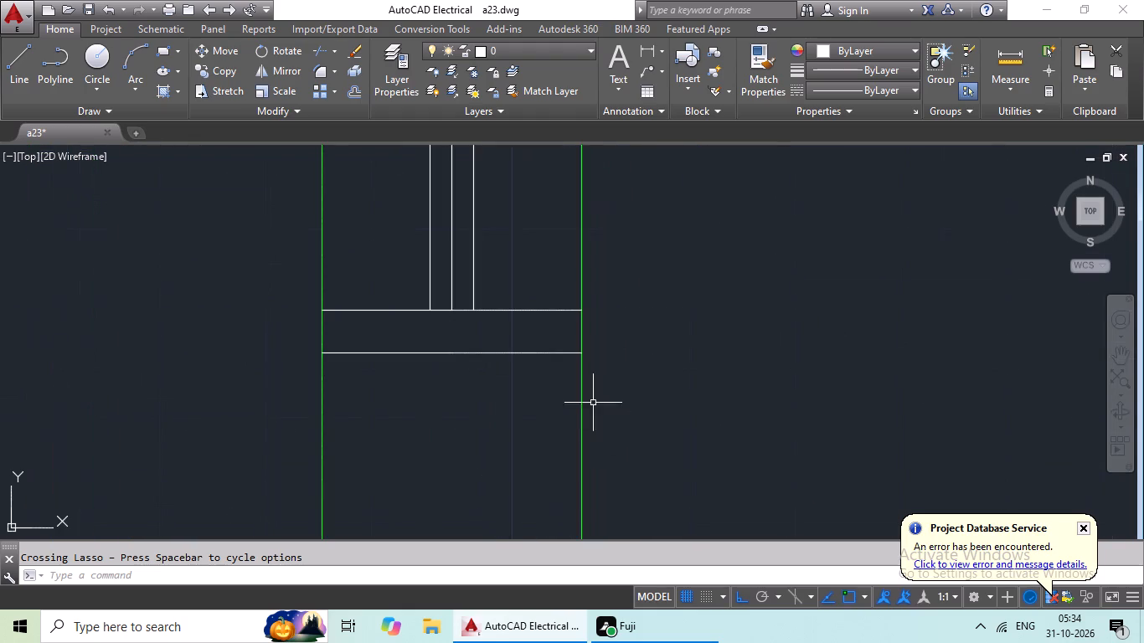
left_click_drag(527, 180, 425, 450)
scroll(423, 251, "down", 3)
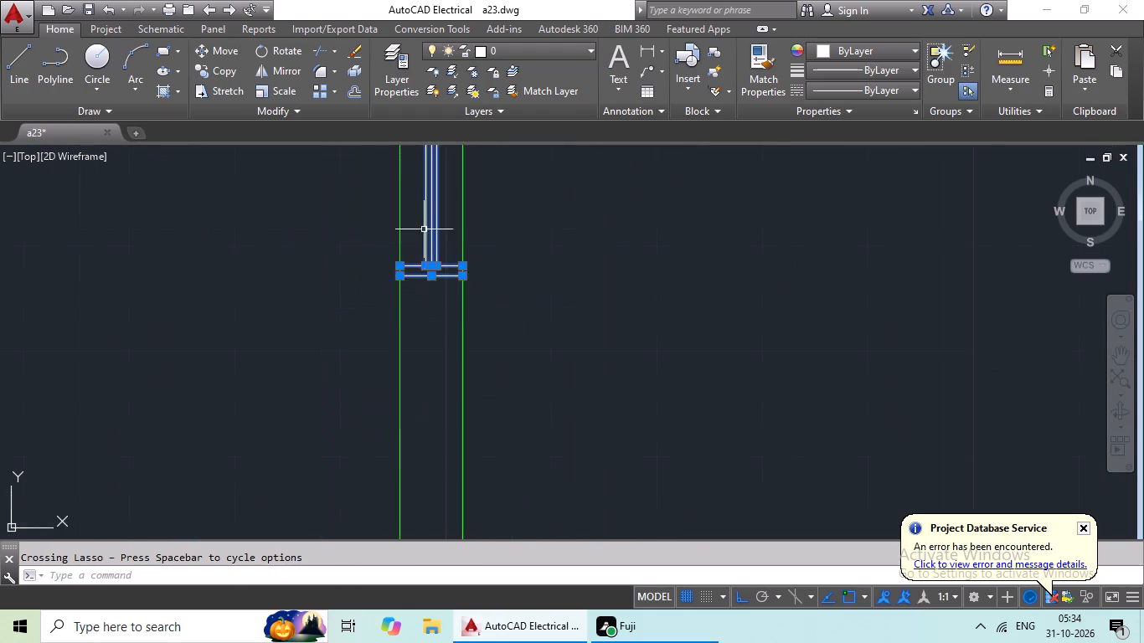
middle_click_drag(424, 229, 357, 640)
scroll(368, 288, "up", 3)
left_click_drag(472, 303, 390, 428)
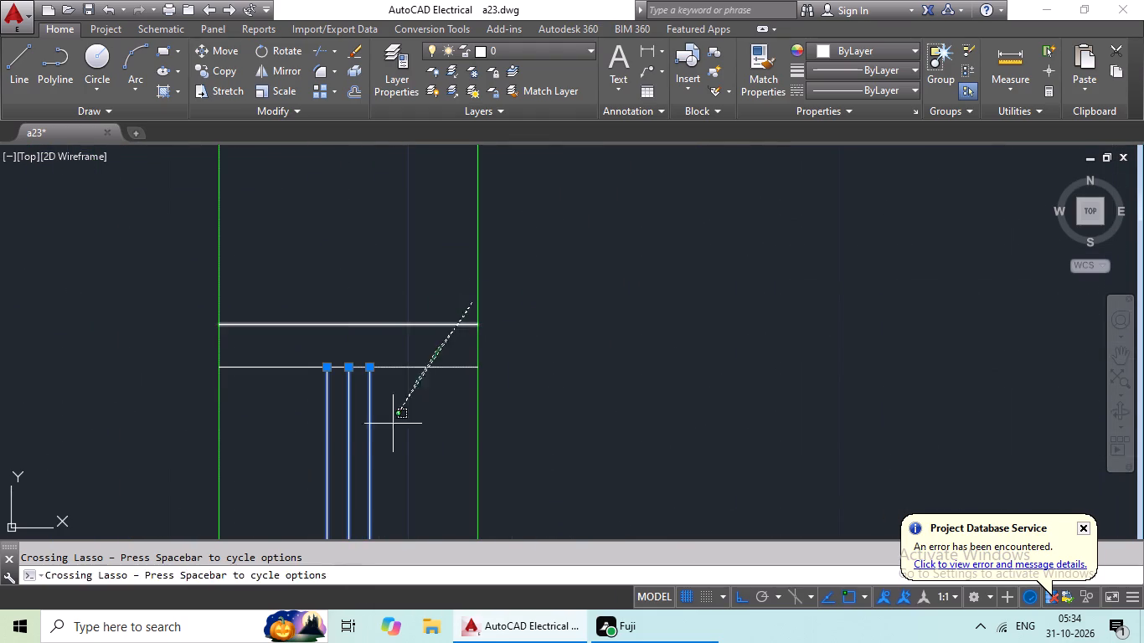
left_click_drag(390, 428, 384, 441)
Add the topmost right bedroom's window in the right exterior wall to the selection, including the jamb lines at both ends.
scroll(541, 338, "down", 6)
middle_click_drag(650, 410, 515, 295)
middle_click_drag(764, 379, 391, 366)
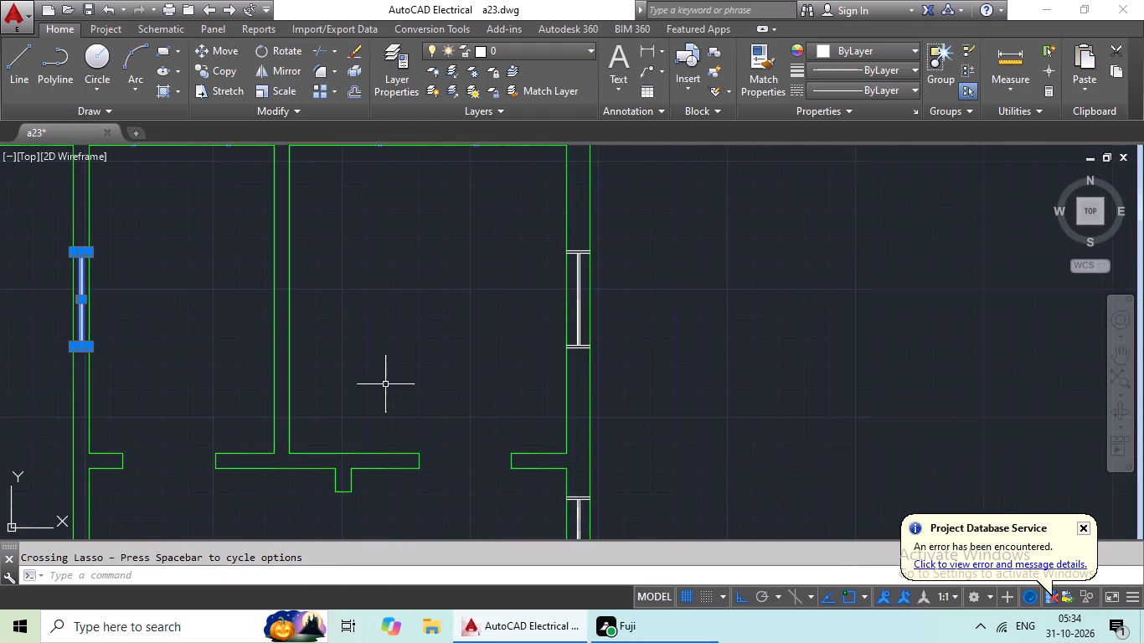
scroll(595, 327, "up", 4)
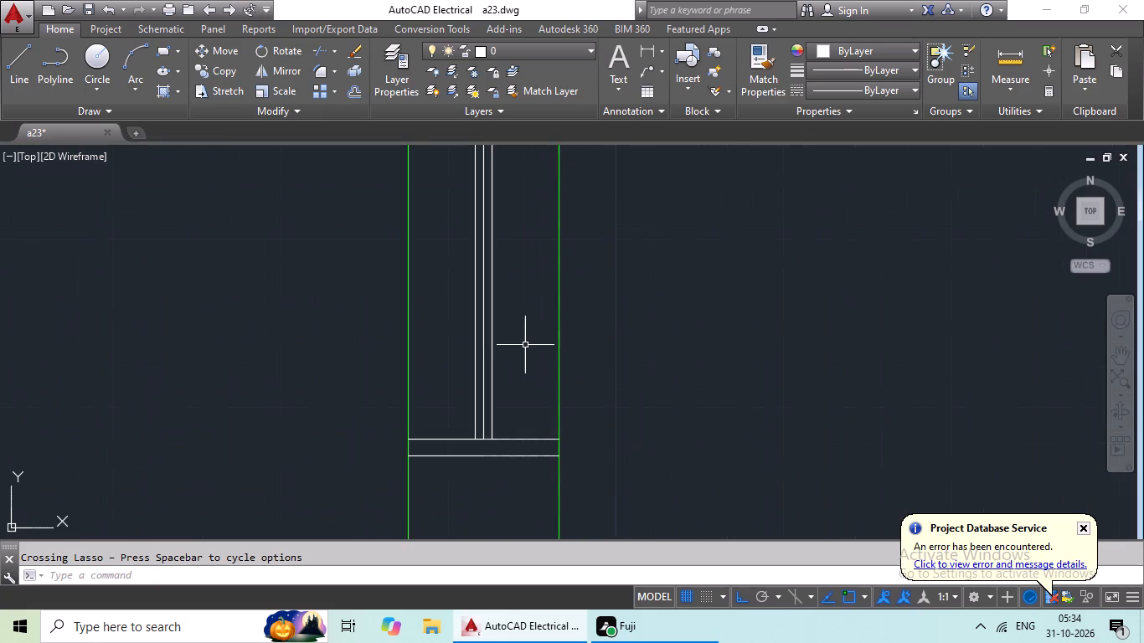
scroll(525, 345, "up", 2)
left_click_drag(523, 321, 345, 383)
scroll(446, 422, "down", 1)
middle_click_drag(448, 424, 475, 274)
left_click_drag(489, 305, 435, 479)
middle_click_drag(497, 297, 424, 589)
scroll(405, 361, "down", 2)
middle_click_drag(405, 349, 375, 538)
scroll(376, 275, "up", 3)
left_click_drag(397, 271, 350, 447)
Add the window of the small room below the topmost left bedroom to the selection, including the jamb lines at both ends.
scroll(472, 409, "down", 3)
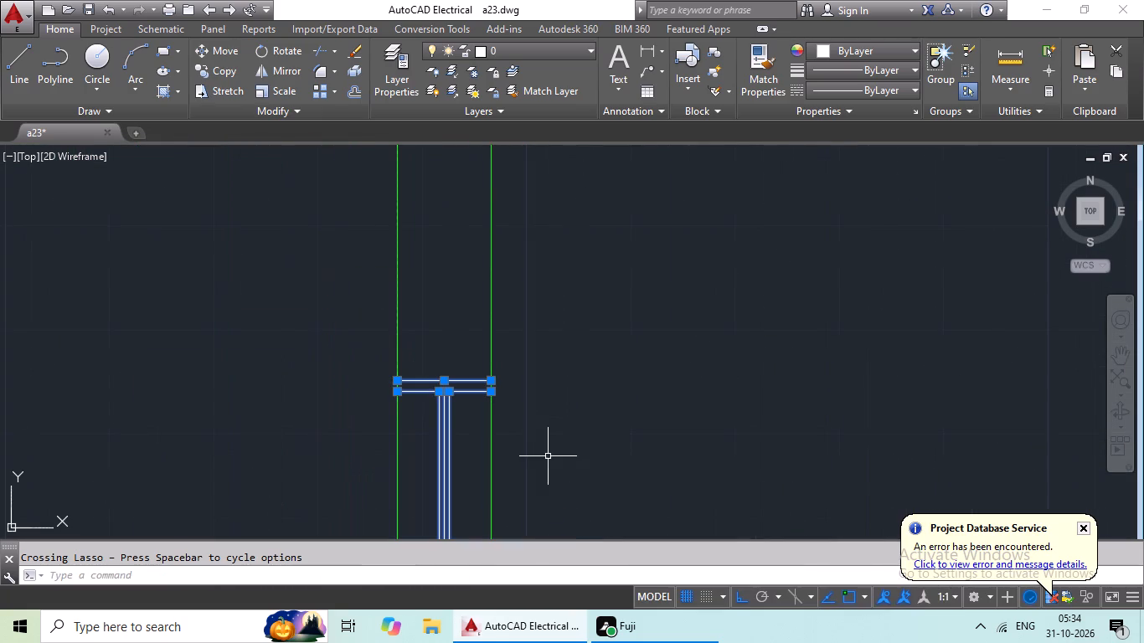
scroll(229, 333, "down", 3)
middle_click_drag(247, 337, 605, 200)
middle_click_drag(379, 269, 650, 179)
scroll(397, 270, "down", 1)
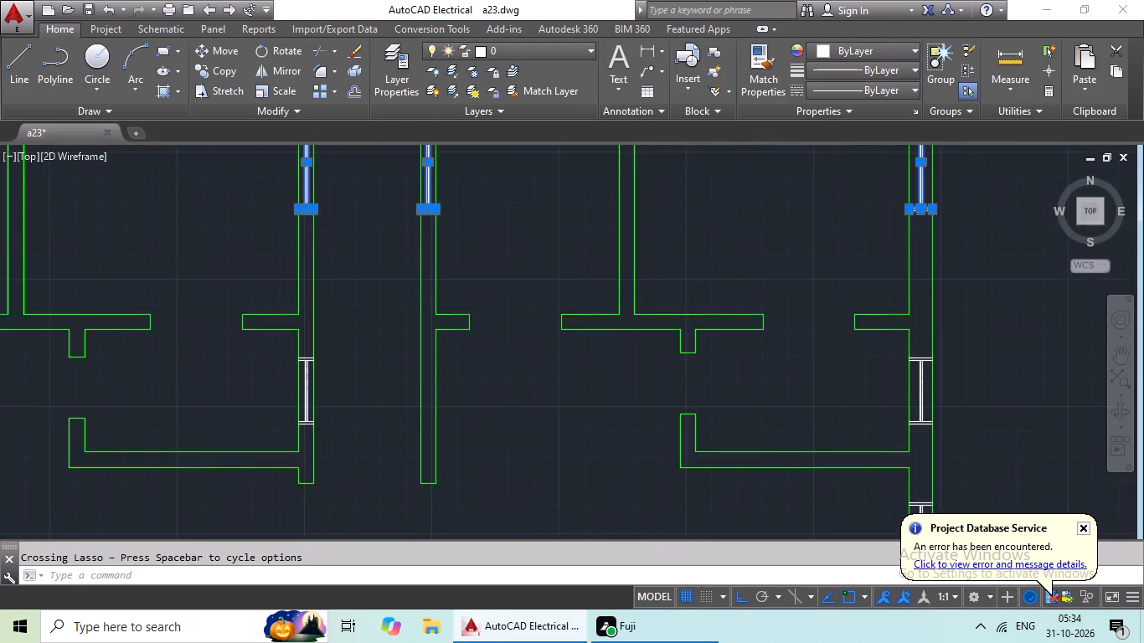
scroll(397, 270, "down", 1)
middle_click_drag(381, 286, 534, 247)
scroll(492, 280, "up", 4)
scroll(646, 289, "up", 3)
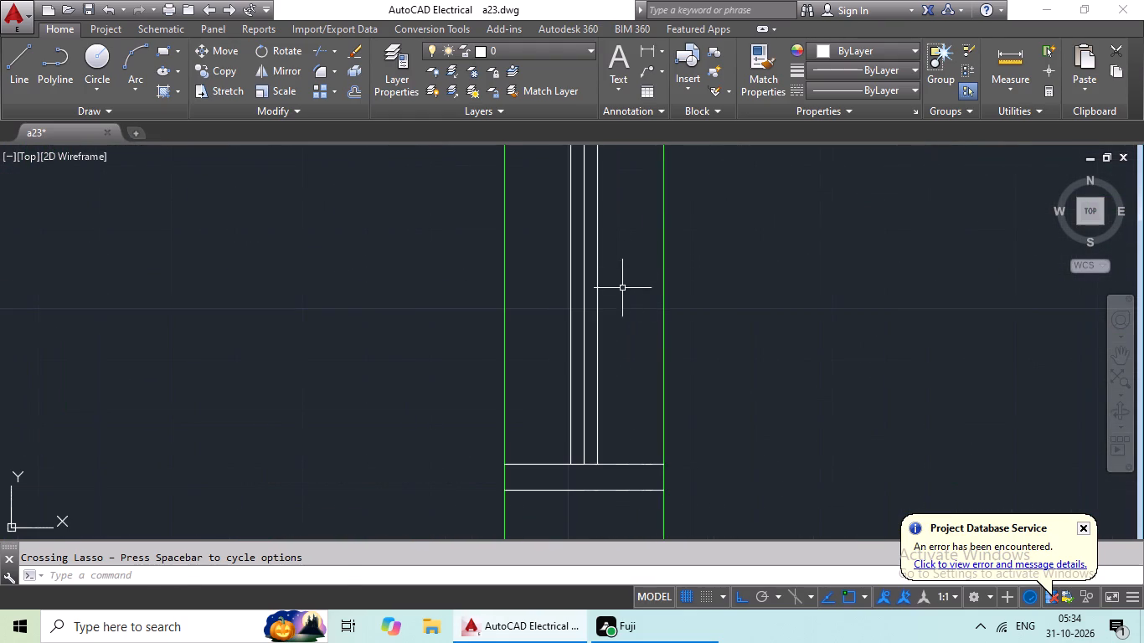
left_click_drag(627, 247, 624, 521)
scroll(616, 367, "down", 1)
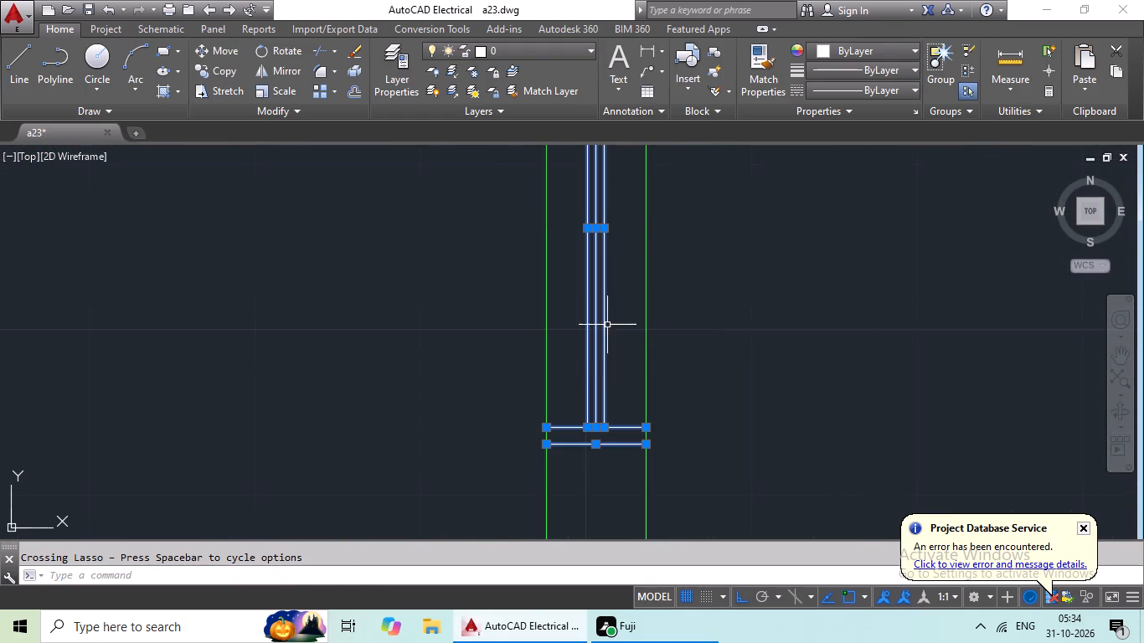
middle_click_drag(610, 284, 546, 510)
scroll(547, 226, "up", 3)
left_click_drag(580, 219, 505, 430)
Add the right exterior wall window of the small room below the topmost right bedroom to the selection, with both ends' jamb lines.
scroll(640, 344, "down", 4)
middle_click_drag(791, 340, 196, 268)
scroll(274, 257, "down", 3)
middle_click_drag(504, 323, 284, 377)
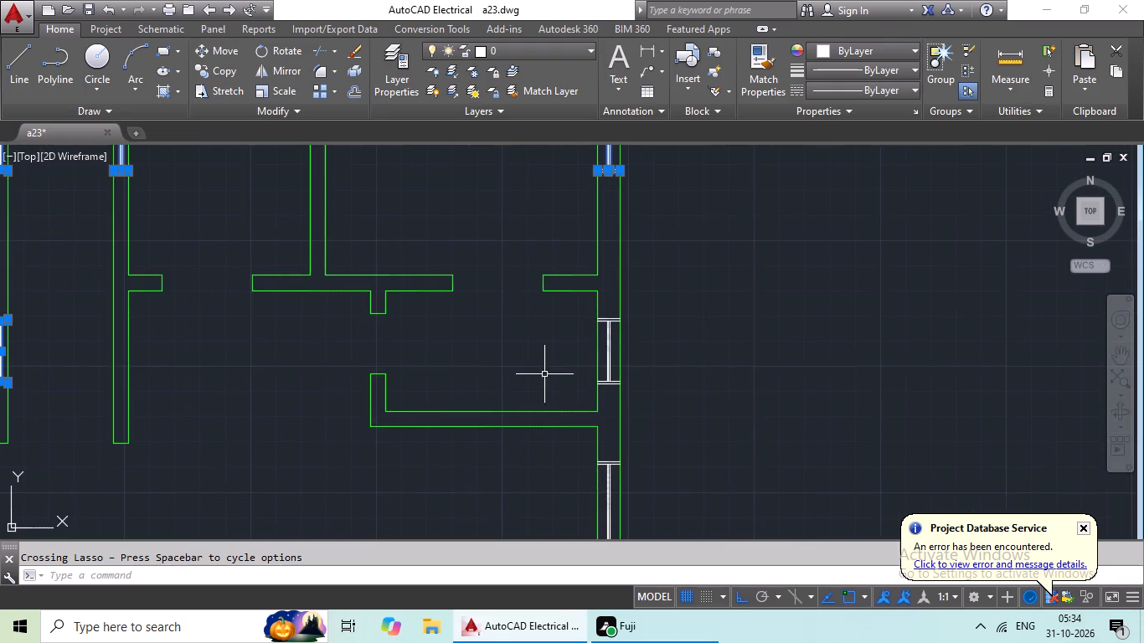
scroll(619, 378, "up", 4)
scroll(580, 305, "up", 1)
left_click_drag(544, 291, 490, 349)
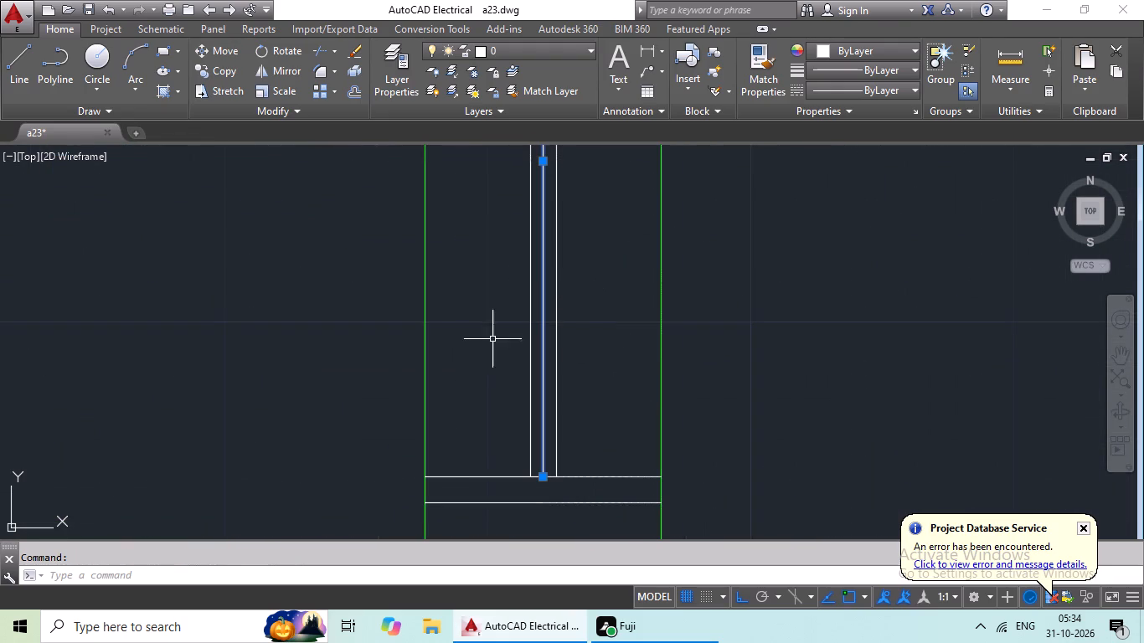
left_click_drag(490, 349, 487, 479)
left_click_drag(620, 314, 591, 511)
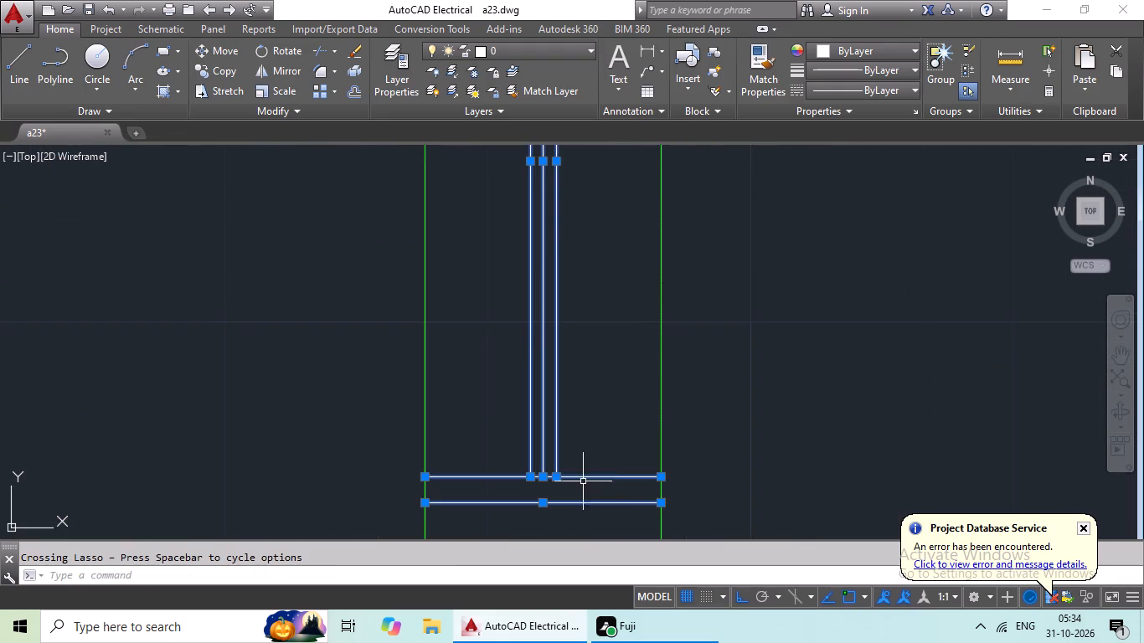
middle_click_drag(564, 244, 521, 516)
middle_click_drag(546, 248, 490, 541)
left_click_drag(503, 316, 387, 471)
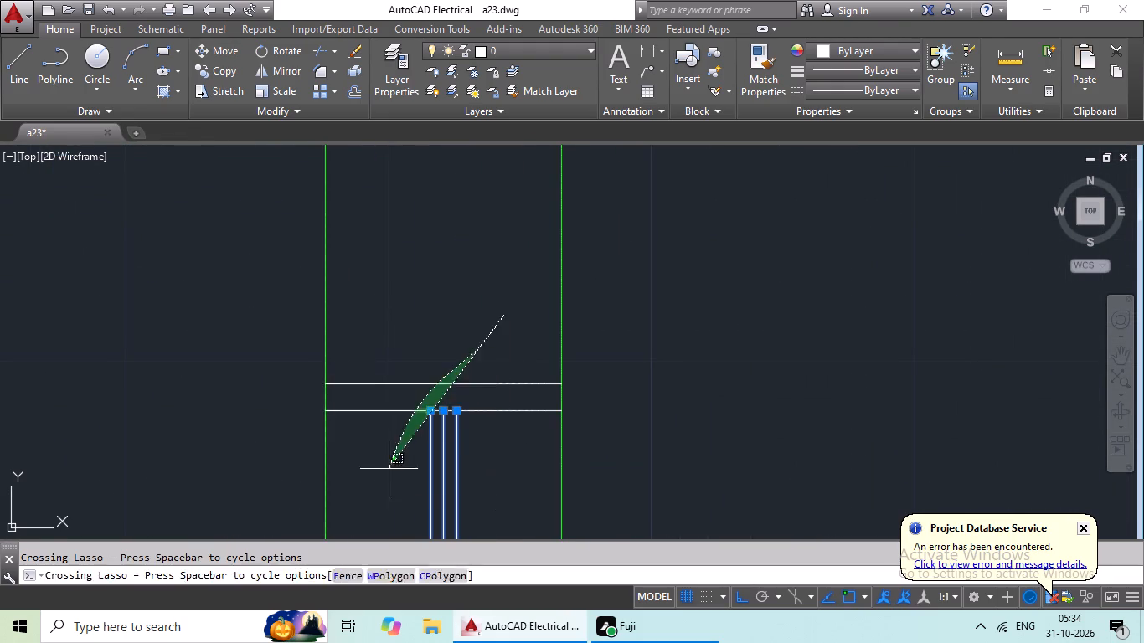
left_click_drag(387, 471, 387, 474)
Add the next window down in the right exterior wall, above the second-row right bedroom, to the selection with both ends' jamb lines.
scroll(473, 423, "down", 2)
middle_click_drag(474, 453, 551, 205)
scroll(551, 211, "down", 3)
scroll(558, 428, "up", 5)
left_click_drag(538, 262, 444, 434)
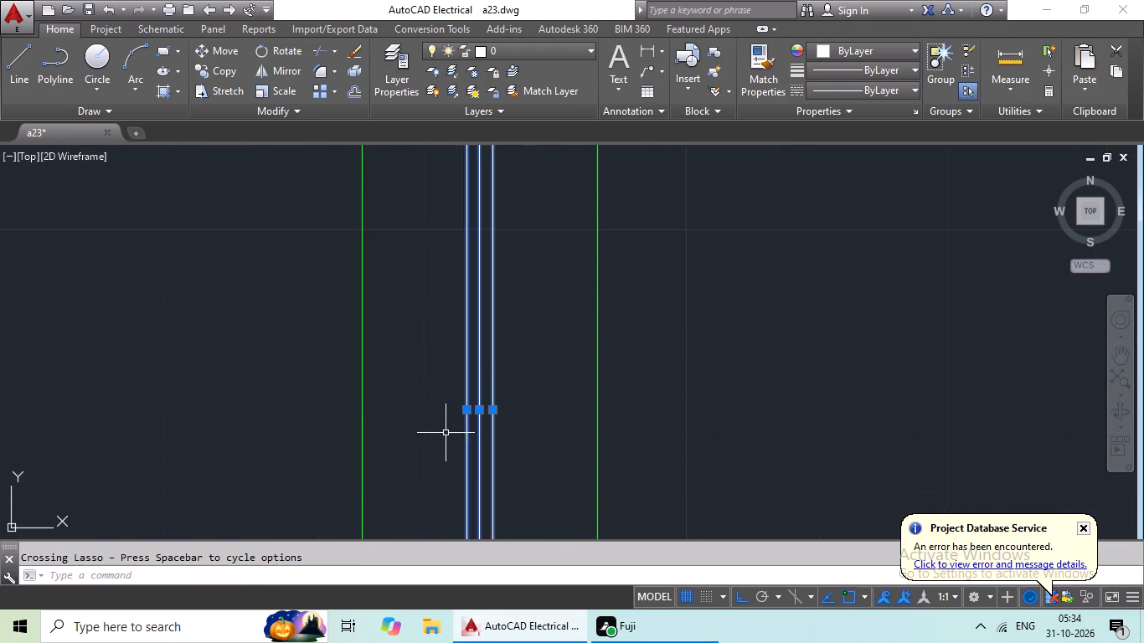
scroll(528, 304, "down", 3)
middle_click_drag(531, 270, 501, 355)
scroll(497, 296, "up", 5)
left_click_drag(544, 227, 480, 425)
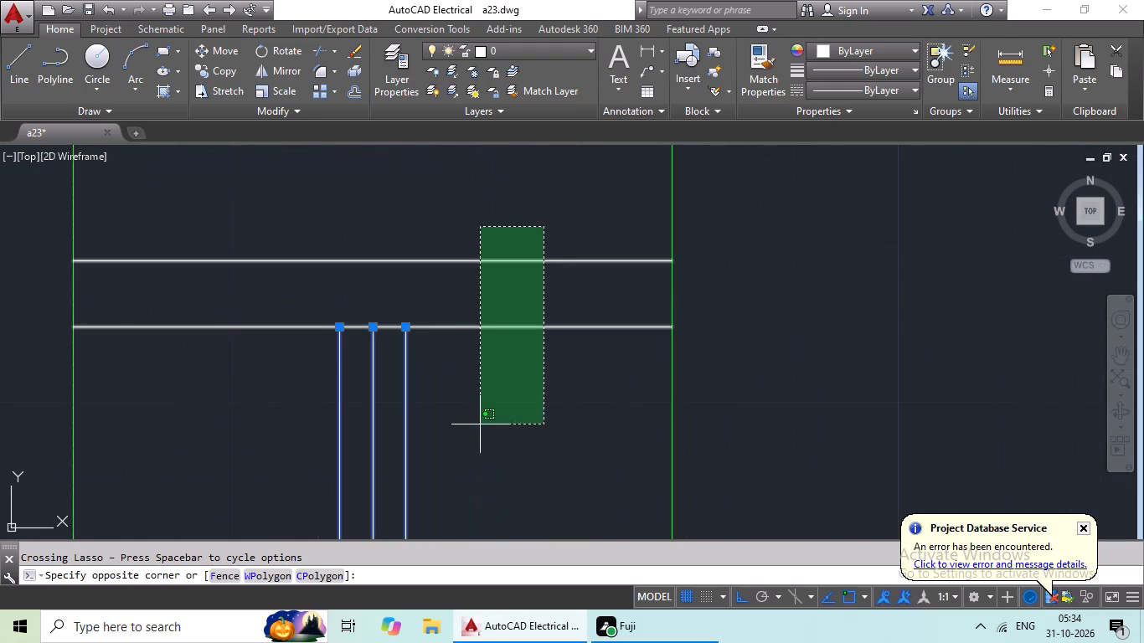
left_click_drag(480, 425, 480, 426)
left_click(507, 408)
scroll(496, 416, "down", 3)
middle_click_drag(500, 442, 531, 169)
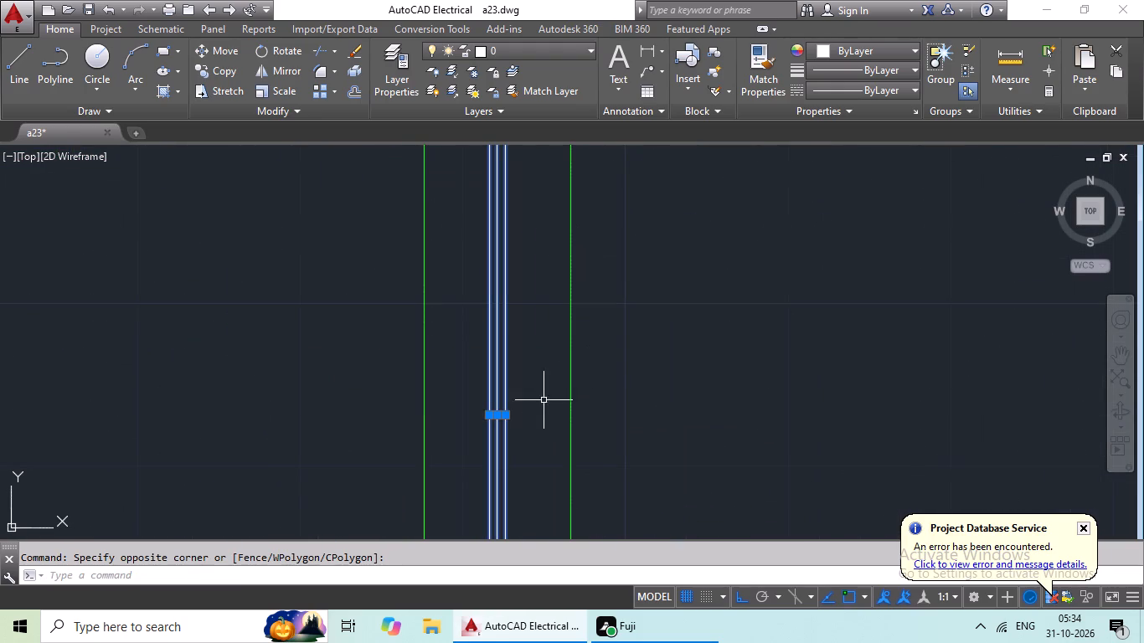
middle_click_drag(541, 402, 544, 113)
scroll(528, 425, "up", 2)
left_click_drag(572, 385, 518, 487)
Add the second-row right bedroom's window in its top wall to the selection, including the jamb lines at both ends.
scroll(607, 381, "down", 3)
scroll(487, 425, "down", 3)
scroll(420, 463, "up", 3)
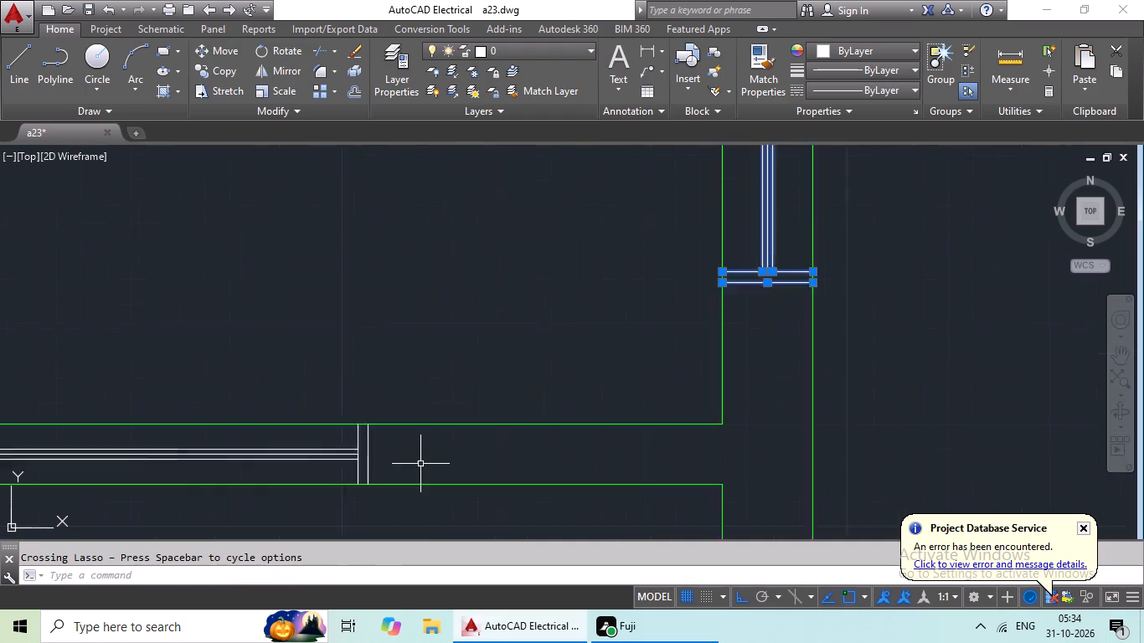
scroll(420, 464, "up", 2)
middle_click_drag(415, 464, 775, 424)
left_click_drag(779, 404, 310, 396)
middle_click_drag(329, 396, 718, 383)
left_click_drag(508, 353, 8, 399)
Add the second-row right kitchen's window in its top wall to the selection, including the jamb lines at both ends.
scroll(241, 365, "down", 2)
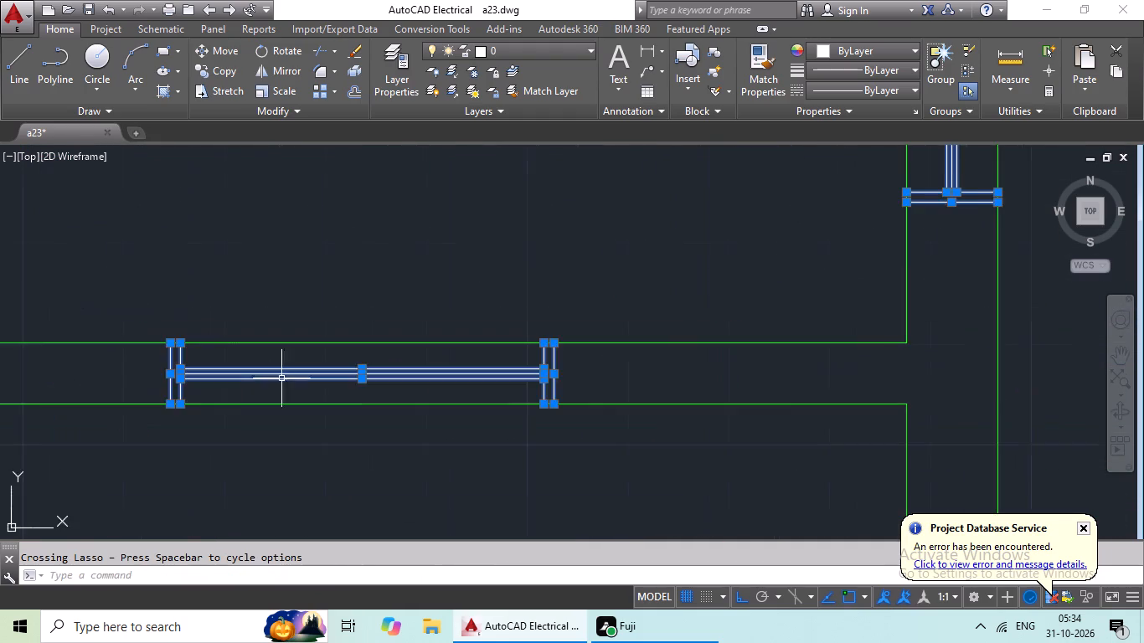
middle_click_drag(250, 394, 922, 332)
scroll(542, 352, "down", 2)
scroll(368, 338, "up", 5)
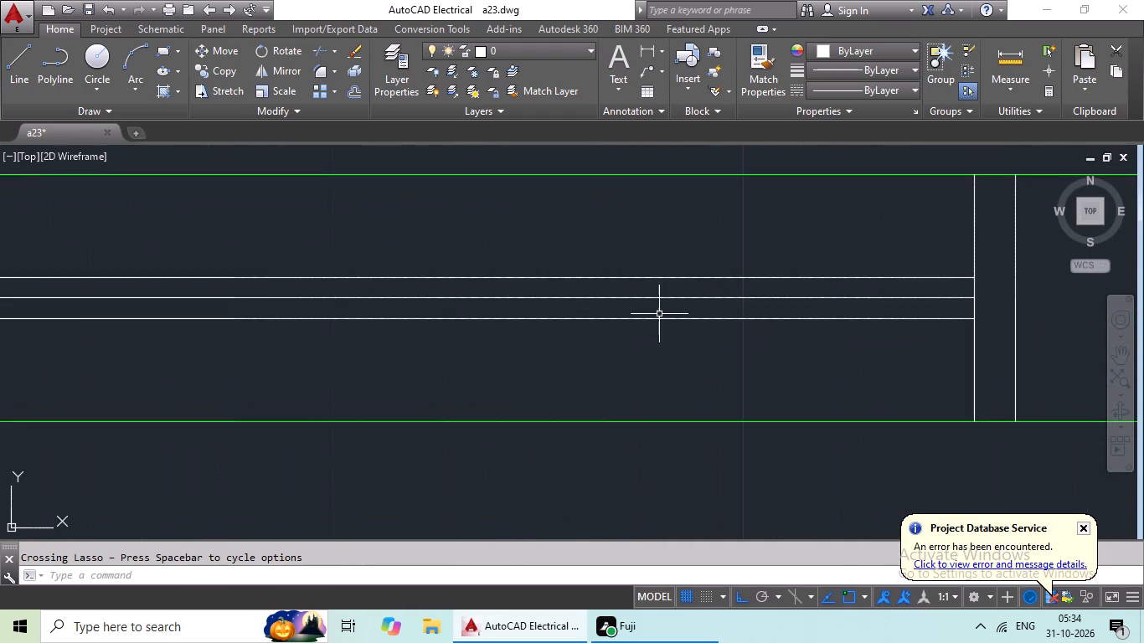
middle_click_drag(791, 302, 499, 363)
left_click_drag(788, 301, 271, 342)
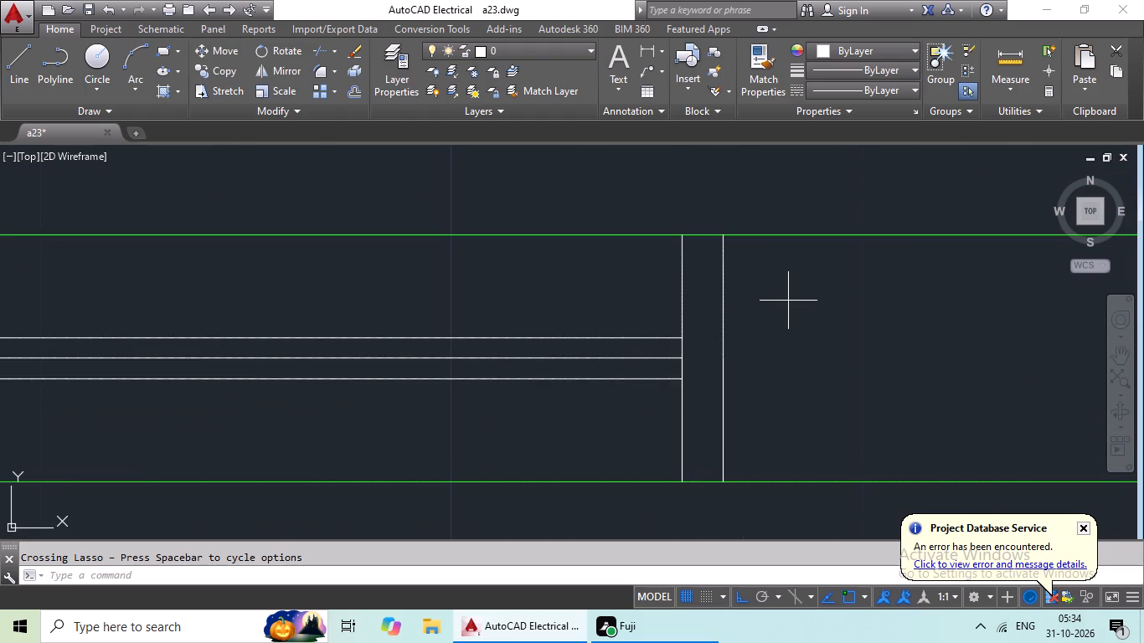
middle_click_drag(301, 338, 759, 332)
middle_click_drag(267, 337, 987, 323)
left_click_drag(551, 250, 393, 280)
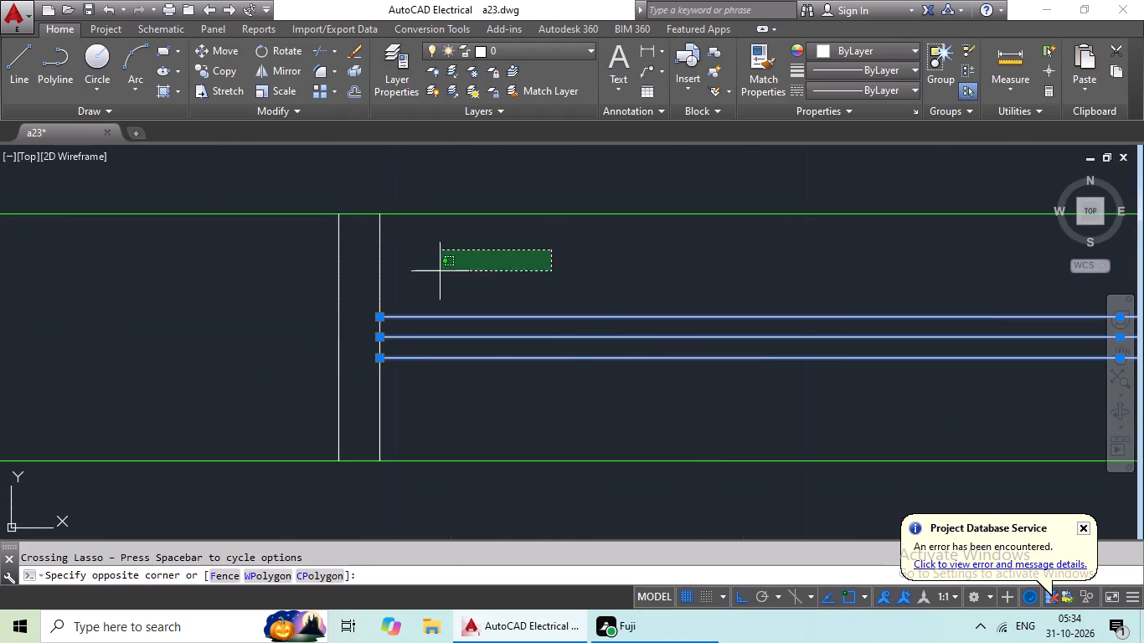
left_click_drag(393, 280, 203, 308)
scroll(484, 331, "down", 3)
middle_click_drag(525, 431, 570, 226)
scroll(581, 260, "down", 4)
middle_click_drag(628, 389, 512, 319)
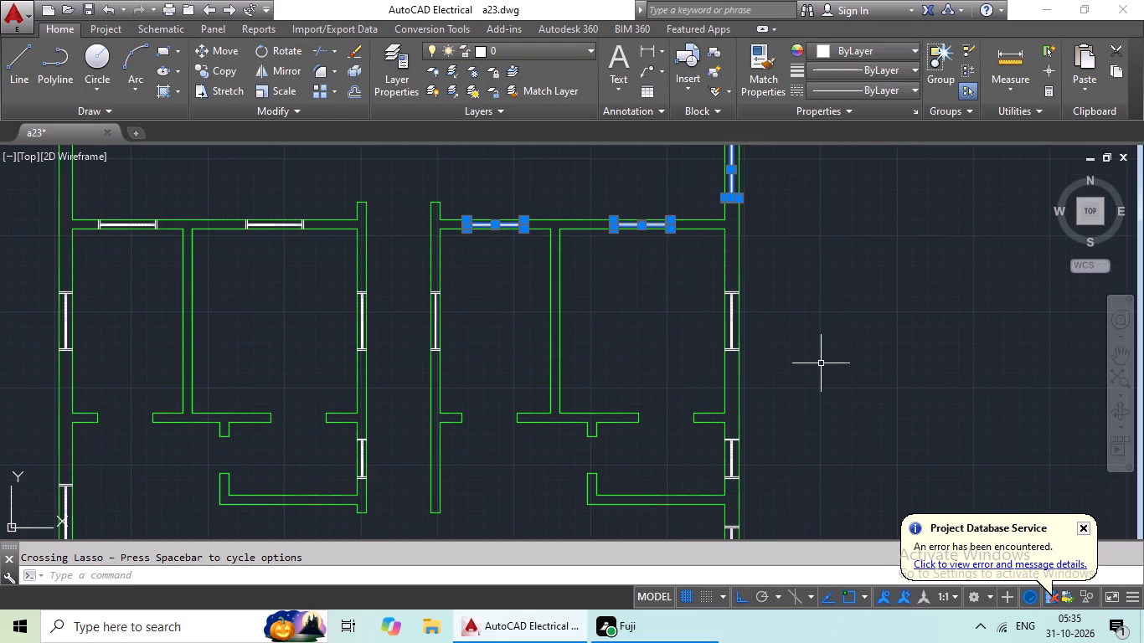
Add the second-row right bedroom's window in the right exterior wall to the selection, including the jamb lines at both ends.
scroll(871, 352, "down", 1)
scroll(795, 334, "up", 4)
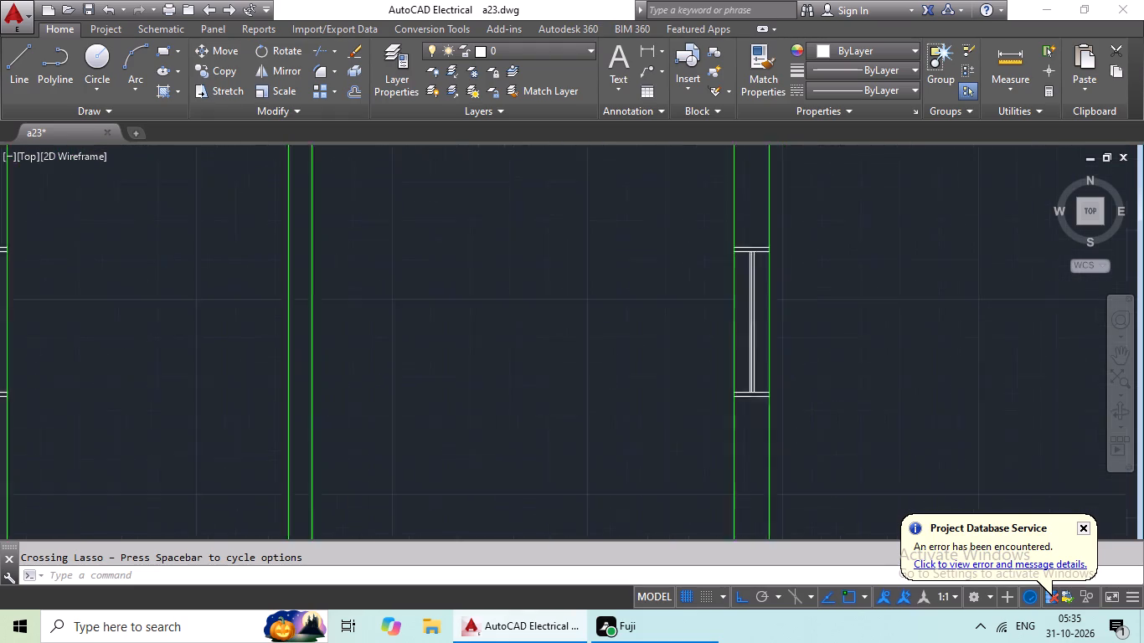
scroll(749, 343, "up", 3)
left_click_drag(739, 286, 616, 394)
scroll(637, 407, "down", 1)
middle_click_drag(646, 411, 646, 183)
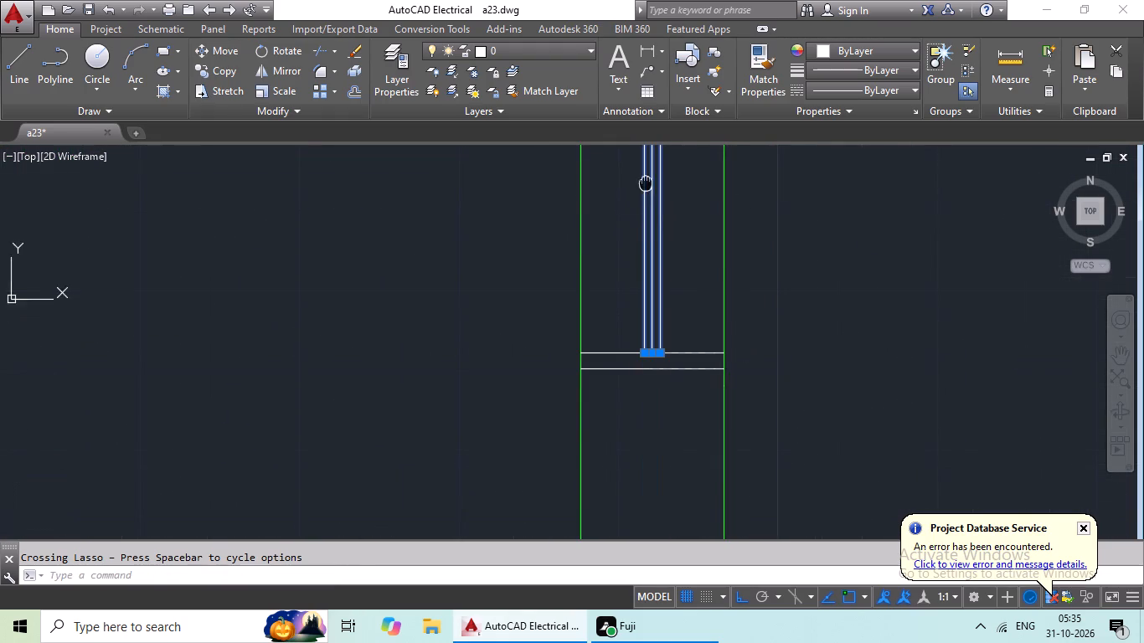
left_click_drag(697, 297, 624, 491)
scroll(660, 272, "down", 2)
middle_click_drag(660, 266, 544, 514)
scroll(544, 329, "up", 4)
left_click_drag(599, 224, 535, 430)
scroll(598, 393, "down", 5)
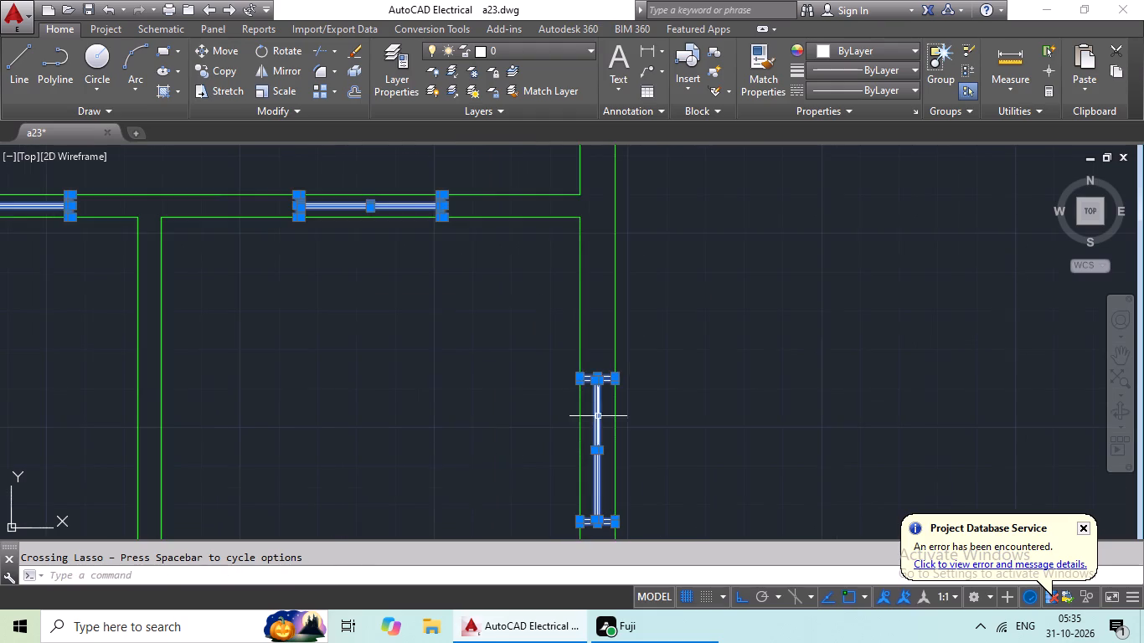
Add the second-row right kitchen's window in its corridor-side wall to the selection, including the jamb lines at both ends.
middle_click_drag(472, 470, 630, 293)
scroll(493, 319, "down", 2)
middle_click_drag(493, 359, 637, 325)
scroll(446, 265, "up", 8)
left_click_drag(508, 239, 374, 389)
scroll(450, 412, "down", 2)
middle_click_drag(453, 414, 466, 380)
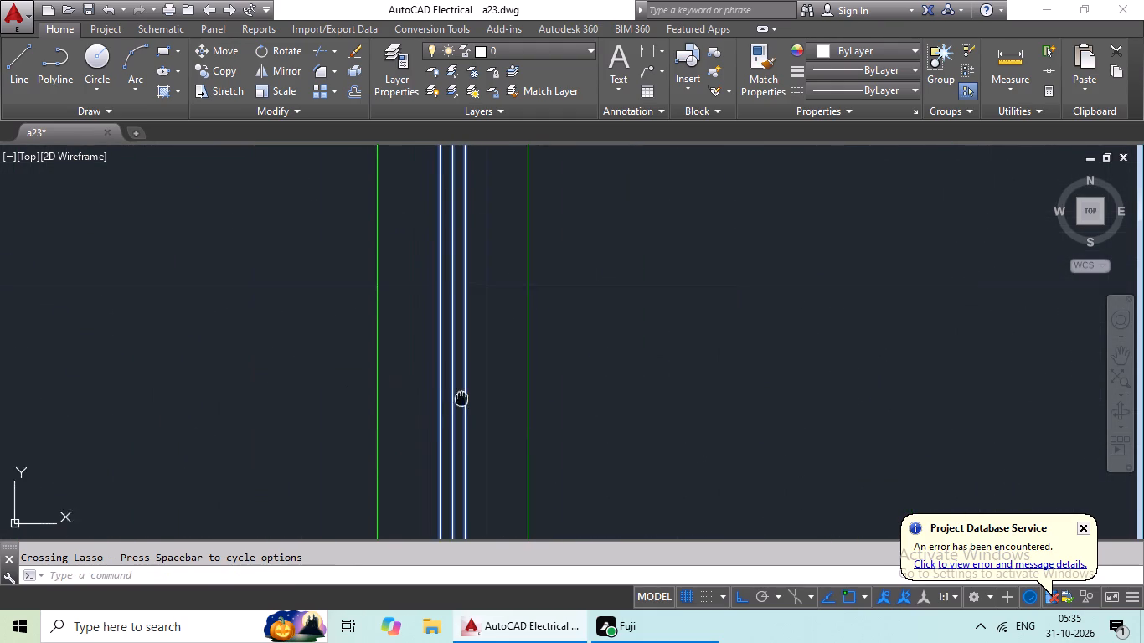
middle_click_drag(466, 380, 508, 161)
middle_click_drag(557, 493, 541, 219)
left_click_drag(523, 298, 469, 471)
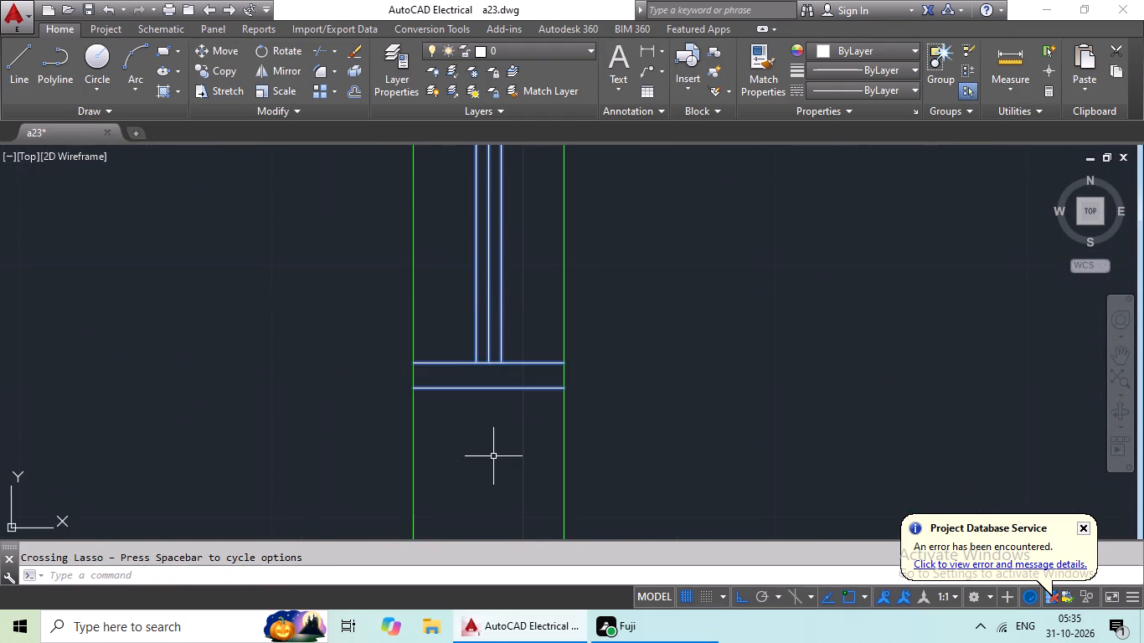
scroll(529, 363, "down", 2)
middle_click_drag(524, 298, 436, 554)
scroll(430, 264, "up", 3)
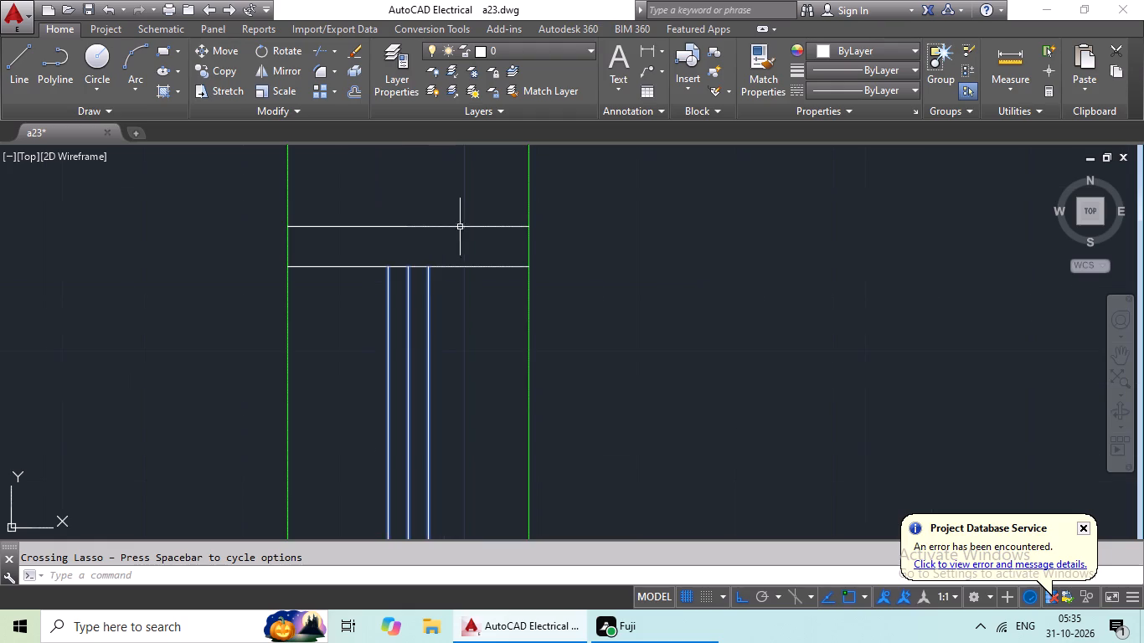
left_click_drag(476, 195, 392, 336)
Add the second-row left bedroom's window in its top wall to the selection, including the jamb lines at both ends.
scroll(441, 314, "down", 2)
middle_click_drag(347, 430, 547, 265)
scroll(480, 278, "down", 4)
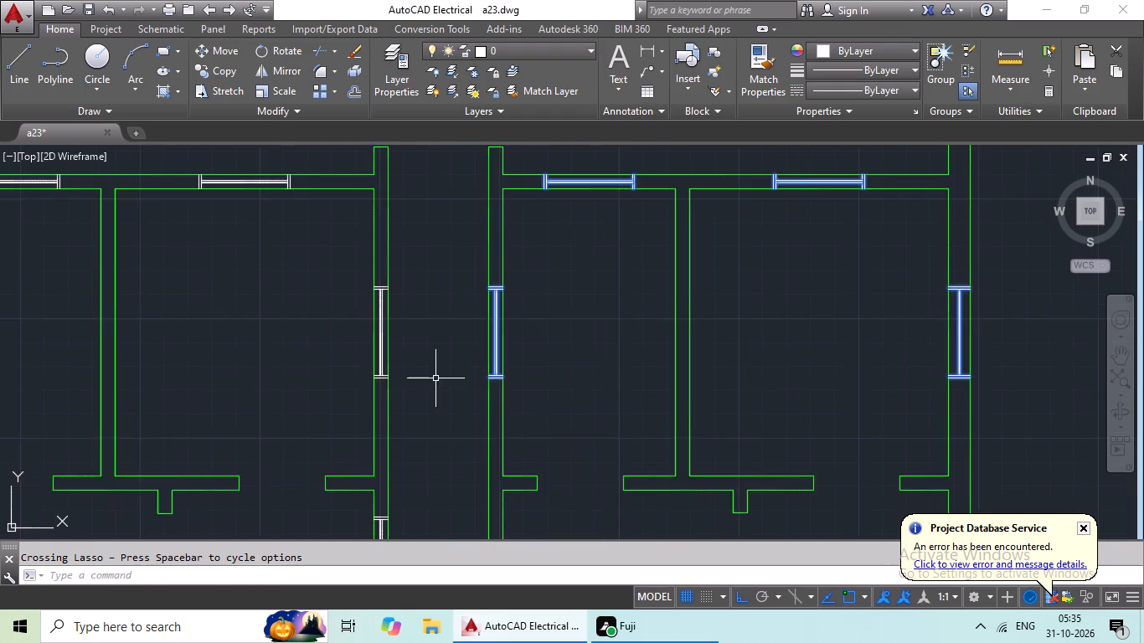
scroll(435, 377, "down", 2)
scroll(368, 296, "up", 7)
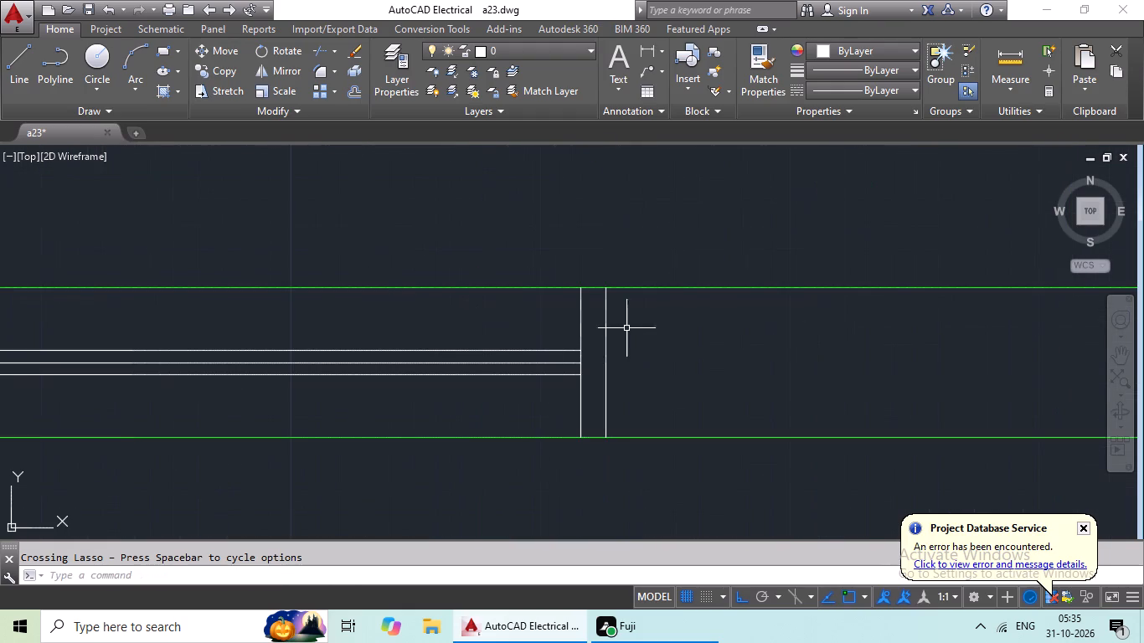
left_click_drag(665, 318, 191, 341)
middle_click_drag(209, 340, 752, 321)
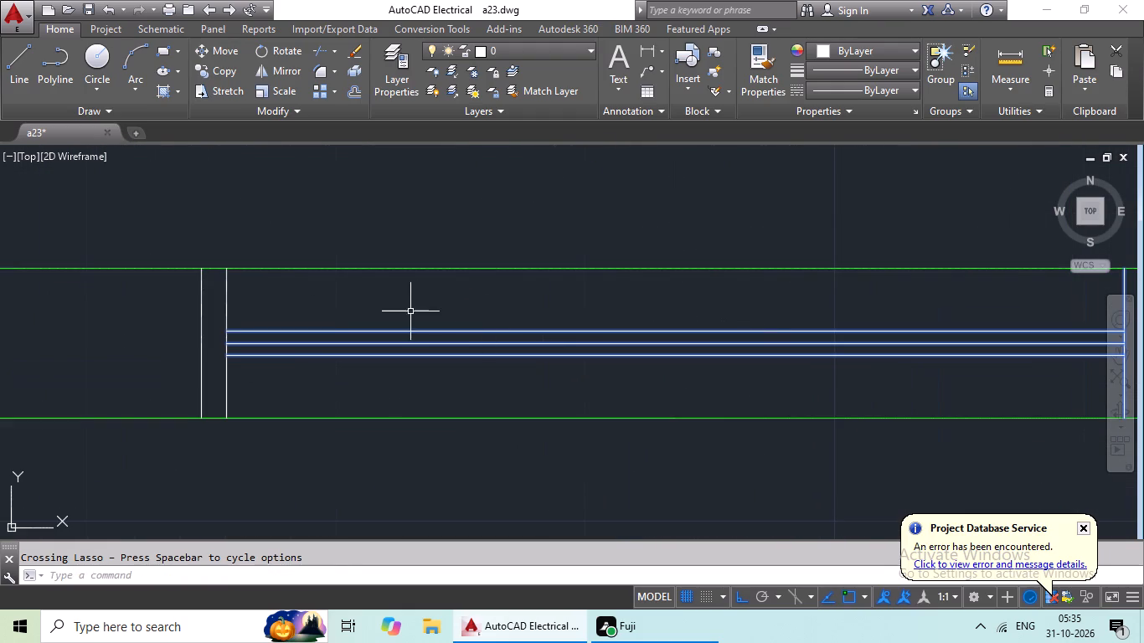
left_click_drag(410, 311, 82, 306)
Add the second-row left kitchen's window in its top wall to the selection, including the jamb lines at both ends.
scroll(311, 337, "down", 3)
middle_click_drag(324, 392, 626, 300)
scroll(583, 316, "down", 2)
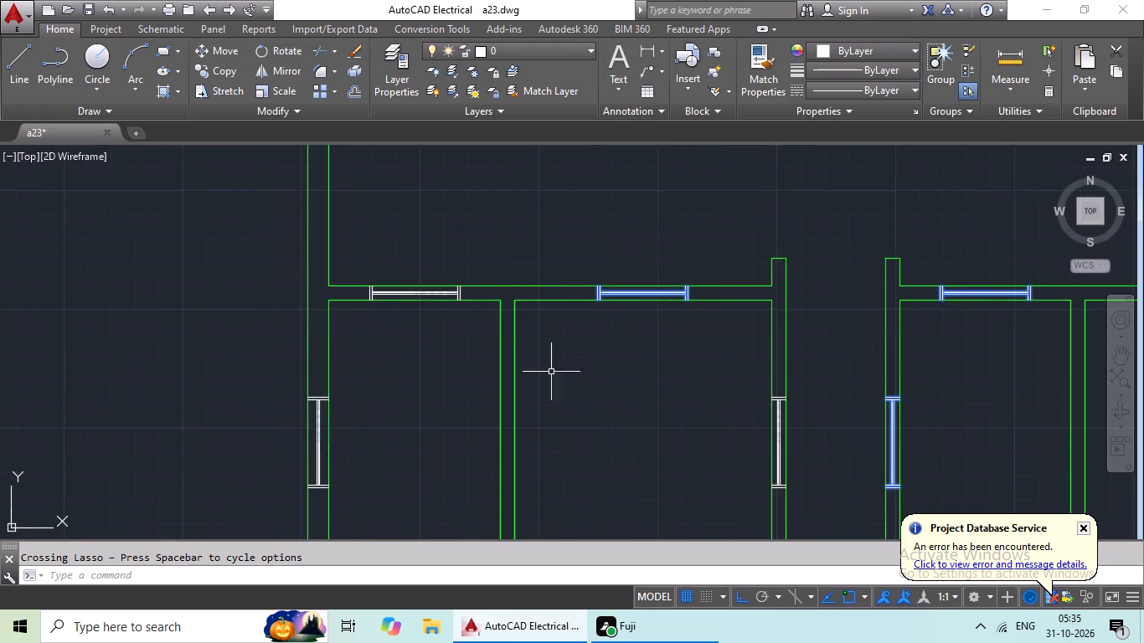
scroll(454, 284, "up", 6)
left_click_drag(627, 307, 213, 345)
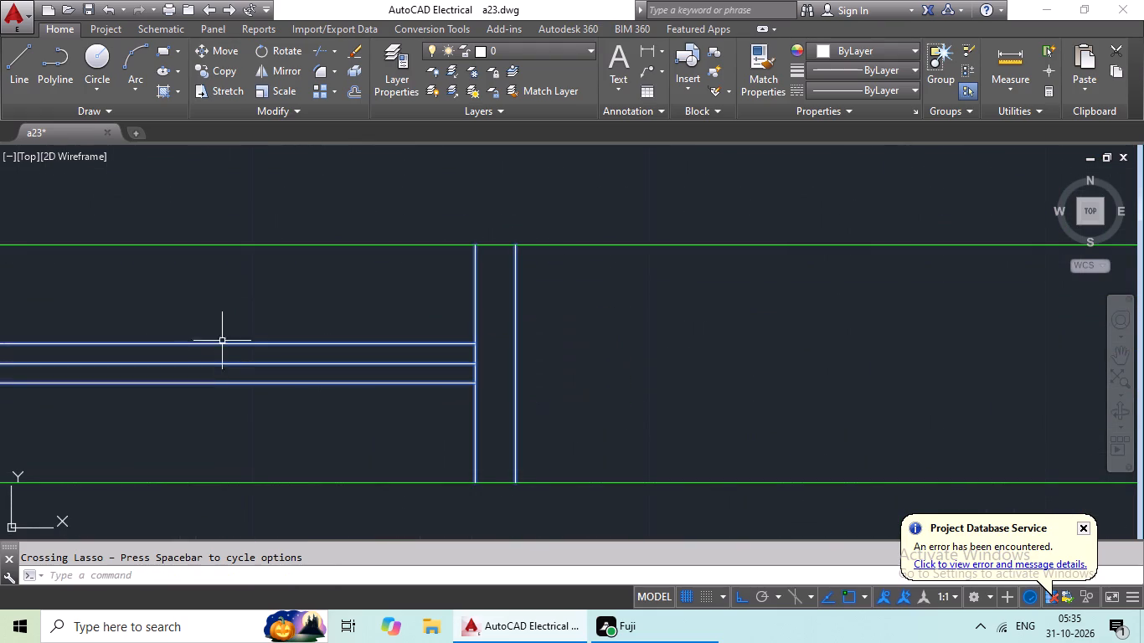
middle_click_drag(259, 331, 1143, 349)
middle_click_drag(355, 351, 931, 344)
left_click_drag(685, 316, 293, 314)
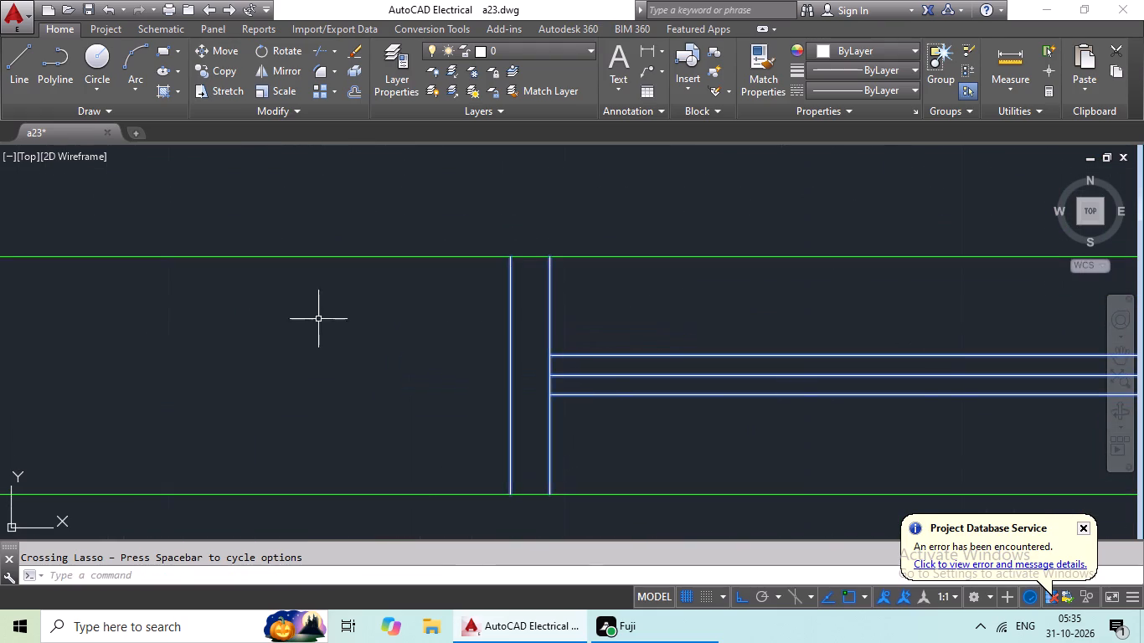
Add the second-row left bedroom's window in its corridor-side wall to the selection, including the jamb lines at both ends.
scroll(733, 412, "down", 4)
middle_click_drag(765, 491, 396, 228)
scroll(424, 240, "down", 3)
scroll(554, 367, "down", 1)
middle_click_drag(554, 366, 440, 310)
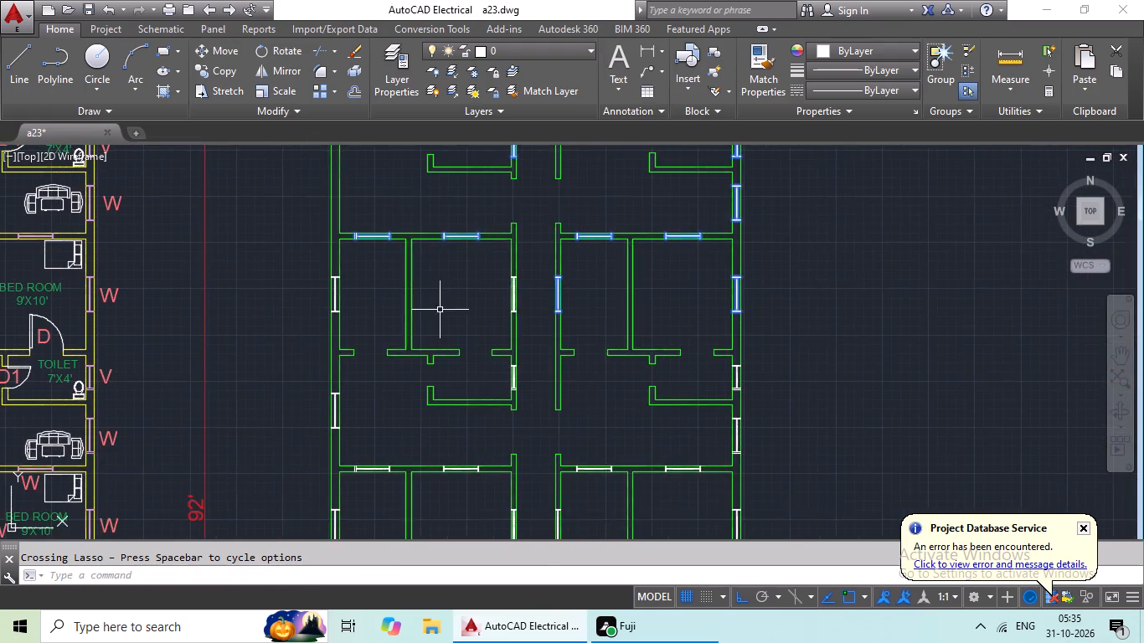
scroll(517, 301, "up", 7)
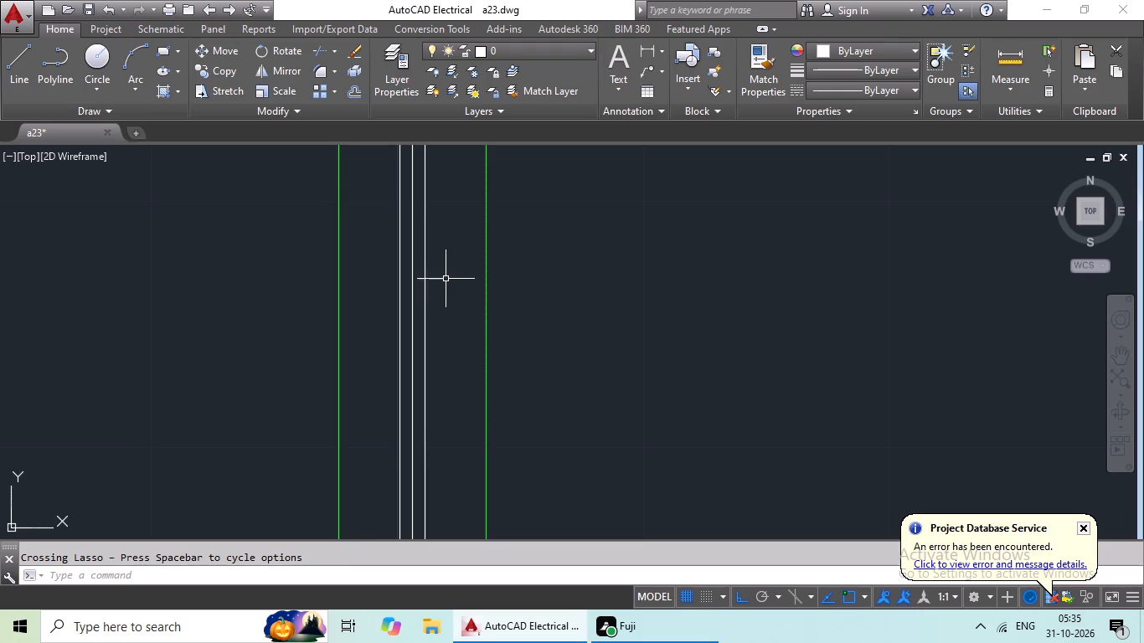
scroll(445, 279, "up", 1)
left_click_drag(445, 277, 320, 402)
scroll(377, 423, "down", 1)
middle_click_drag(379, 424, 423, 216)
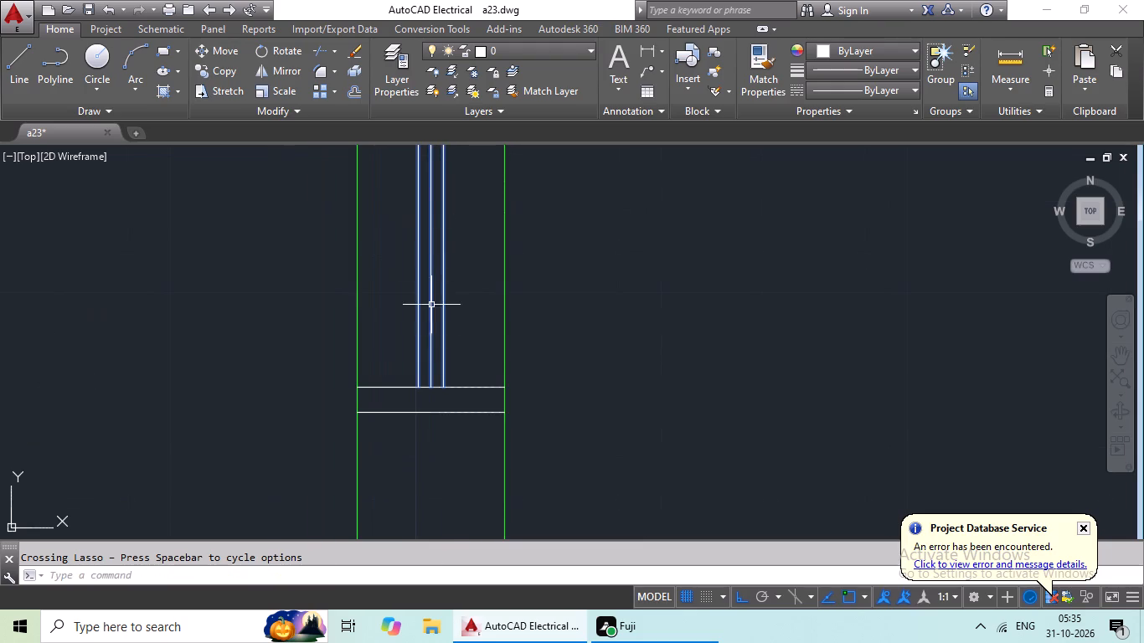
scroll(456, 342, "up", 1)
left_click_drag(466, 339, 366, 525)
scroll(449, 392, "down", 3)
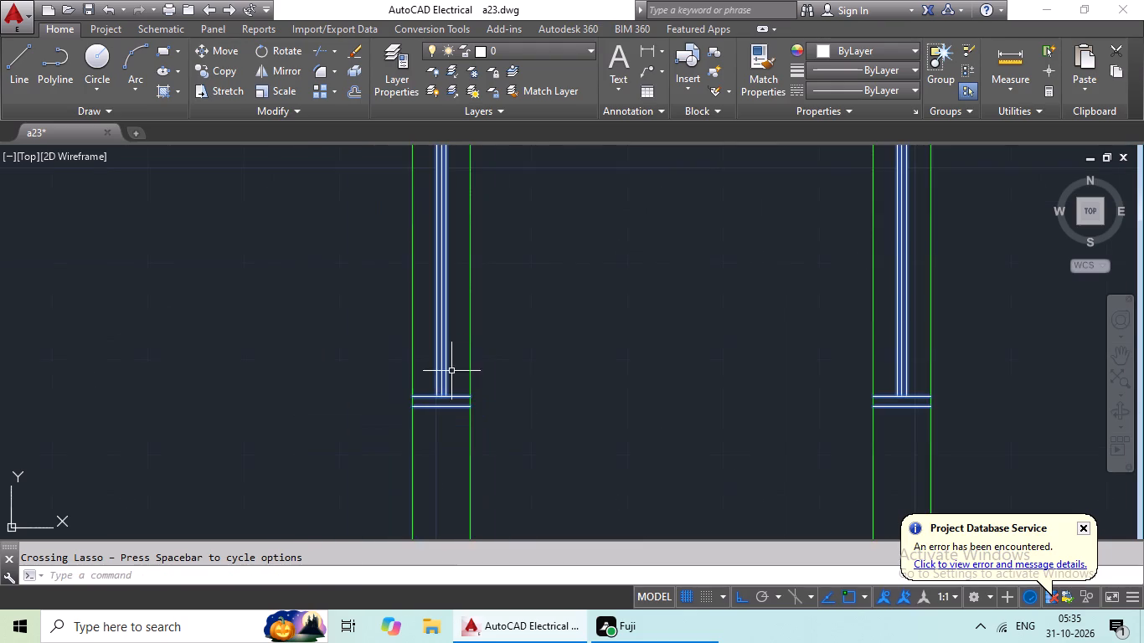
middle_click_drag(456, 346, 382, 542)
middle_click_drag(378, 372, 363, 459)
scroll(366, 334, "up", 4)
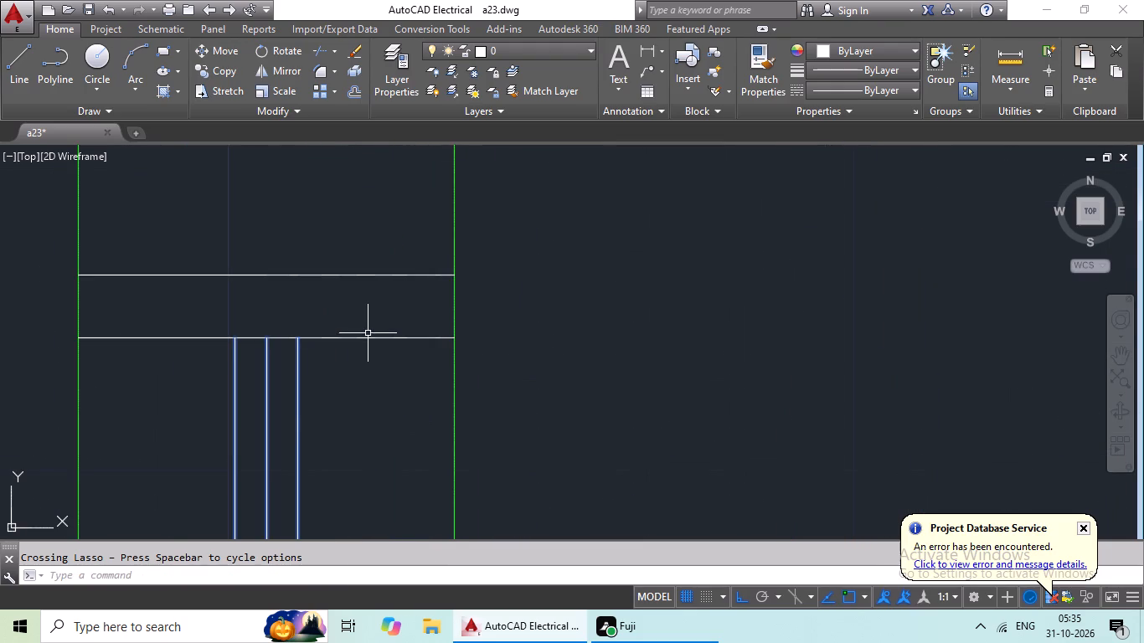
left_click_drag(415, 249, 338, 438)
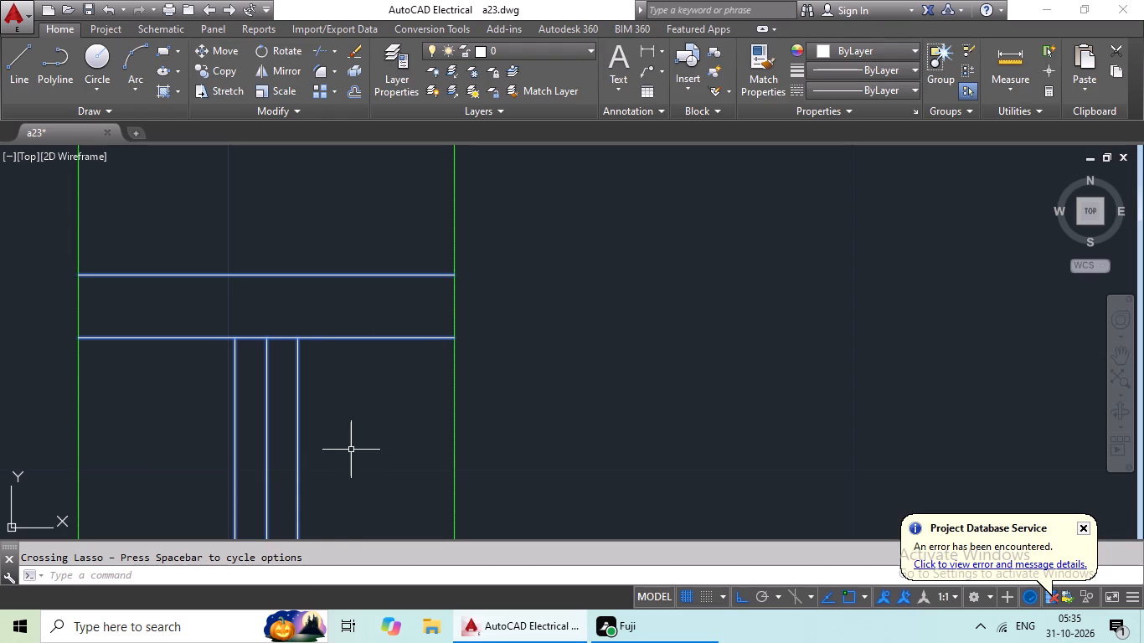
Add the corridor-side window of the small room below the second-row left bedroom to the selection, with both ends' jamb lines.
scroll(373, 425, "down", 3)
middle_click_drag(358, 488, 482, 247)
scroll(523, 216, "down", 5)
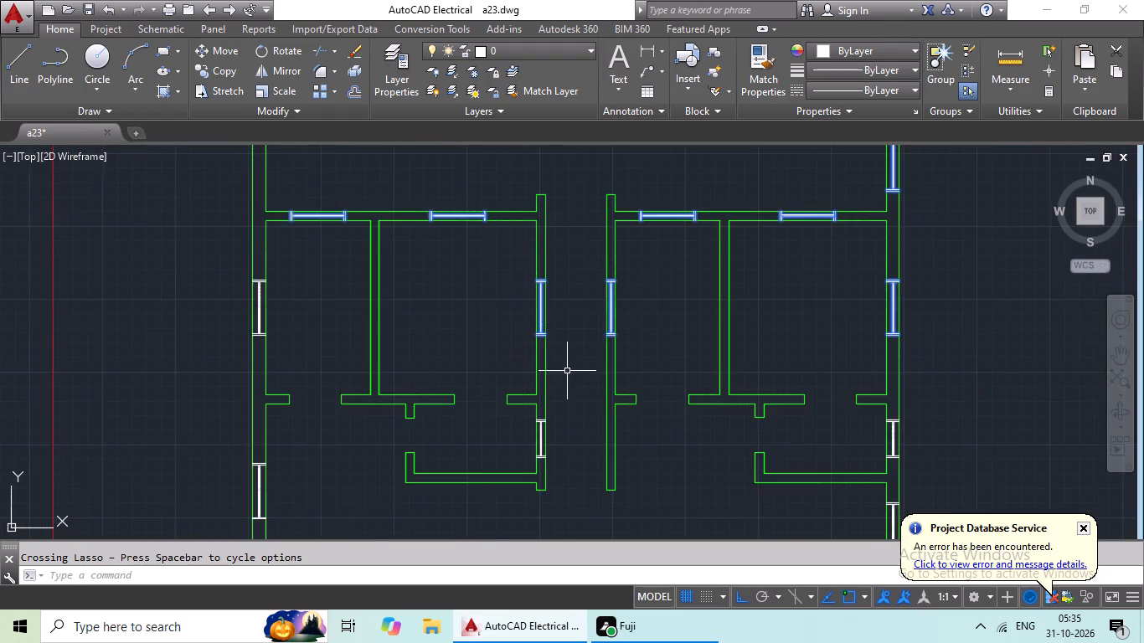
middle_click_drag(569, 372, 737, 249)
scroll(711, 335, "up", 7)
left_click_drag(709, 234, 620, 366)
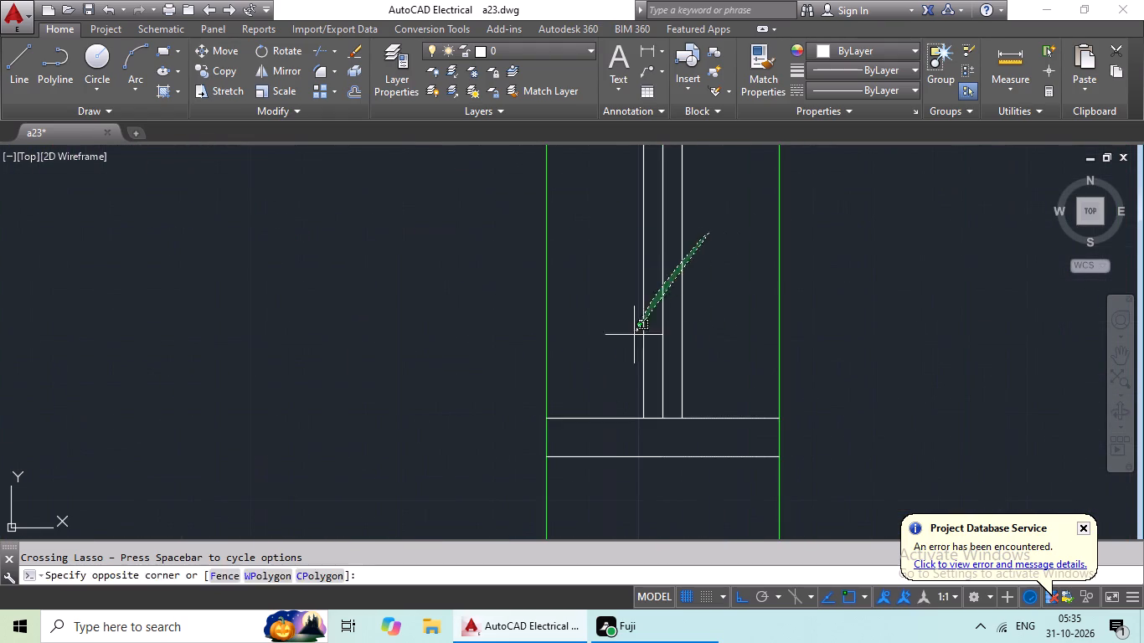
left_click_drag(620, 366, 661, 495)
middle_click_drag(662, 311, 525, 587)
scroll(597, 285, "down", 2)
middle_click_drag(589, 270, 578, 320)
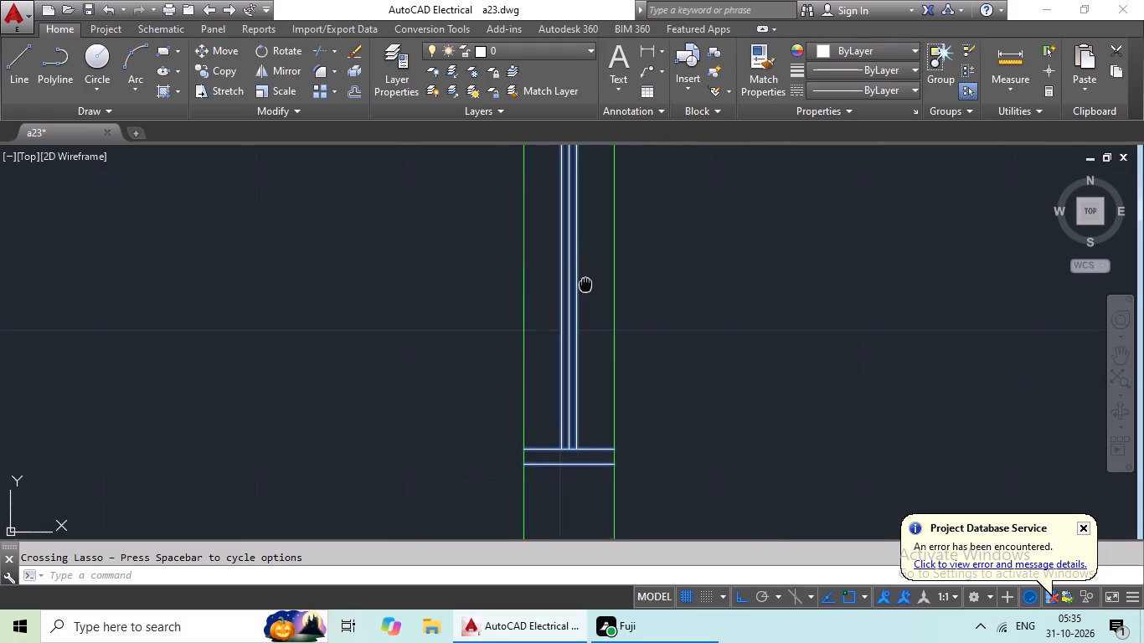
middle_click_drag(578, 320, 472, 604)
scroll(458, 447, "up", 3)
left_click_drag(539, 249, 405, 388)
Add the second-row left kitchen's window in the left exterior wall to the selection, including the jamb lines at both ends.
scroll(510, 335, "down", 4)
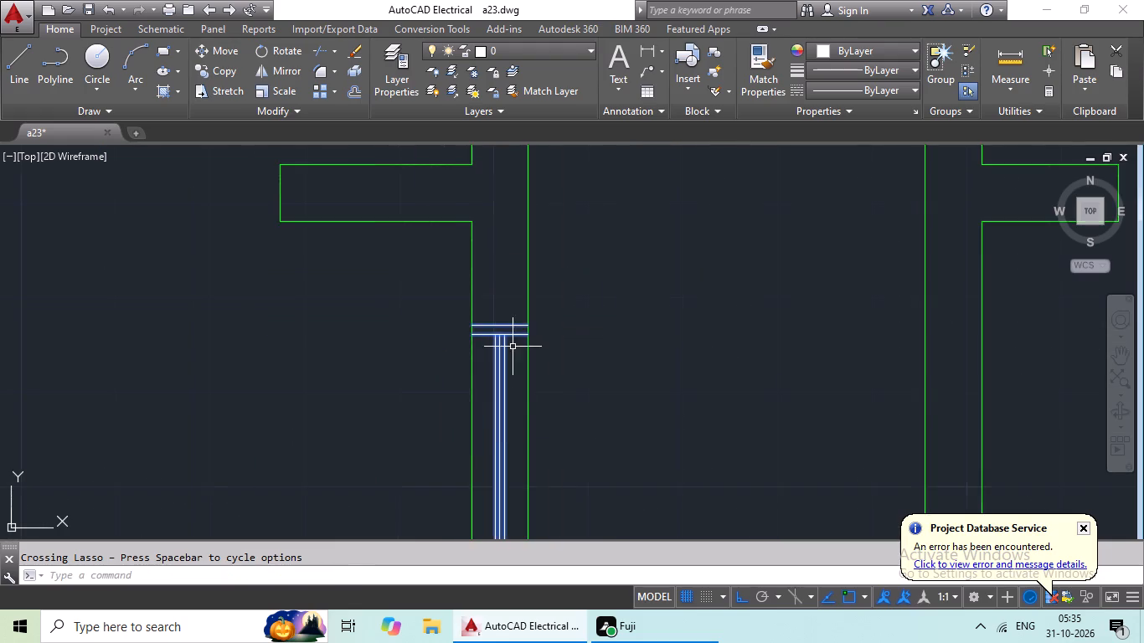
middle_click_drag(487, 430, 599, 297)
scroll(568, 327, "down", 3)
middle_click_drag(389, 417, 771, 263)
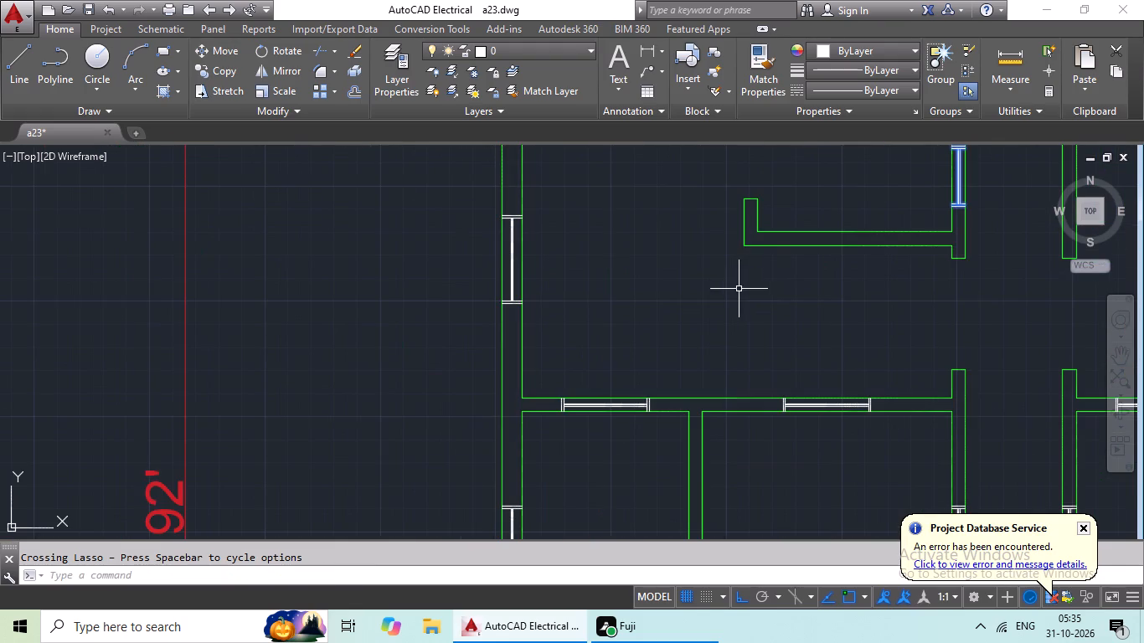
scroll(539, 303, "down", 2)
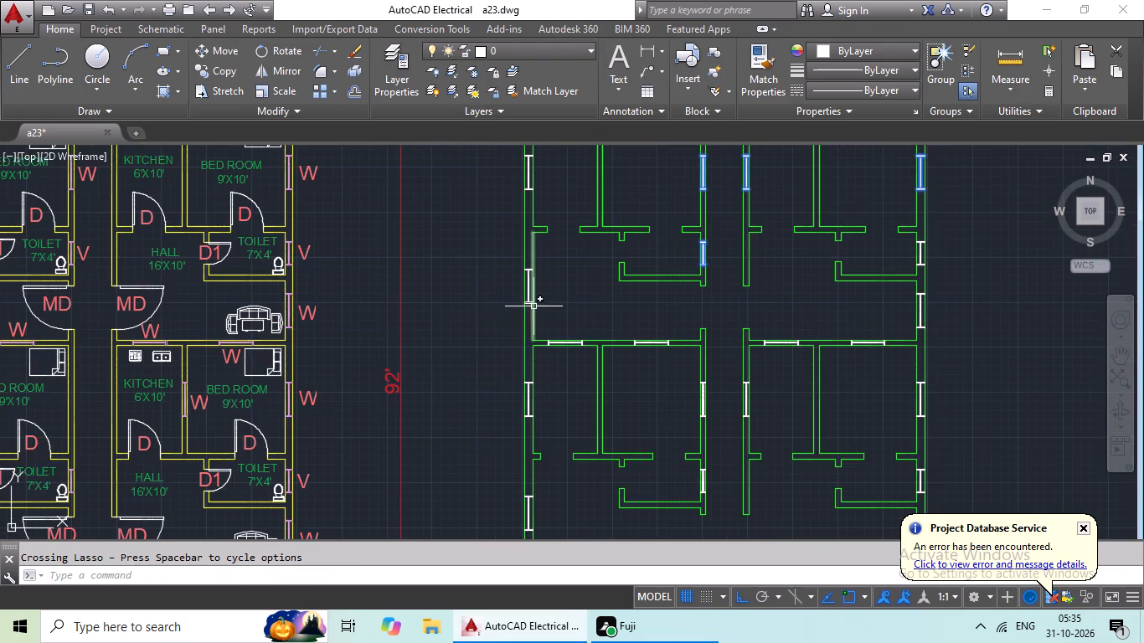
scroll(548, 390, "up", 2)
middle_click_drag(551, 429, 611, 317)
middle_click_drag(624, 289, 620, 311)
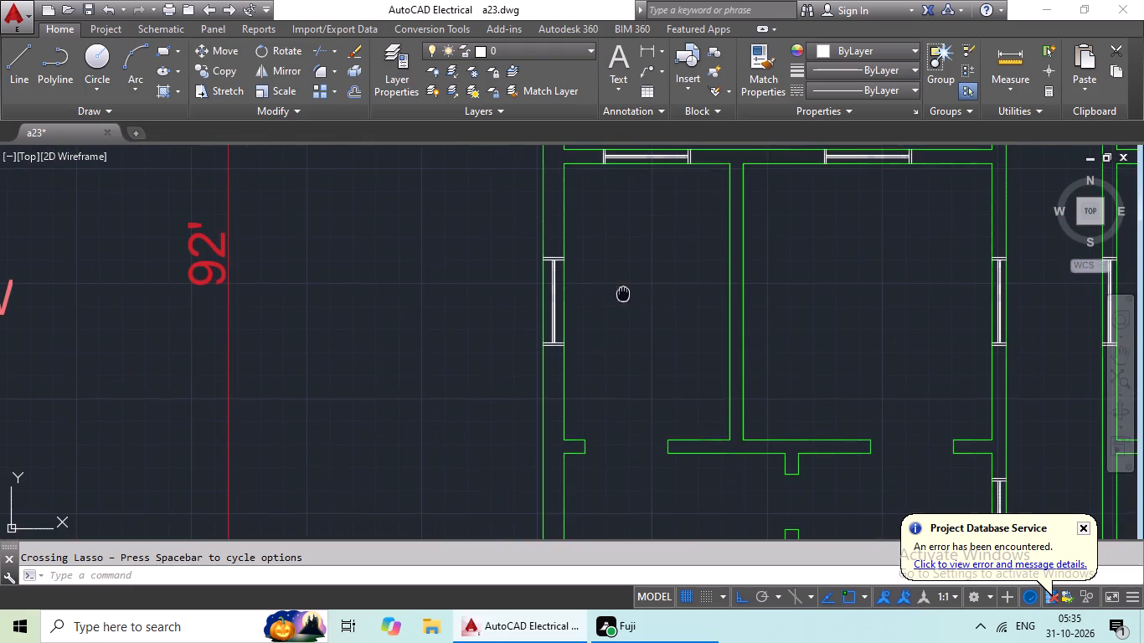
middle_click_drag(620, 311, 540, 542)
scroll(560, 325, "down", 1)
middle_click_drag(570, 310, 523, 457)
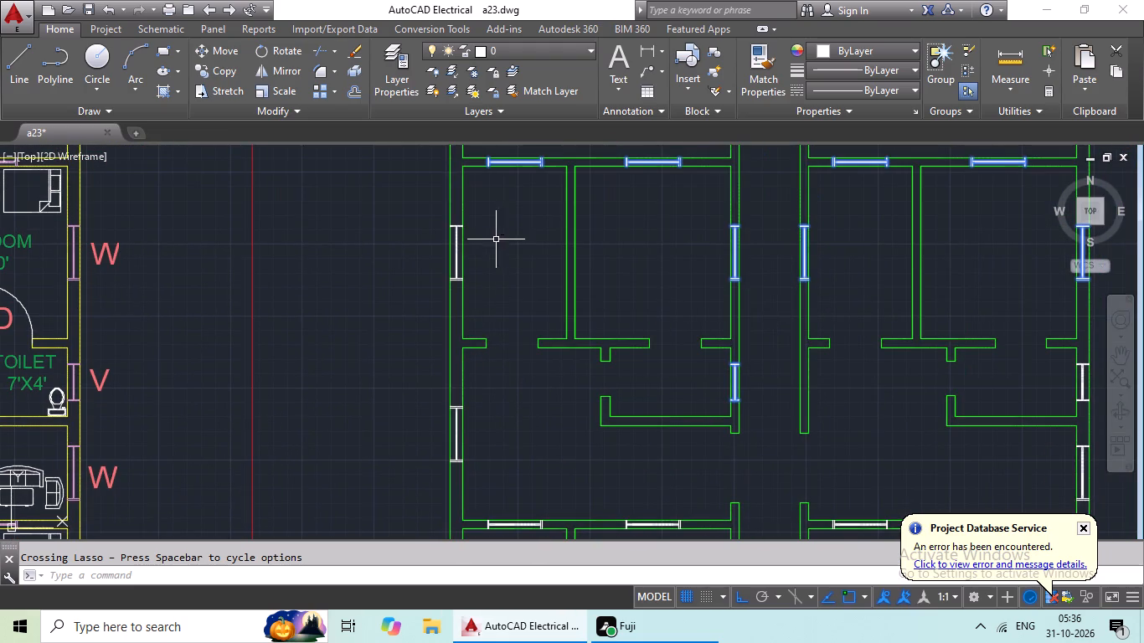
scroll(477, 232, "up", 4)
scroll(370, 266, "up", 3)
left_click_drag(367, 249, 140, 410)
scroll(304, 337, "down", 2)
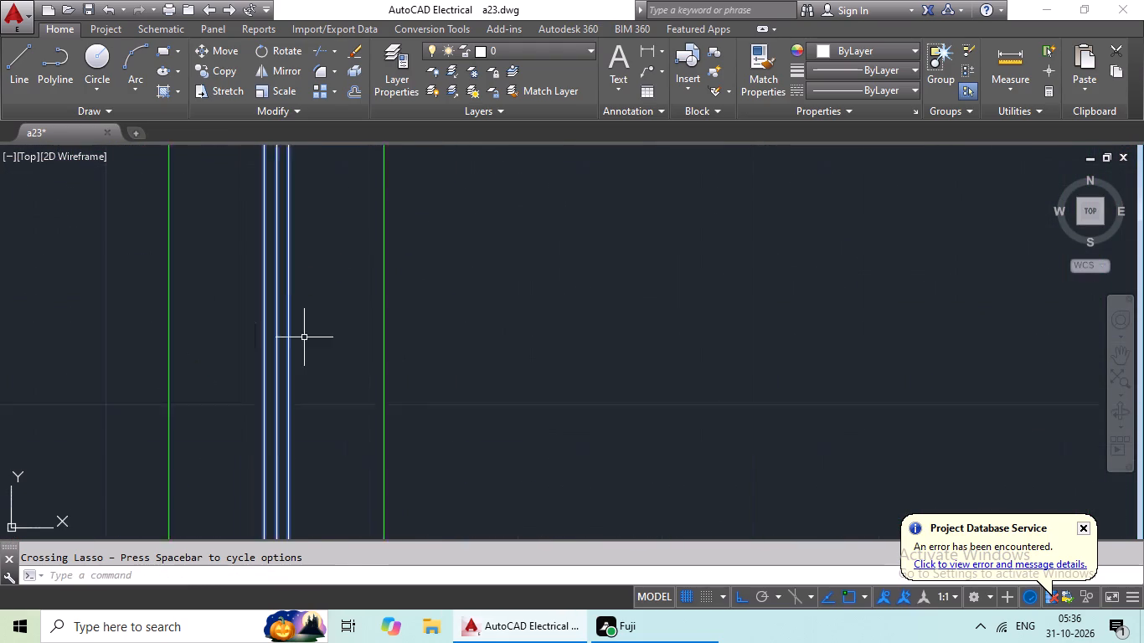
middle_click_drag(310, 324, 296, 489)
left_click_drag(315, 291, 211, 465)
middle_click_drag(275, 496, 384, 191)
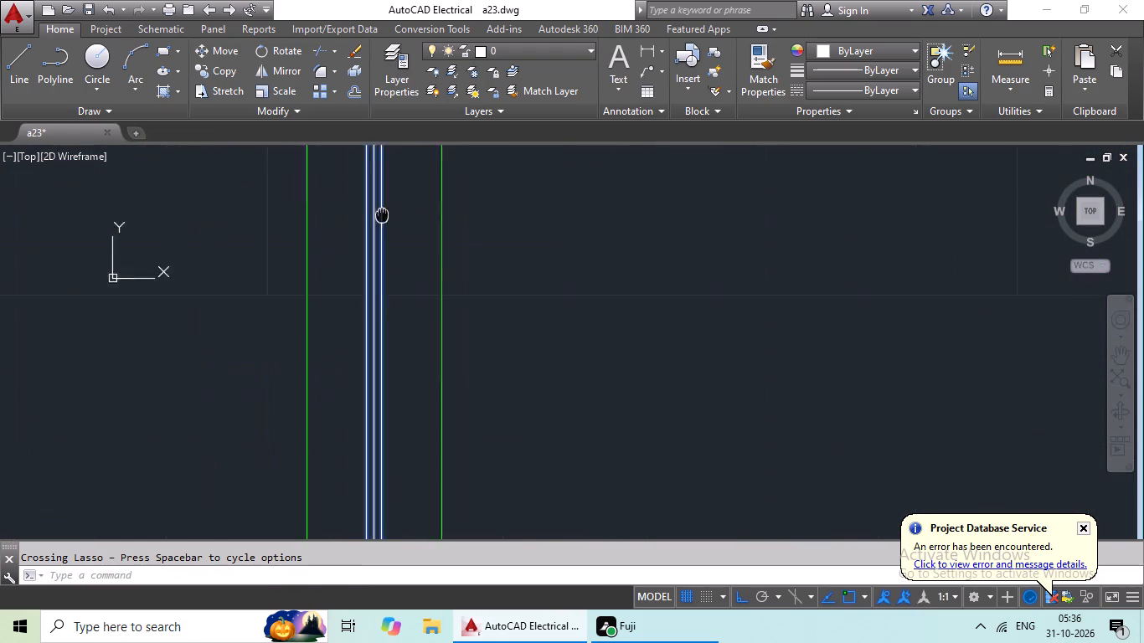
middle_click_drag(384, 191, 382, 136)
scroll(381, 280, "down", 2)
middle_click_drag(368, 368, 381, 294)
scroll(417, 317, "up", 4)
left_click_drag(384, 201, 283, 414)
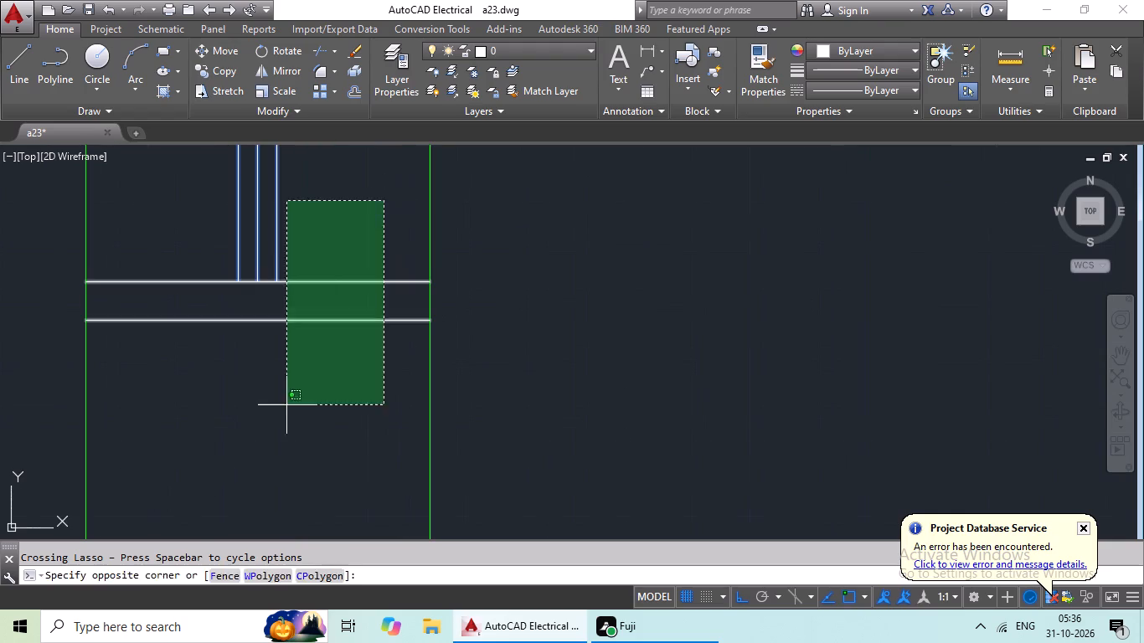
left_click_drag(283, 414, 281, 419)
Add the right exterior wall window of the small room below the second-row right bedroom to the selection, with both ends' jamb lines.
scroll(443, 383, "down", 6)
scroll(546, 378, "down", 2)
middle_click_drag(685, 368, 539, 342)
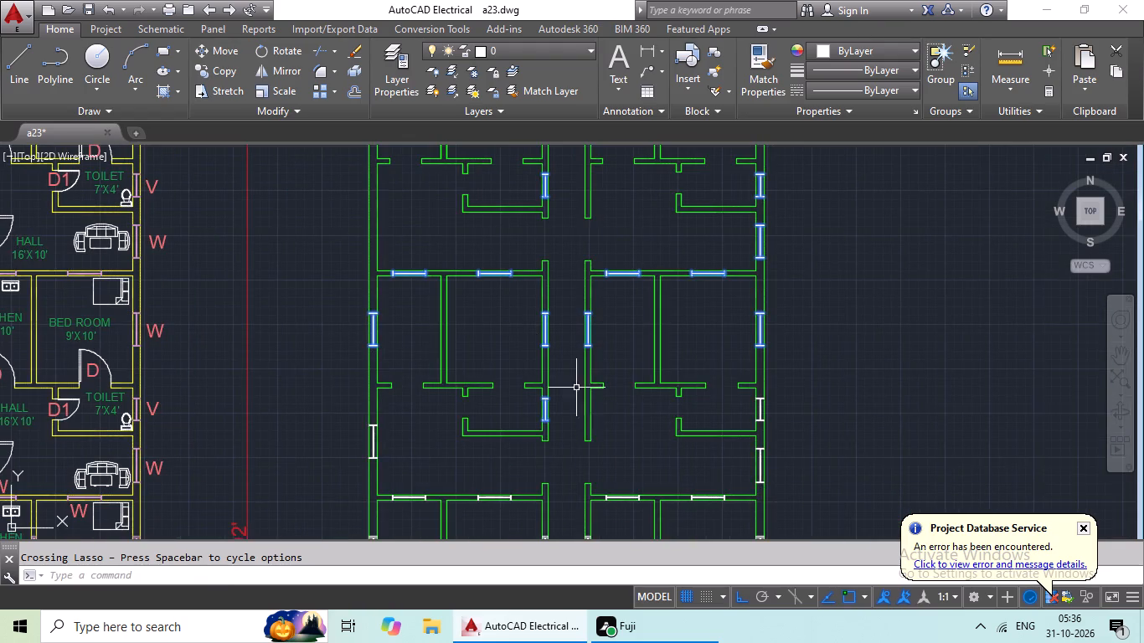
middle_click_drag(592, 417, 506, 412)
scroll(675, 402, "up", 7)
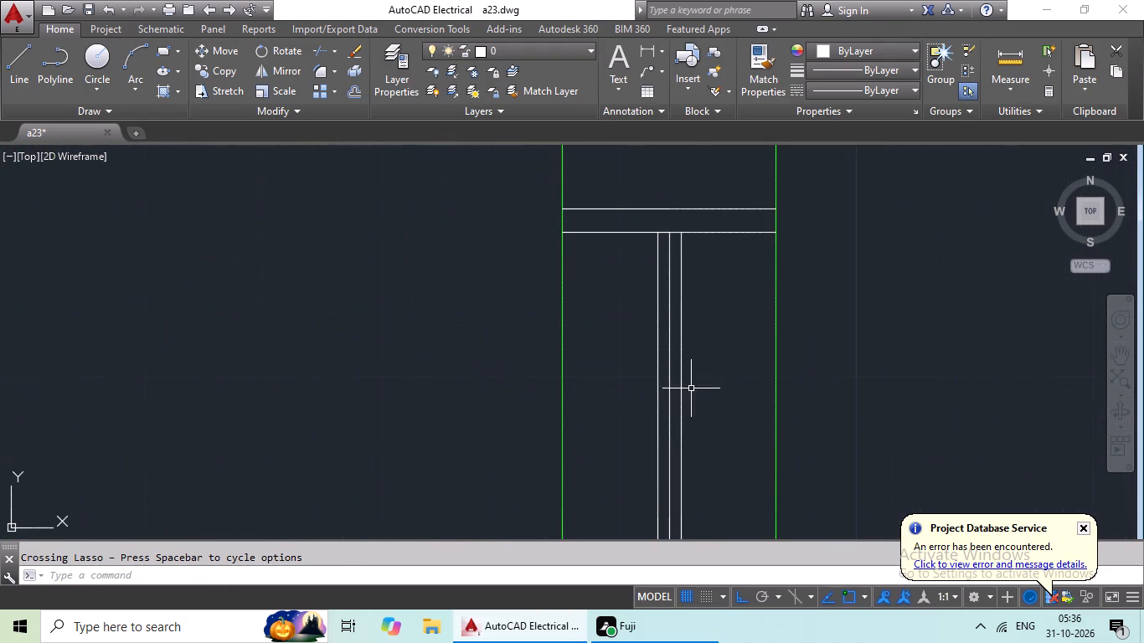
left_click_drag(732, 351, 638, 464)
left_click_drag(680, 172, 605, 338)
middle_click_drag(639, 434, 642, 422)
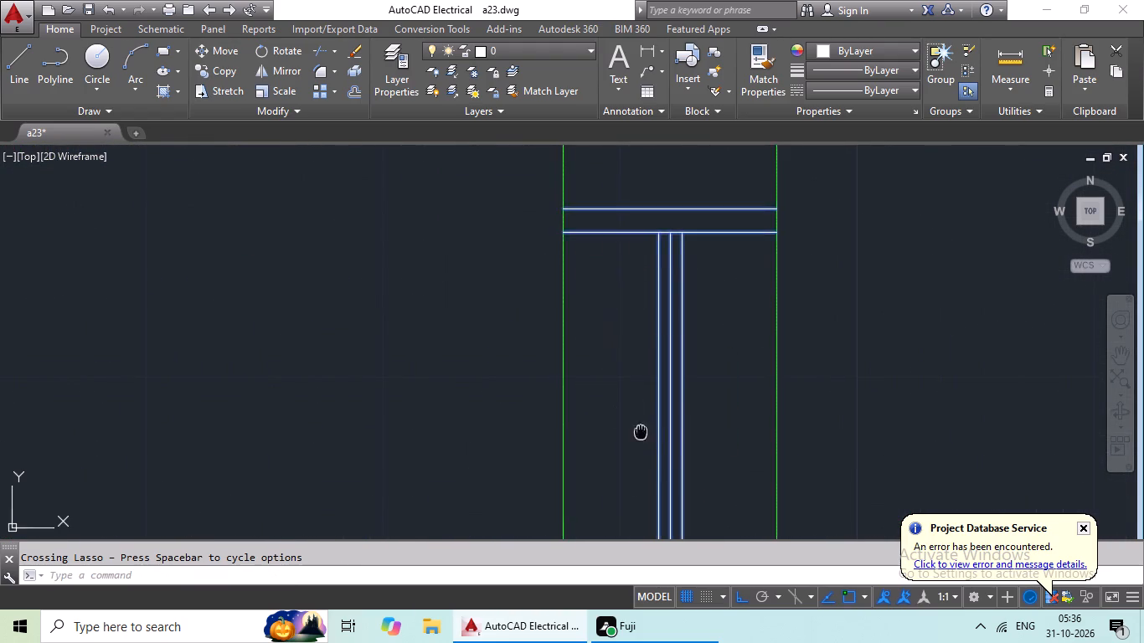
middle_click_drag(642, 422, 624, 240)
scroll(601, 339, "down", 2)
middle_click_drag(602, 377, 600, 264)
scroll(654, 336, "up", 3)
left_click_drag(641, 336, 540, 484)
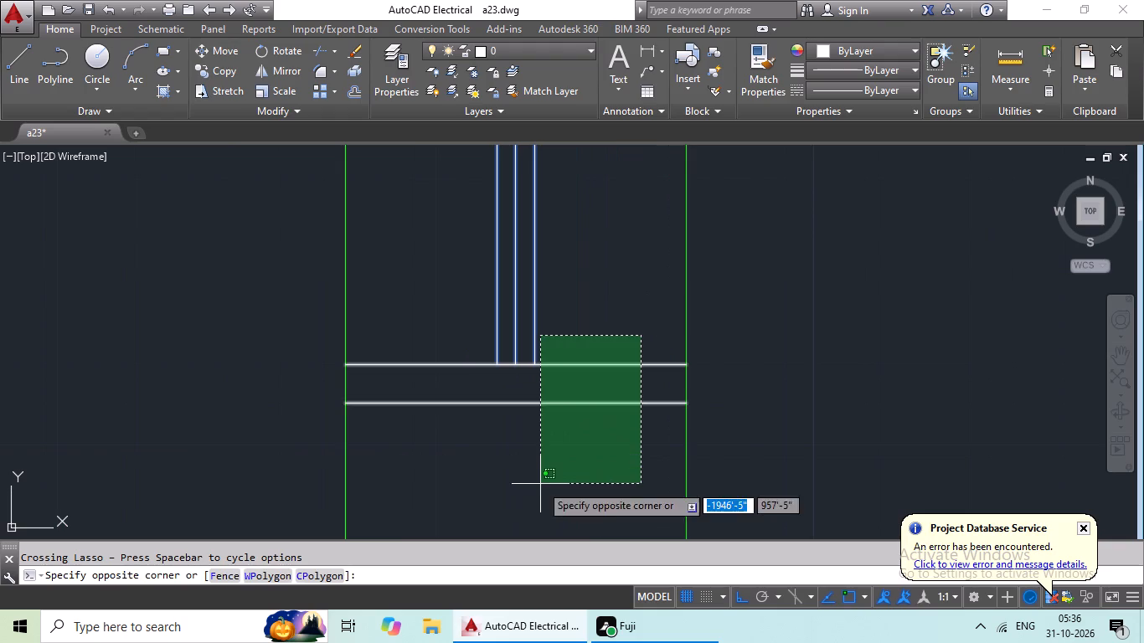
left_click(541, 474)
Add the second-row left hall's window in the left exterior wall to the selection, including the jamb lines at both ends.
scroll(560, 415, "down", 3)
middle_click_drag(384, 409, 585, 227)
scroll(575, 350, "down", 2)
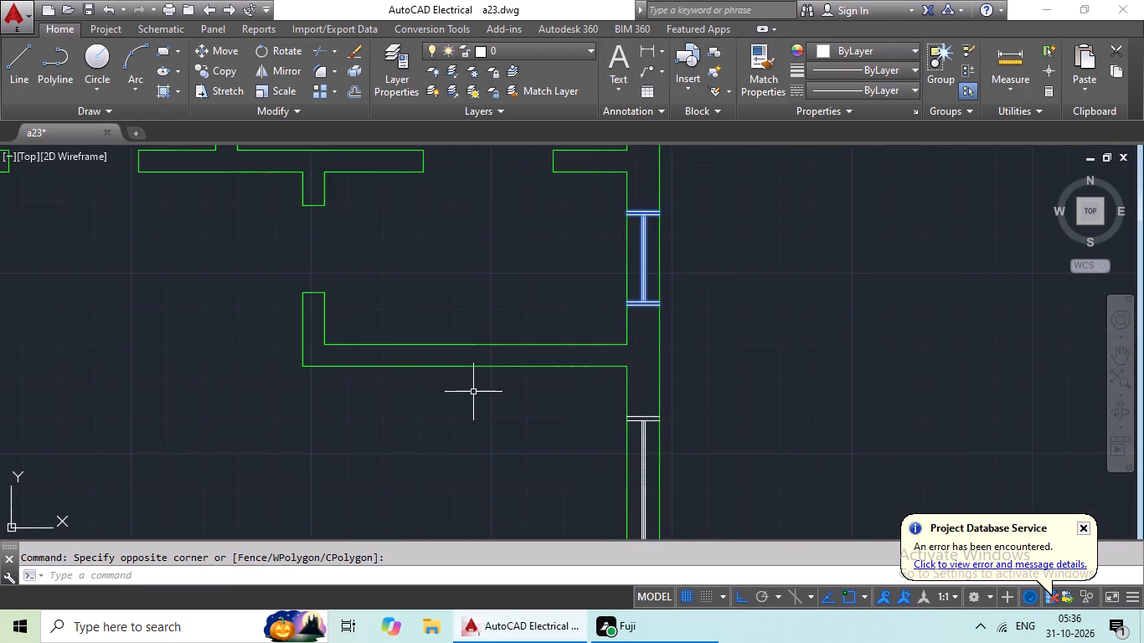
middle_click_drag(448, 399, 808, 324)
scroll(732, 342, "down", 3)
middle_click_drag(612, 396, 788, 354)
scroll(570, 292, "up", 1)
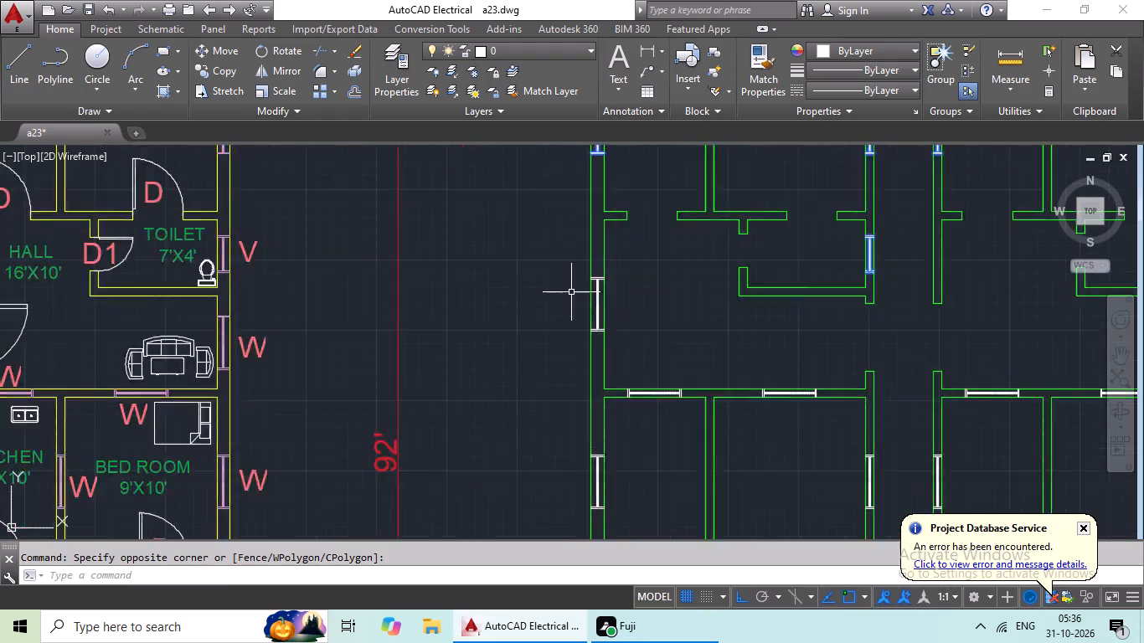
scroll(571, 292, "up", 7)
left_click_drag(672, 263, 575, 370)
scroll(704, 291, "down", 1)
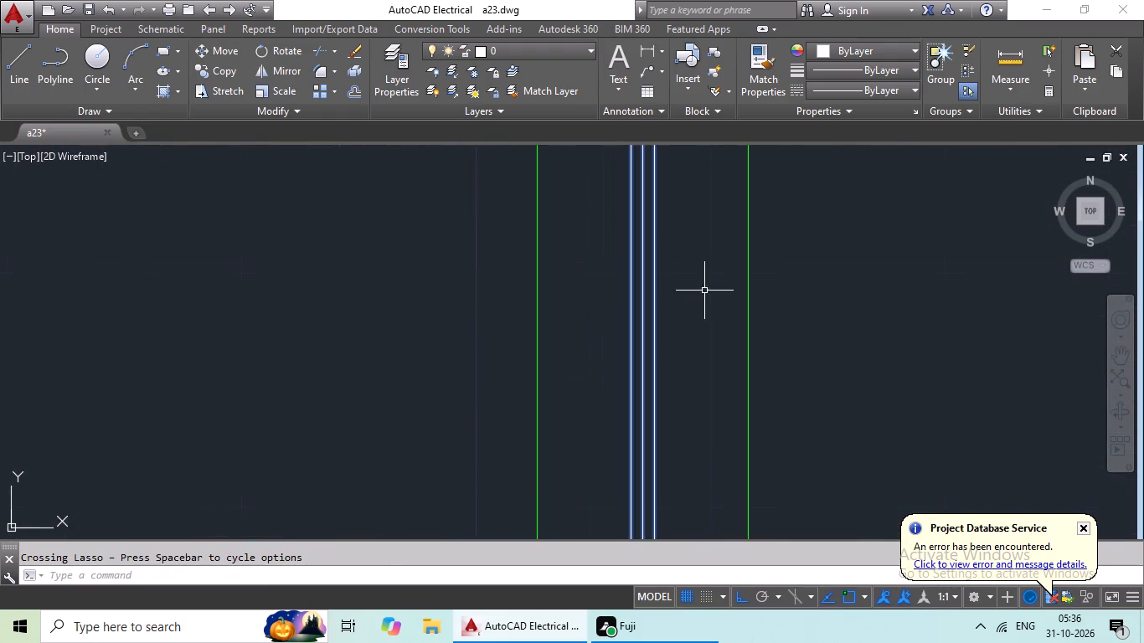
middle_click_drag(704, 291, 646, 453)
left_click_drag(652, 213, 521, 326)
middle_click_drag(625, 432, 632, 114)
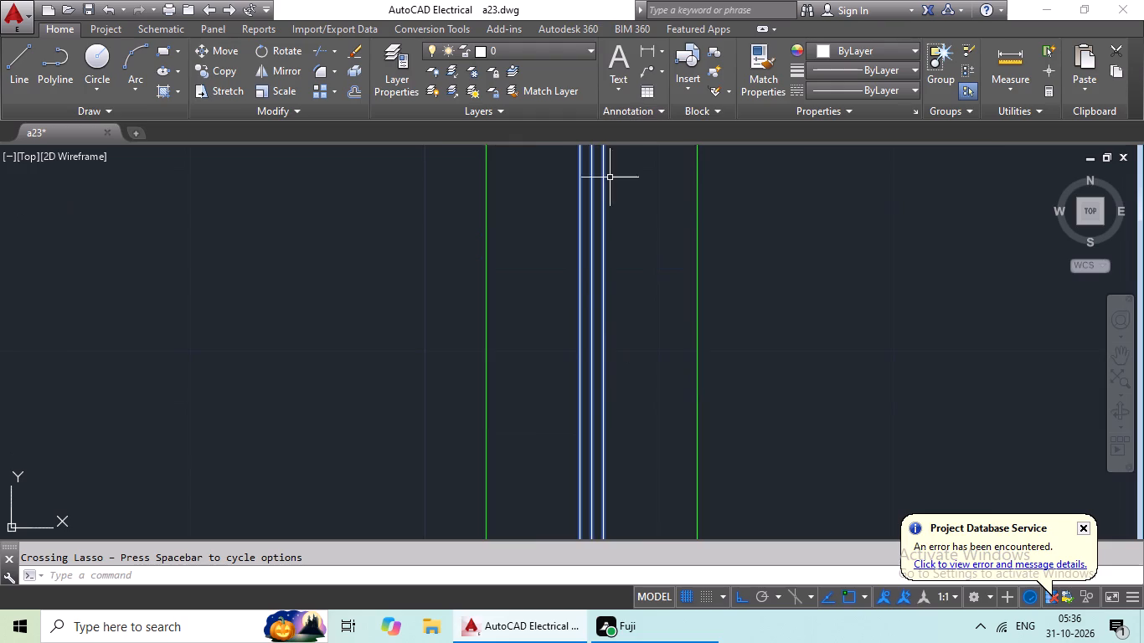
scroll(604, 221, "down", 2)
middle_click_drag(614, 337, 595, 188)
scroll(600, 300, "up", 4)
left_click_drag(618, 291, 510, 540)
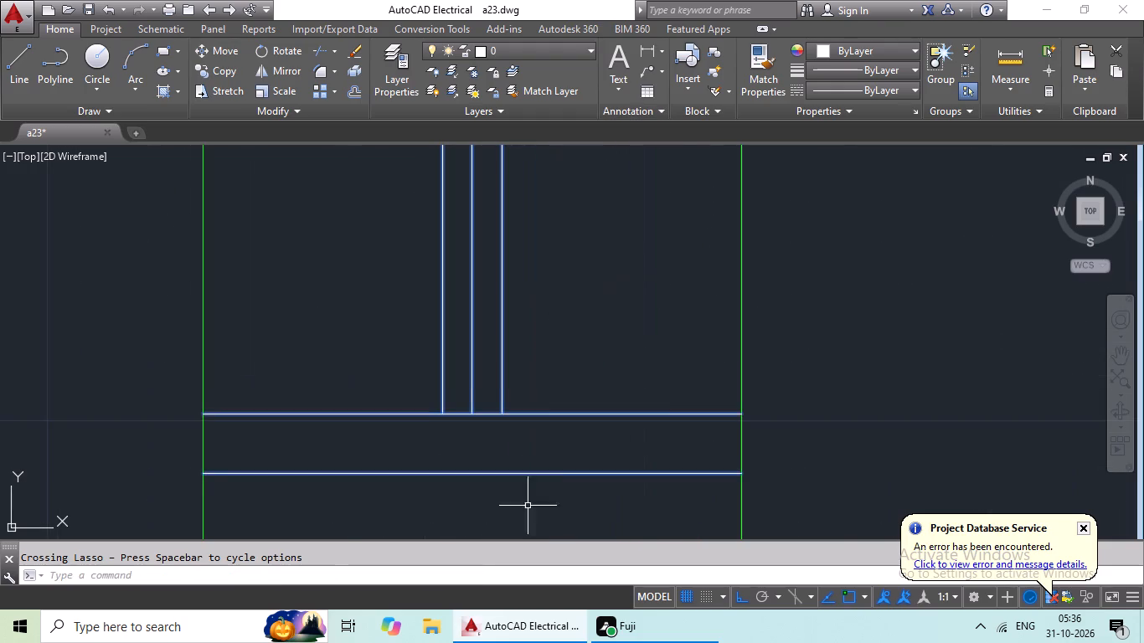
Add the window in the cross wall above the third-row left bedroom to the selection, with both ends' jamb lines.
scroll(657, 399, "down", 4)
middle_click_drag(802, 362, 488, 360)
scroll(606, 357, "down", 3)
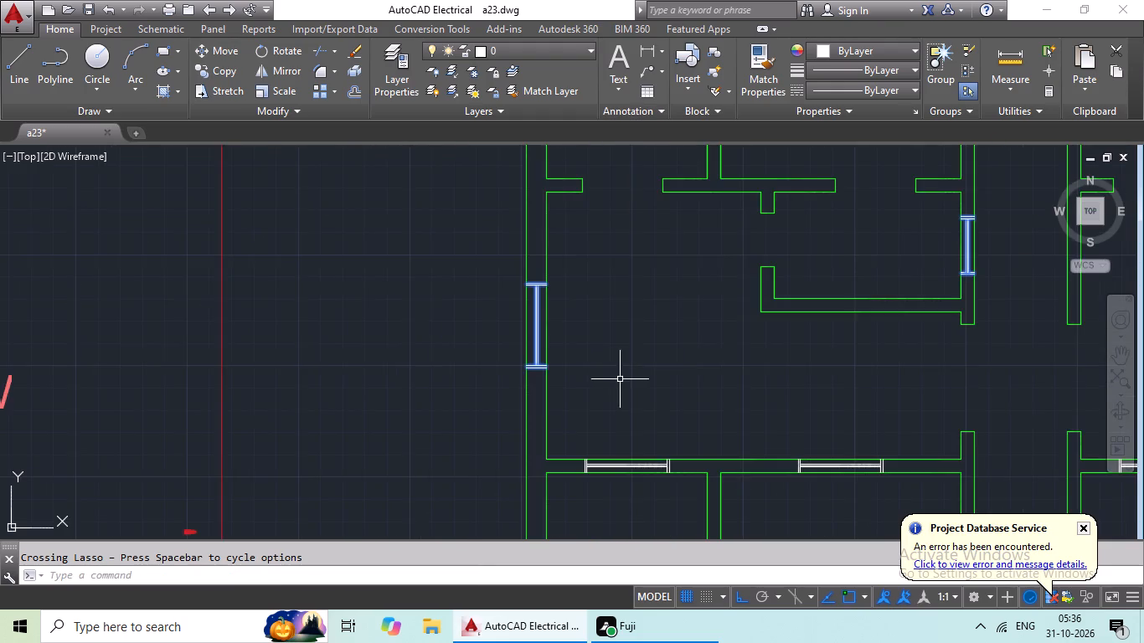
middle_click_drag(643, 375, 473, 314)
scroll(702, 412, "up", 4)
left_click_drag(857, 363, 721, 390)
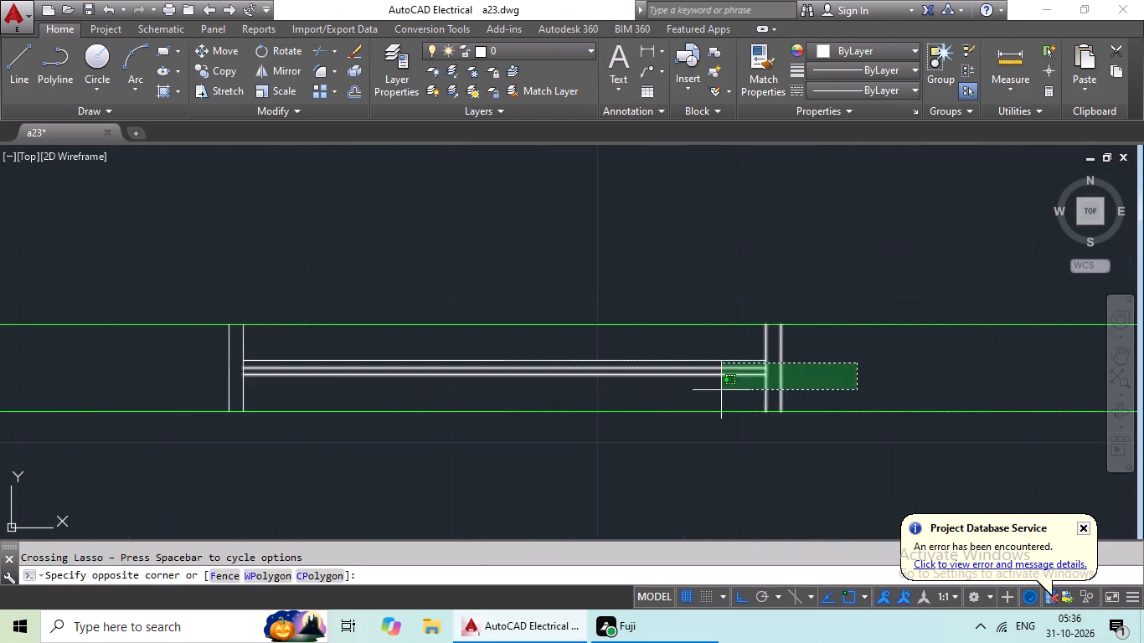
left_click_drag(721, 390, 380, 360)
middle_click_drag(395, 364, 625, 363)
scroll(479, 340, "up", 3)
left_click_drag(497, 331, 389, 345)
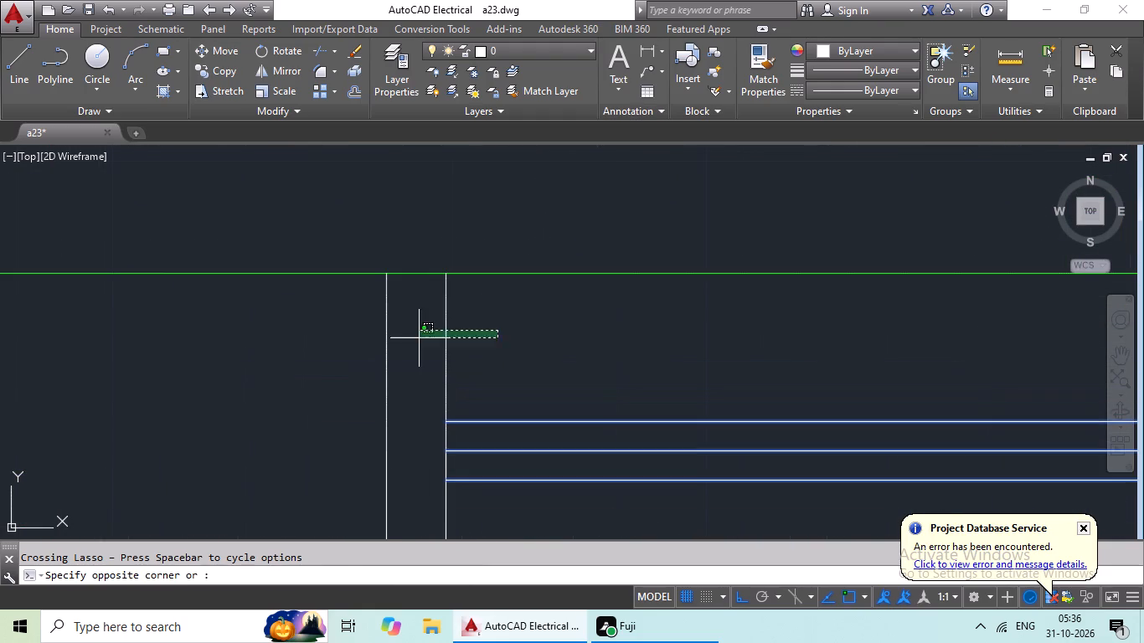
left_click_drag(389, 345, 327, 370)
scroll(469, 370, "down", 4)
left_click(461, 369)
Add the window in the cross wall above the third-row left kitchen to the selection, with both ends' jamb lines.
middle_click_drag(461, 396, 801, 338)
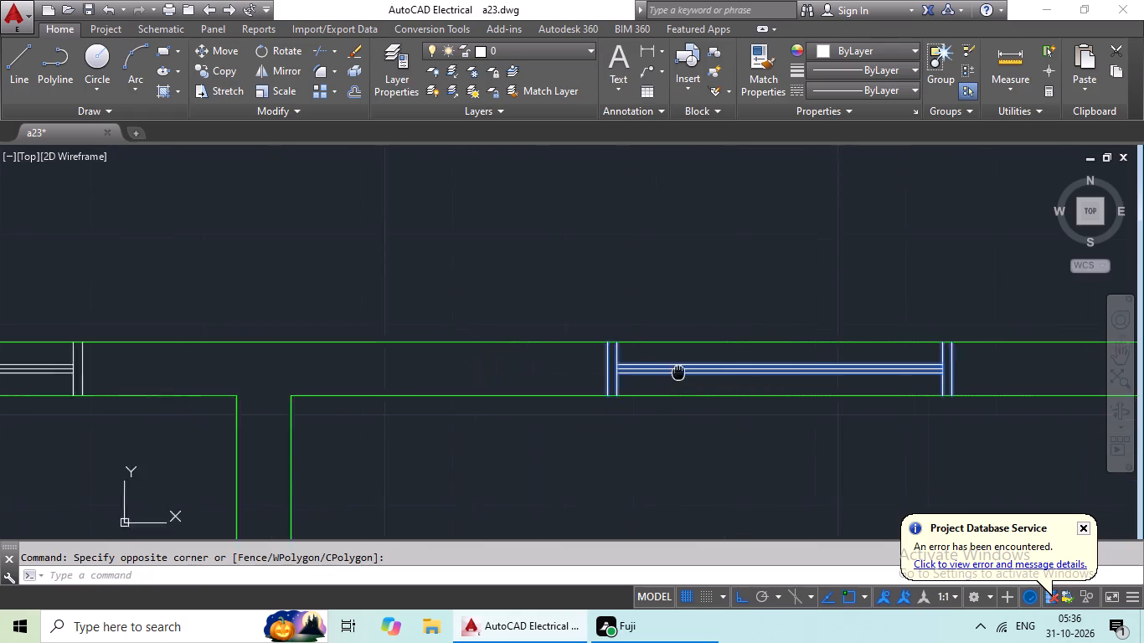
scroll(527, 389, "down", 2)
scroll(409, 352, "up", 4)
scroll(668, 412, "up", 1)
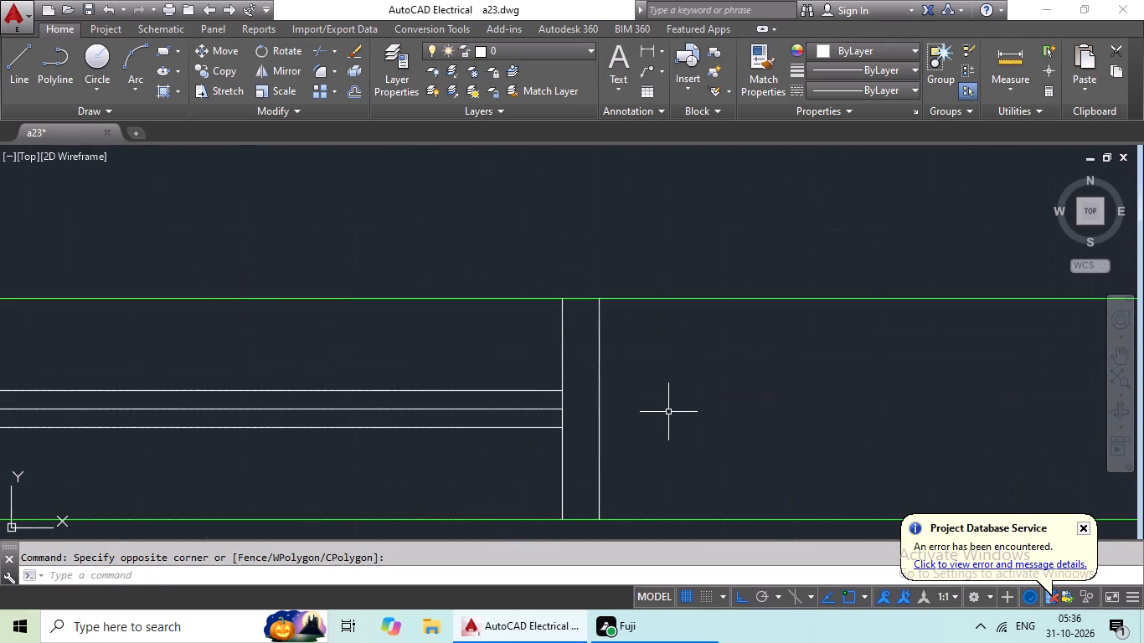
left_click_drag(715, 383, 299, 386)
middle_click_drag(315, 380, 930, 418)
middle_click_drag(287, 427, 303, 424)
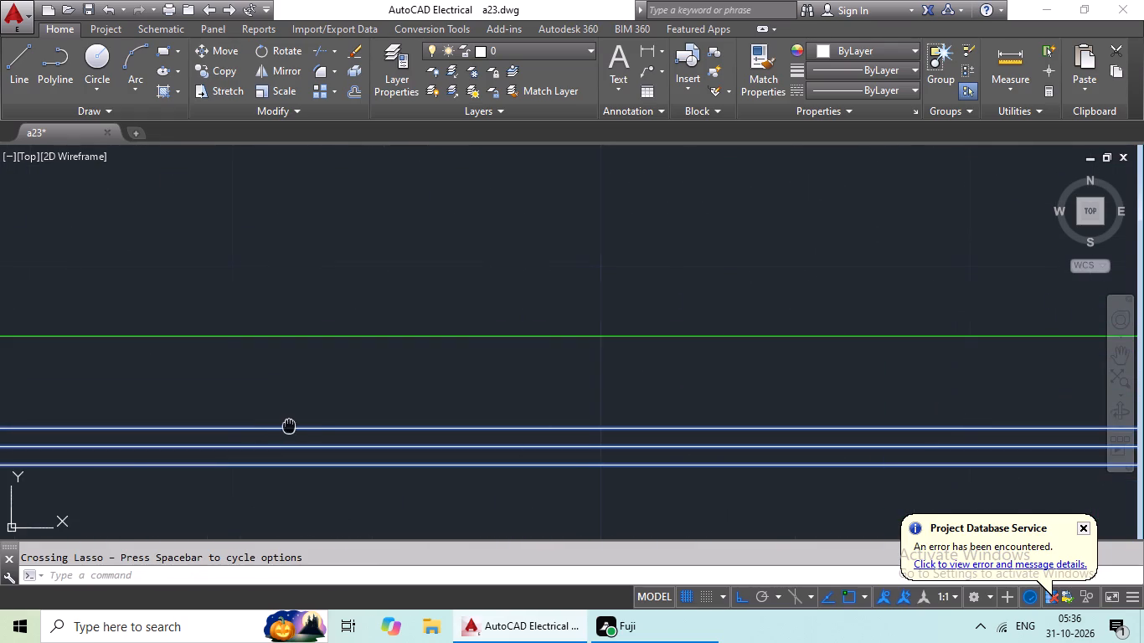
middle_click_drag(303, 424, 848, 404)
left_click_drag(528, 358, 234, 367)
scroll(699, 435, "down", 2)
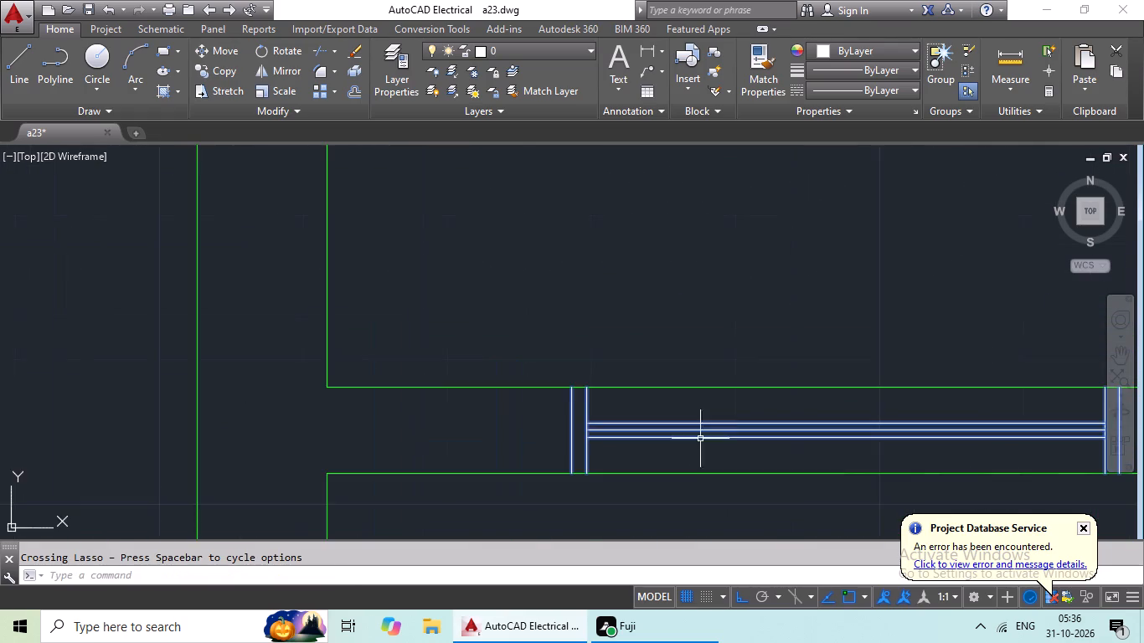
Add the third-row left kitchen's window in the left exterior wall to the selection, including the jamb lines at both ends.
middle_click_drag(703, 458, 689, 187)
scroll(656, 318, "down", 2)
middle_click_drag(660, 369, 691, 170)
scroll(551, 405, "up", 3)
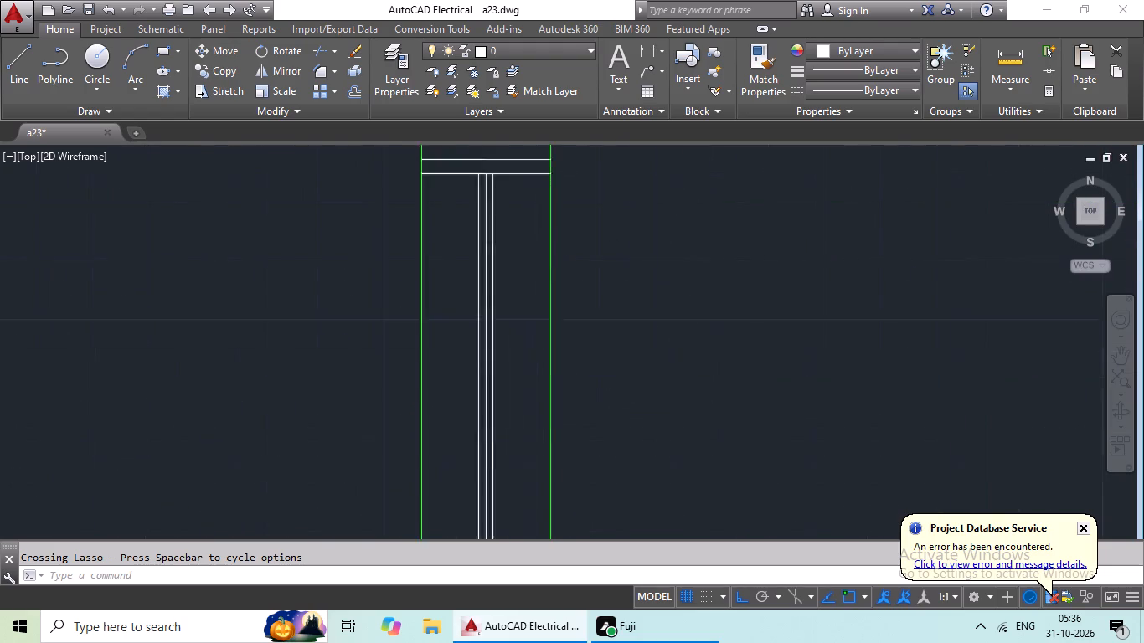
left_click_drag(525, 254, 394, 385)
middle_click_drag(507, 292, 516, 513)
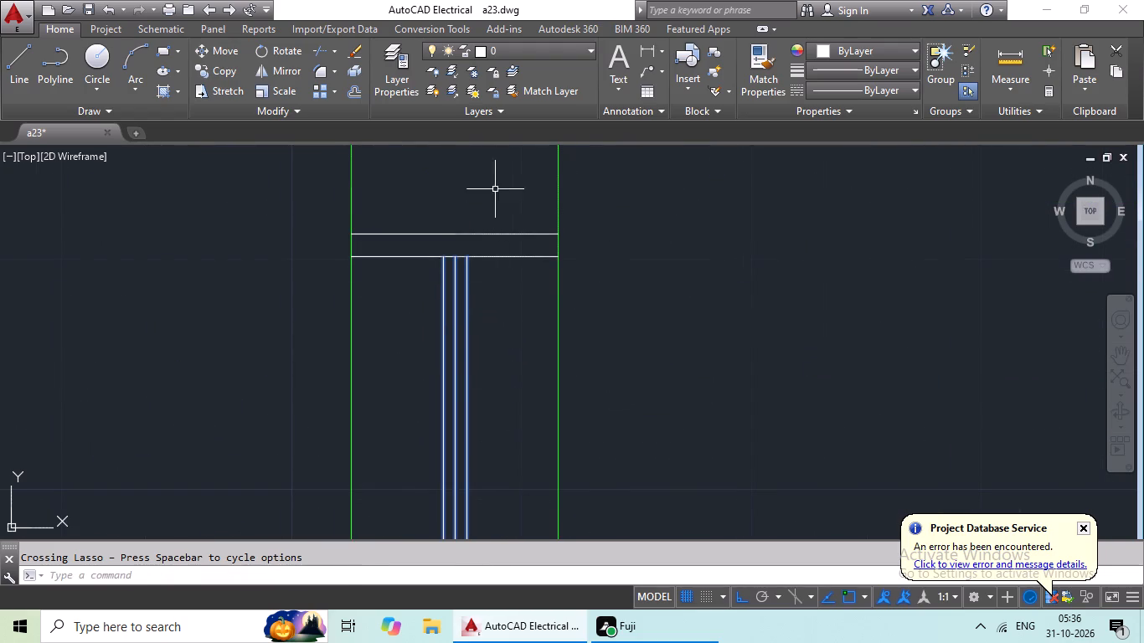
left_click_drag(493, 189, 389, 348)
left_click(418, 358)
scroll(502, 370, "down", 2)
middle_click_drag(505, 378, 523, 141)
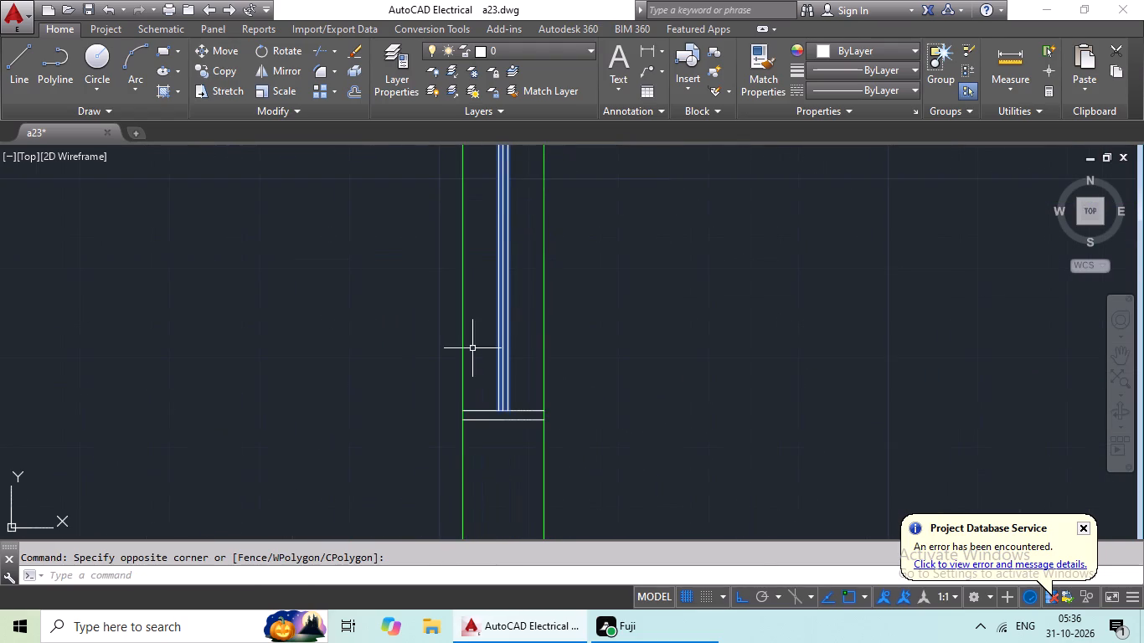
scroll(512, 443, "up", 2)
left_click_drag(543, 306, 432, 483)
left_click(432, 483)
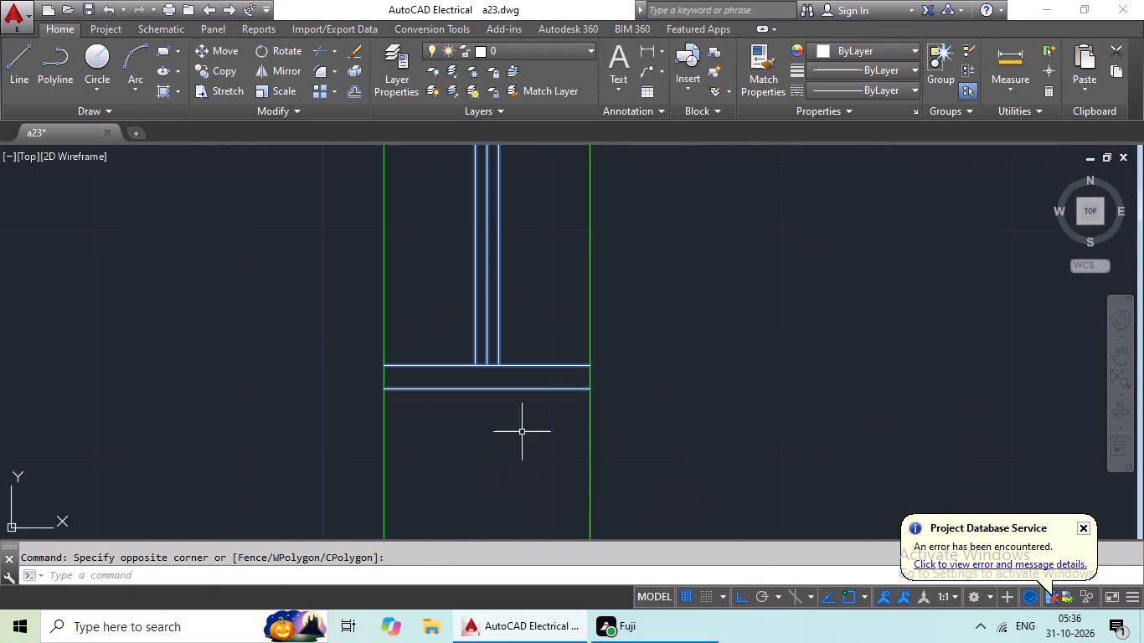
Add the third-row left bedroom's window in its corridor-side wall to the selection, including the jamb lines at both ends.
scroll(597, 353, "down", 3)
scroll(787, 355, "down", 2)
middle_click_drag(799, 371, 482, 388)
scroll(827, 370, "up", 2)
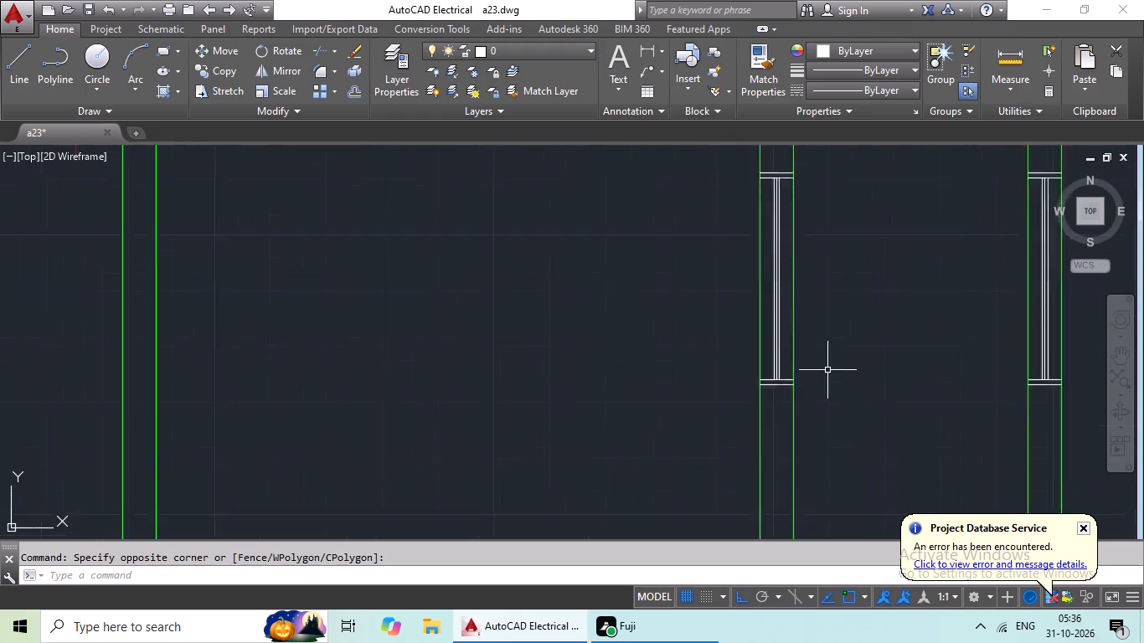
scroll(825, 369, "up", 2)
scroll(738, 322, "up", 3)
left_click_drag(702, 285, 454, 450)
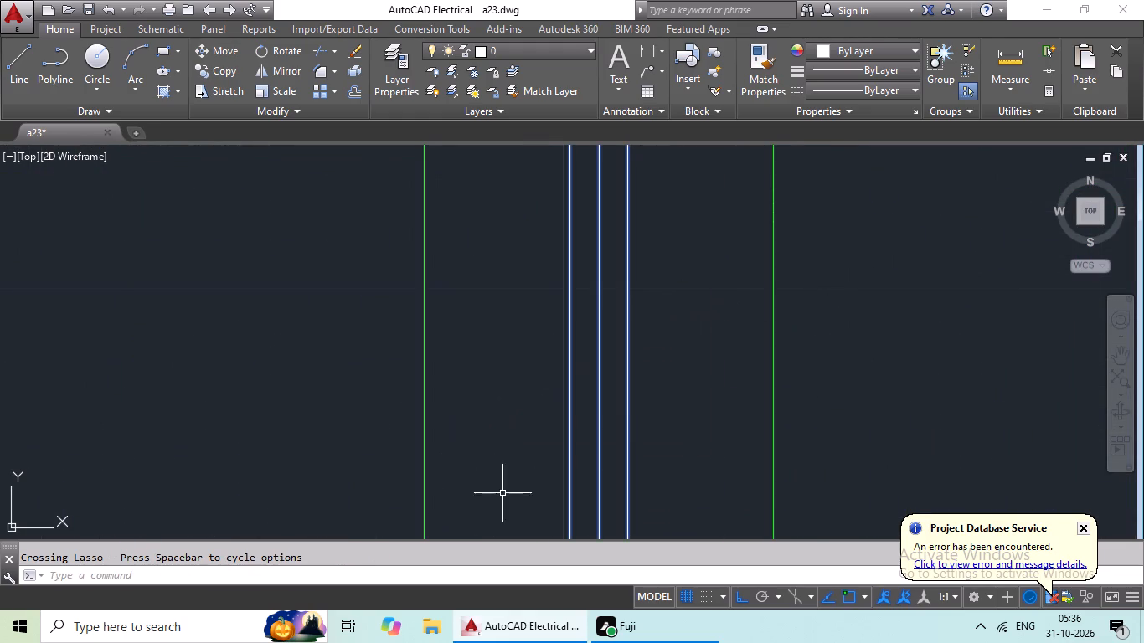
middle_click_drag(538, 489, 544, 293)
left_click_drag(676, 375, 569, 529)
scroll(667, 308, "down", 3)
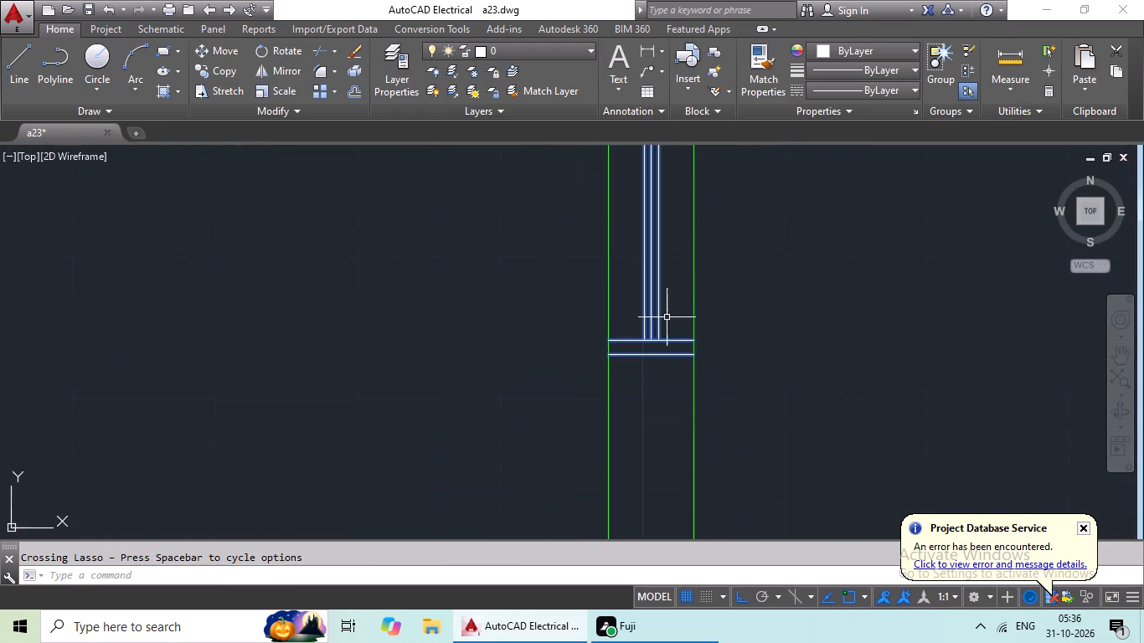
middle_click_drag(667, 284, 502, 615)
middle_click_drag(497, 221, 446, 379)
scroll(456, 314, "up", 3)
left_click_drag(477, 218, 411, 374)
left_click(411, 374)
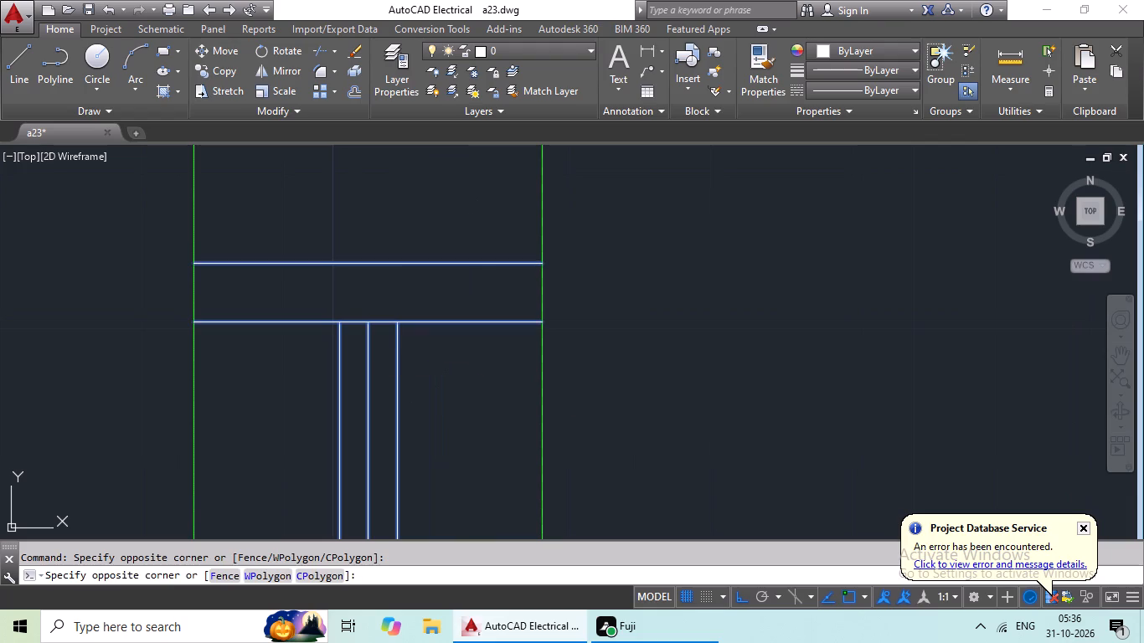
left_click(443, 368)
Add the third-row right kitchen's window in its corridor-side wall to the selection, including the jamb lines at both ends.
scroll(774, 352, "down", 4)
middle_click_drag(791, 359, 363, 301)
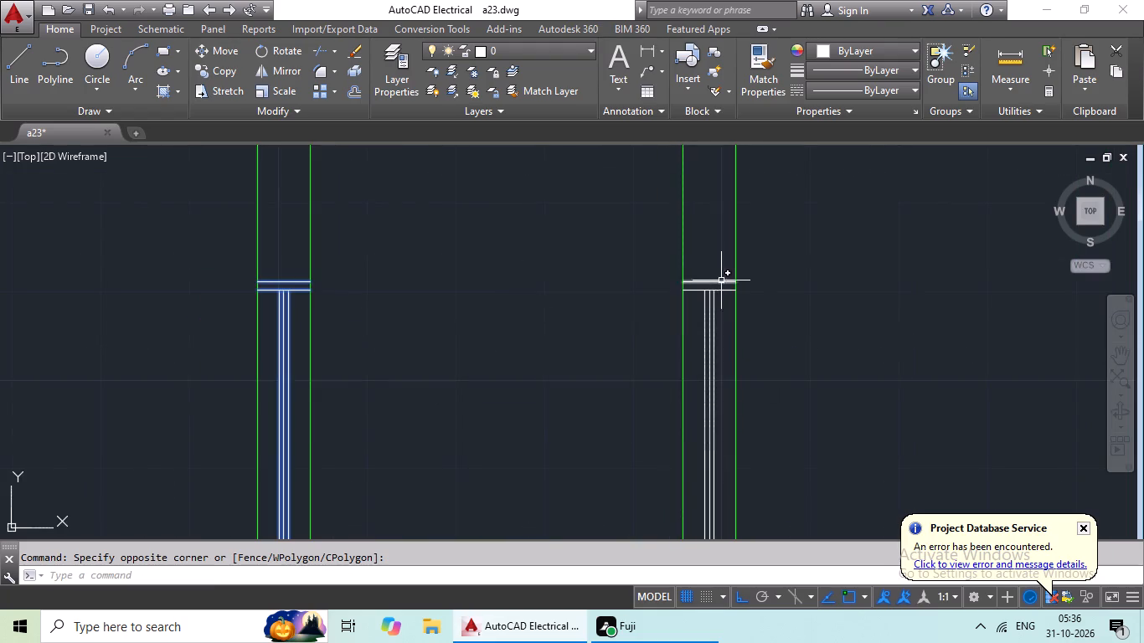
scroll(721, 280, "up", 4)
left_click_drag(730, 250, 689, 533)
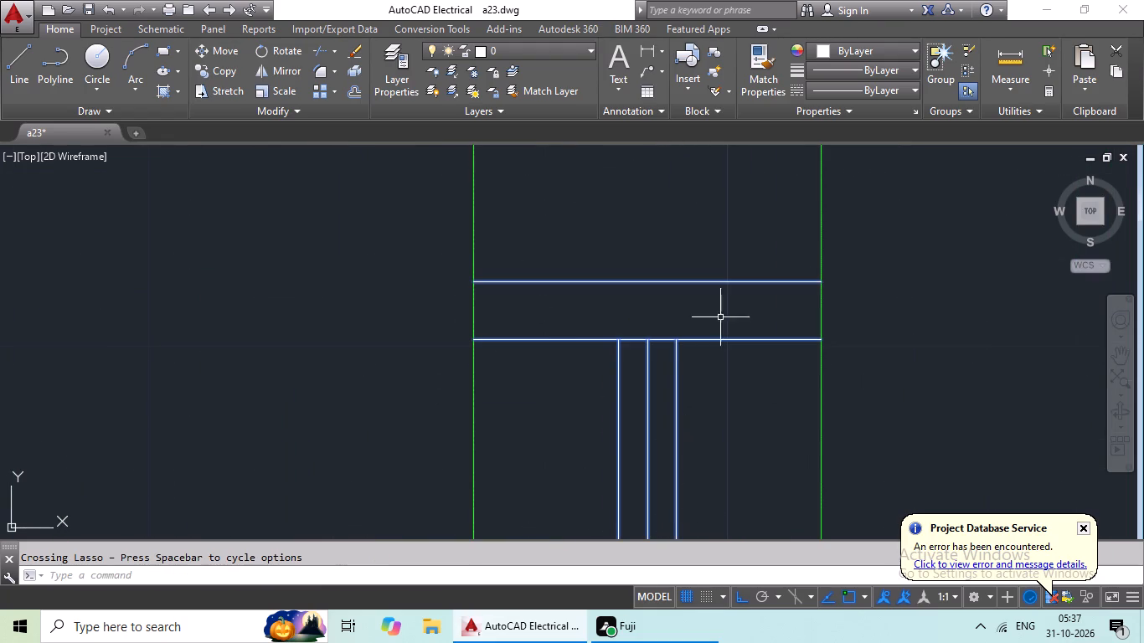
scroll(720, 394, "down", 1)
middle_click_drag(717, 401, 677, 181)
middle_click_drag(647, 349, 621, 149)
scroll(626, 260, "down", 2)
middle_click_drag(633, 324, 634, 324)
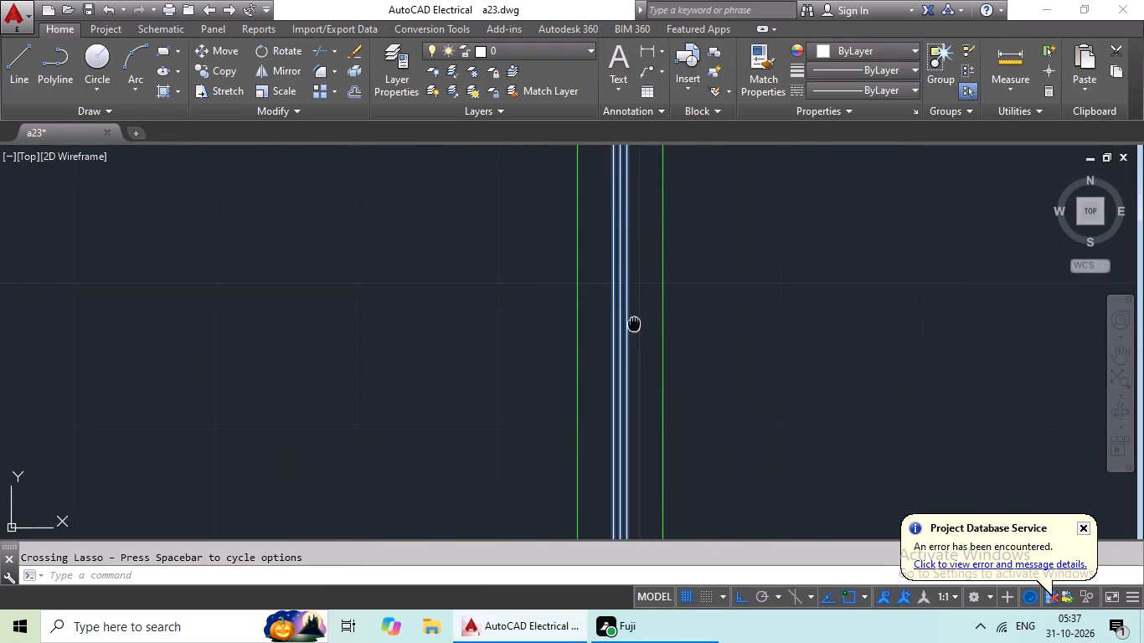
middle_click_drag(634, 324, 605, 97)
middle_click_drag(602, 302, 605, 247)
scroll(606, 375, "up", 4)
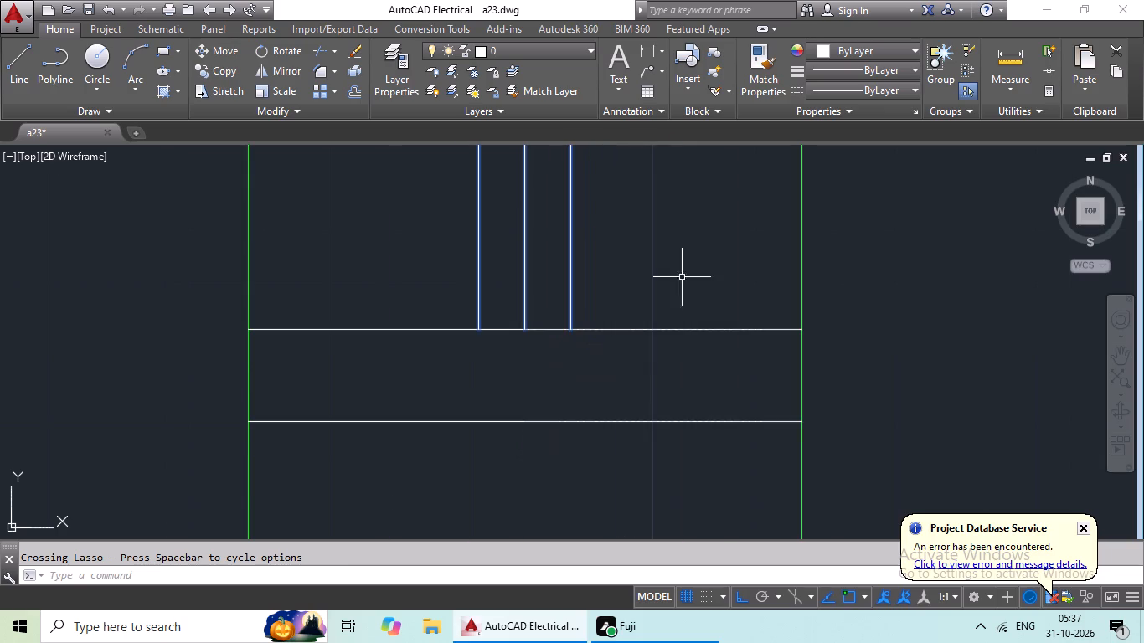
left_click_drag(687, 259, 553, 507)
Add the window in the cross wall above the third-row right kitchen to the selection, with both ends' jamb lines.
scroll(647, 395, "down", 8)
scroll(580, 423, "down", 1)
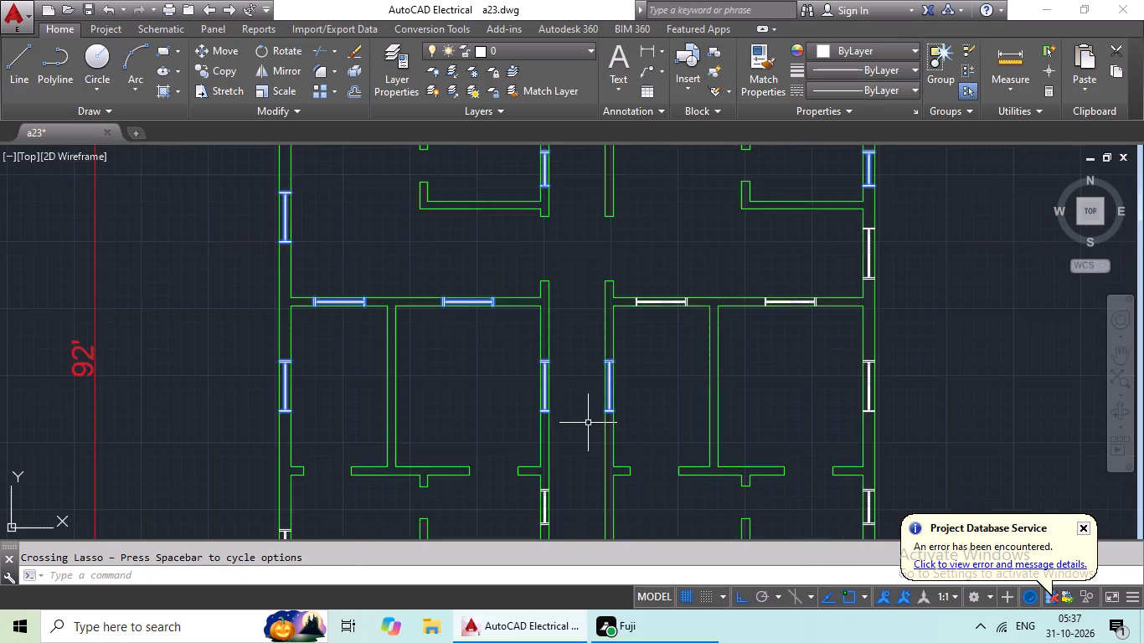
middle_click_drag(588, 423, 599, 358)
middle_click_drag(781, 293, 651, 422)
scroll(570, 370, "up", 5)
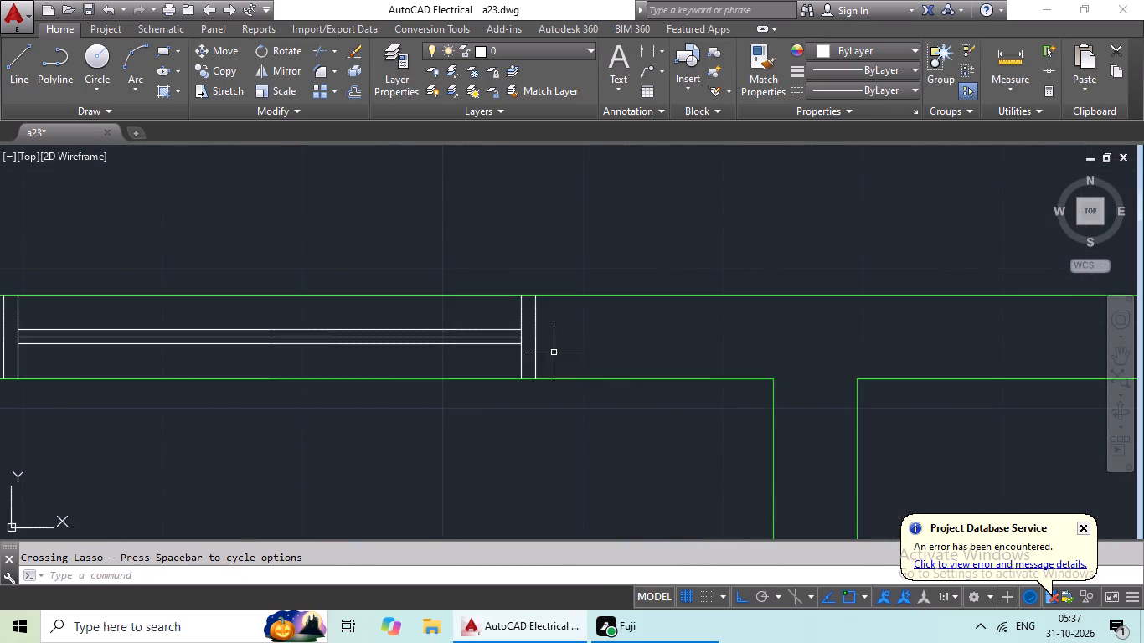
scroll(548, 349, "up", 2)
middle_click_drag(578, 342, 827, 337)
left_click_drag(853, 314, 261, 279)
middle_click_drag(385, 300, 1018, 299)
left_click_drag(328, 275, 12, 288)
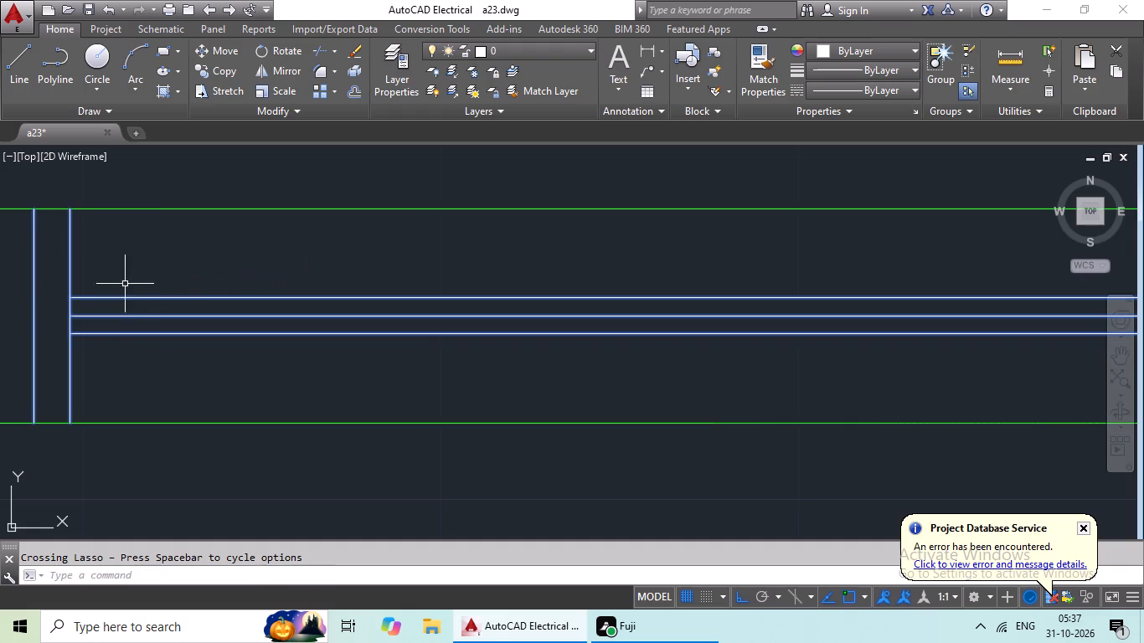
Add the window in the cross wall above the third-row right bedroom to the selection, with both ends' jamb lines.
scroll(211, 278, "down", 4)
middle_click_drag(445, 362, 295, 367)
scroll(608, 310, "up", 3)
middle_click_drag(647, 322, 420, 373)
scroll(592, 399, "up", 1)
middle_click_drag(594, 399, 316, 377)
scroll(590, 382, "down", 2)
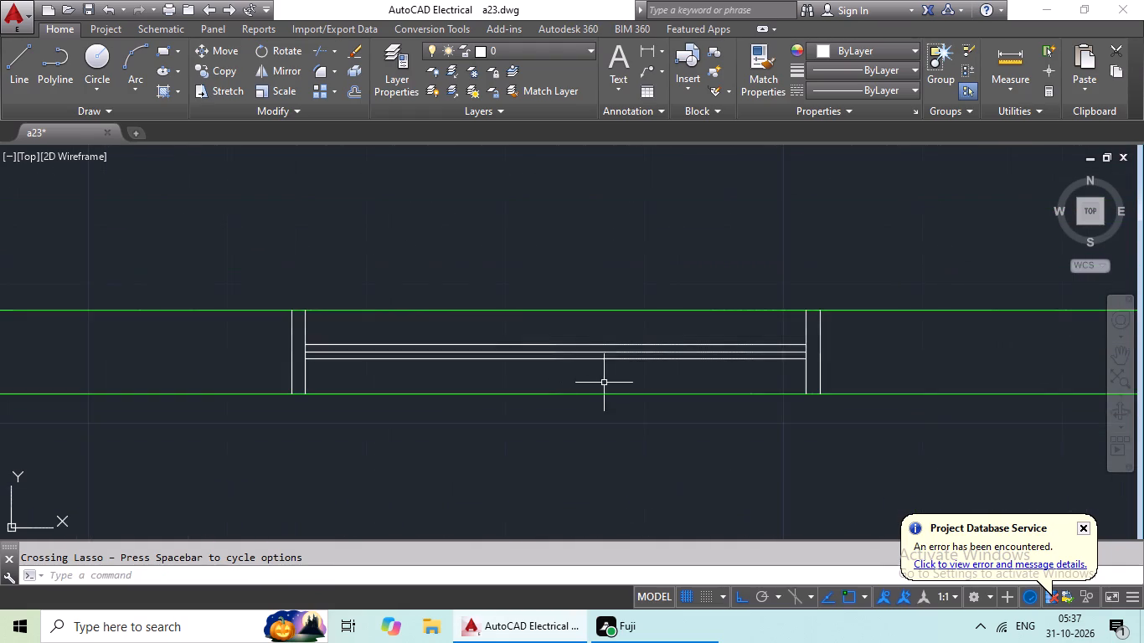
middle_click_drag(598, 383, 477, 406)
scroll(700, 381, "up", 2)
left_click_drag(839, 351, 284, 326)
middle_click_drag(325, 342, 313, 338)
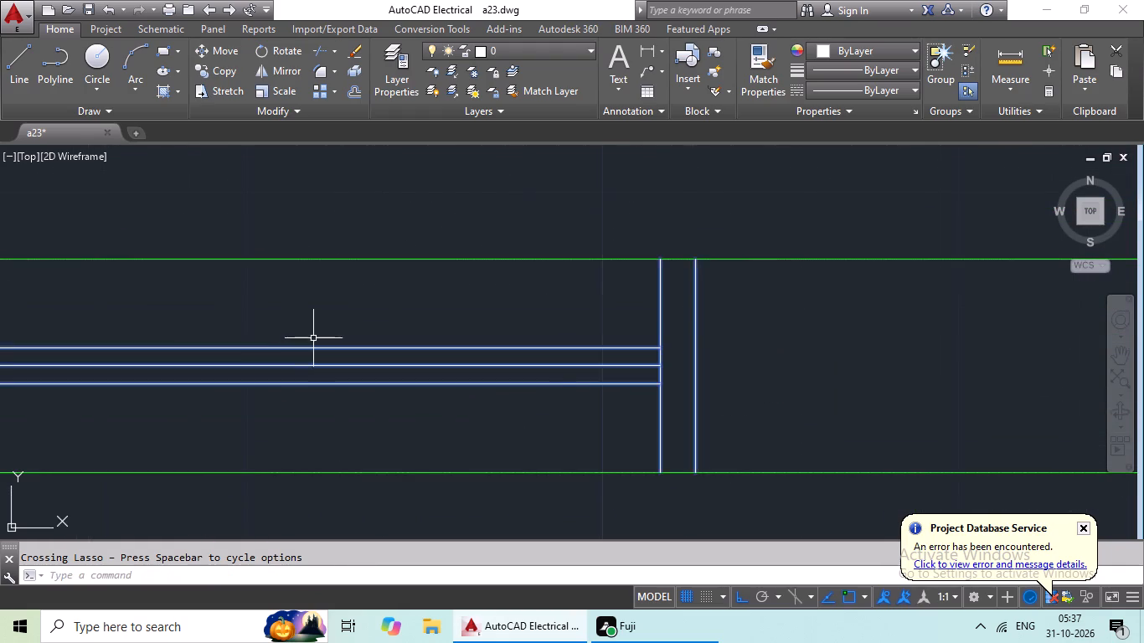
middle_click_drag(313, 338, 976, 374)
middle_click_drag(261, 377, 599, 363)
left_click_drag(421, 329, 194, 373)
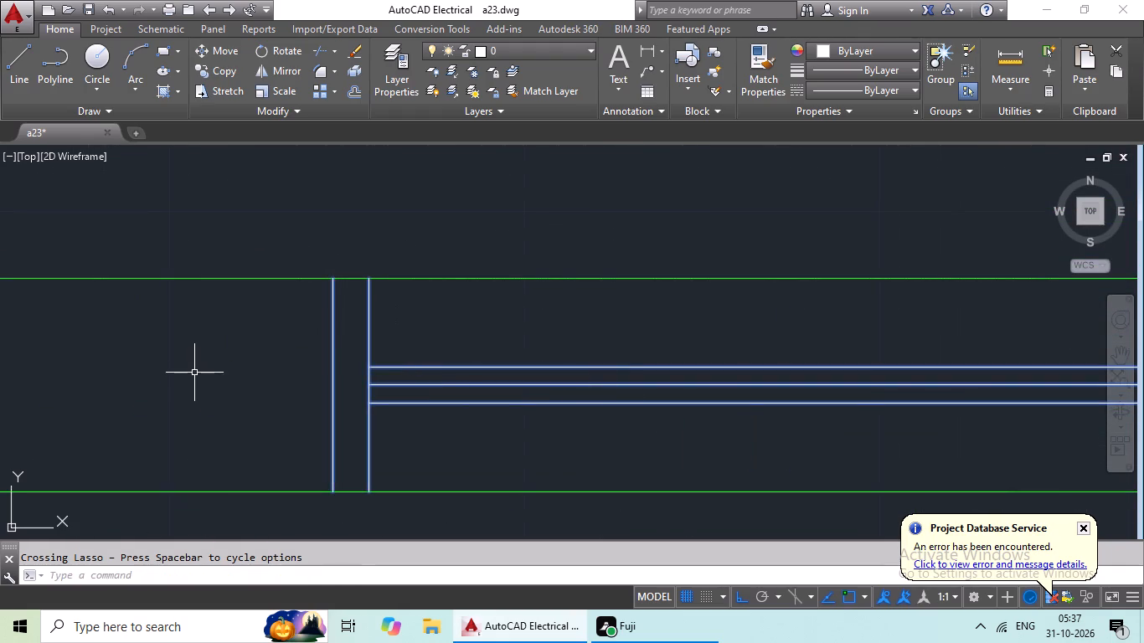
Add the second-row right hall's window in the right exterior wall to the selection, including the jamb lines at both ends.
scroll(611, 397, "down", 4)
middle_click_drag(694, 461, 237, 293)
scroll(387, 323, "down", 2)
middle_click_drag(466, 257, 425, 417)
scroll(403, 386, "up", 5)
left_click_drag(443, 314, 332, 407)
left_click(332, 407)
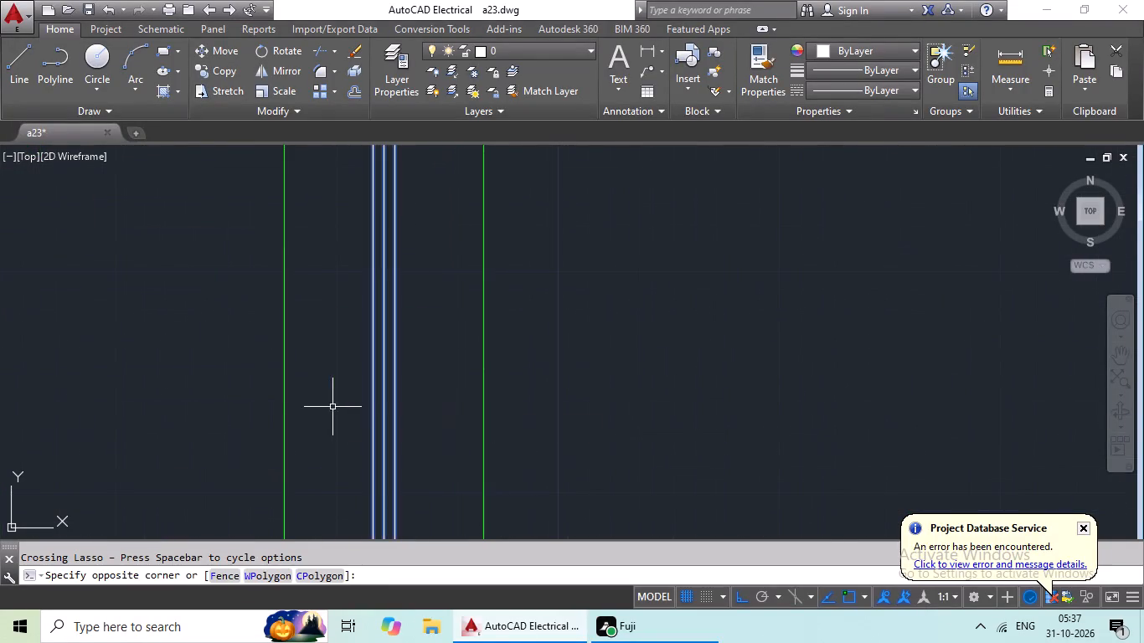
scroll(371, 397, "down", 3)
middle_click_drag(371, 405, 394, 295)
scroll(396, 363, "up", 4)
left_click_drag(427, 241, 369, 351)
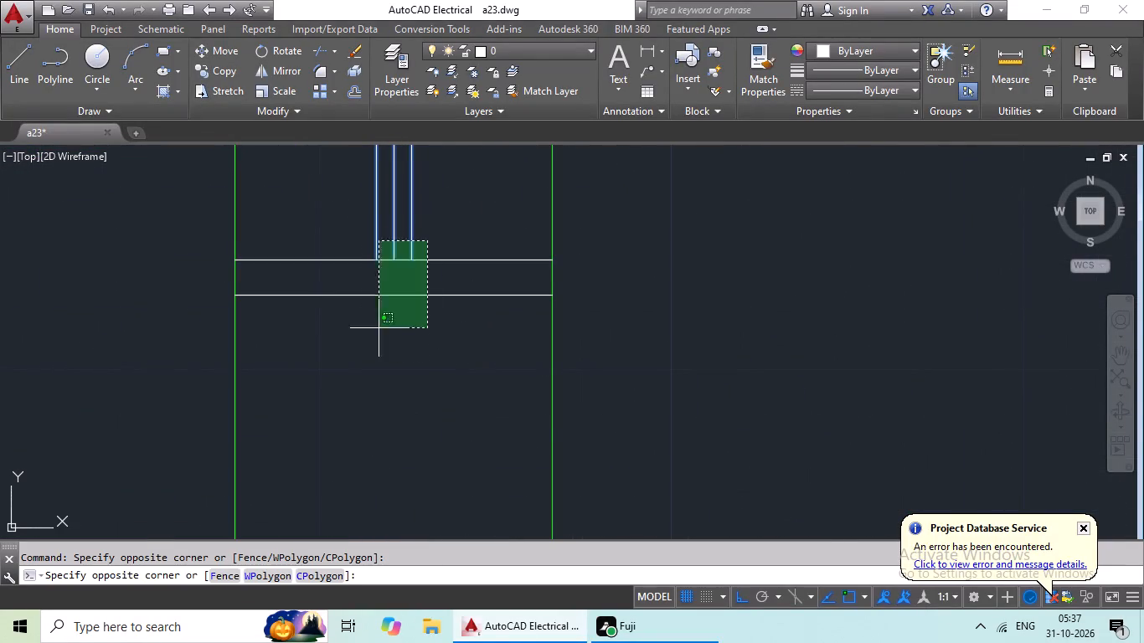
left_click_drag(369, 351, 350, 399)
left_click(350, 399)
scroll(457, 309, "down", 1)
middle_click_drag(449, 356, 384, 545)
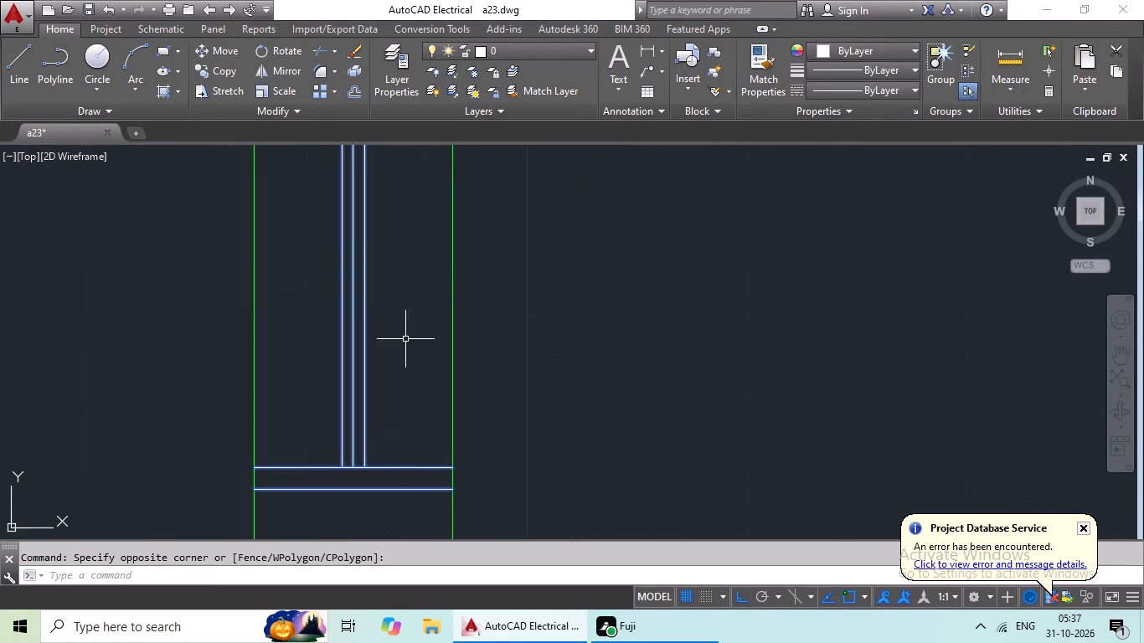
middle_click_drag(405, 349, 371, 626)
middle_click_drag(382, 421, 366, 640)
left_click_drag(336, 249, 330, 359)
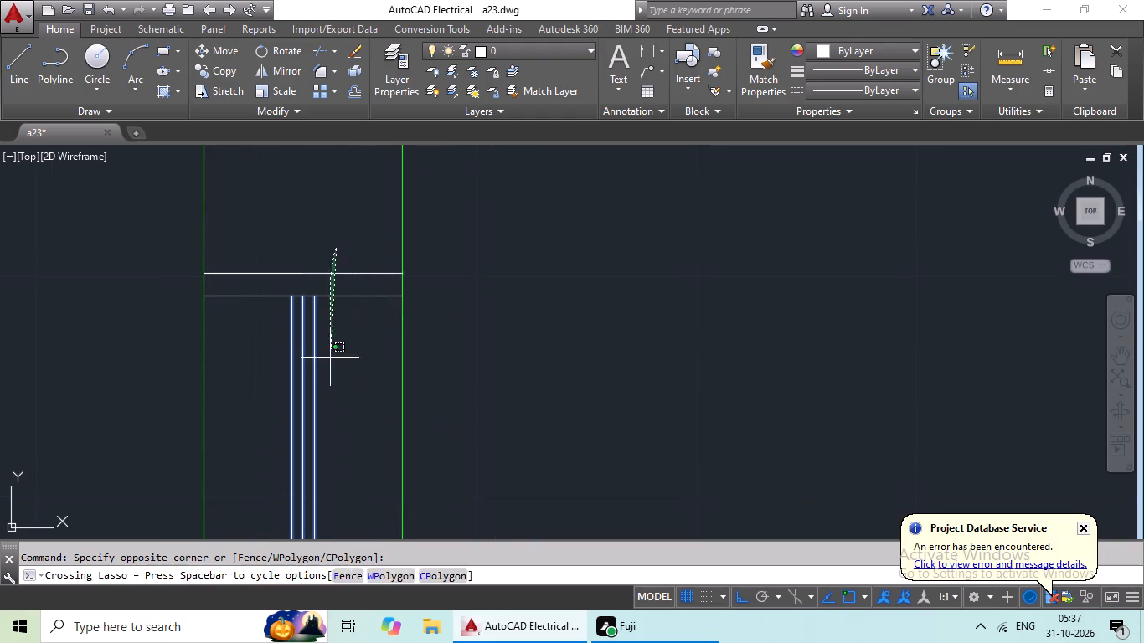
left_click_drag(330, 359, 330, 383)
scroll(290, 365, "down", 4)
middle_click_drag(291, 449, 366, 258)
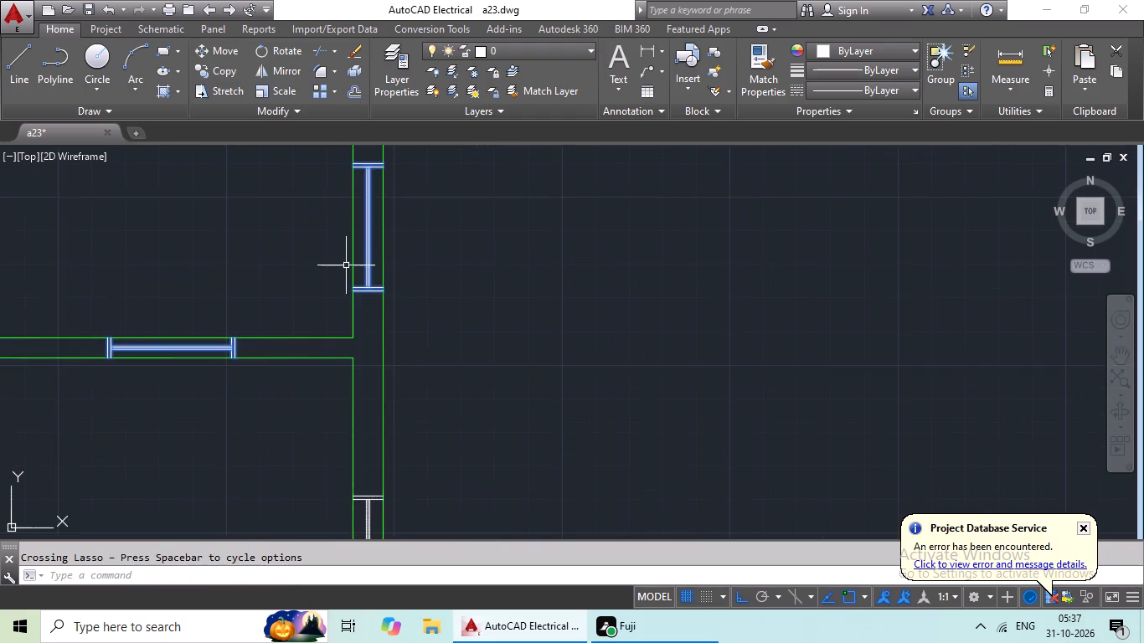
Add the third-row right bedroom's window in the right exterior wall to the selection, including the jamb lines at both ends.
scroll(346, 281, "down", 2)
middle_click_drag(312, 384, 359, 311)
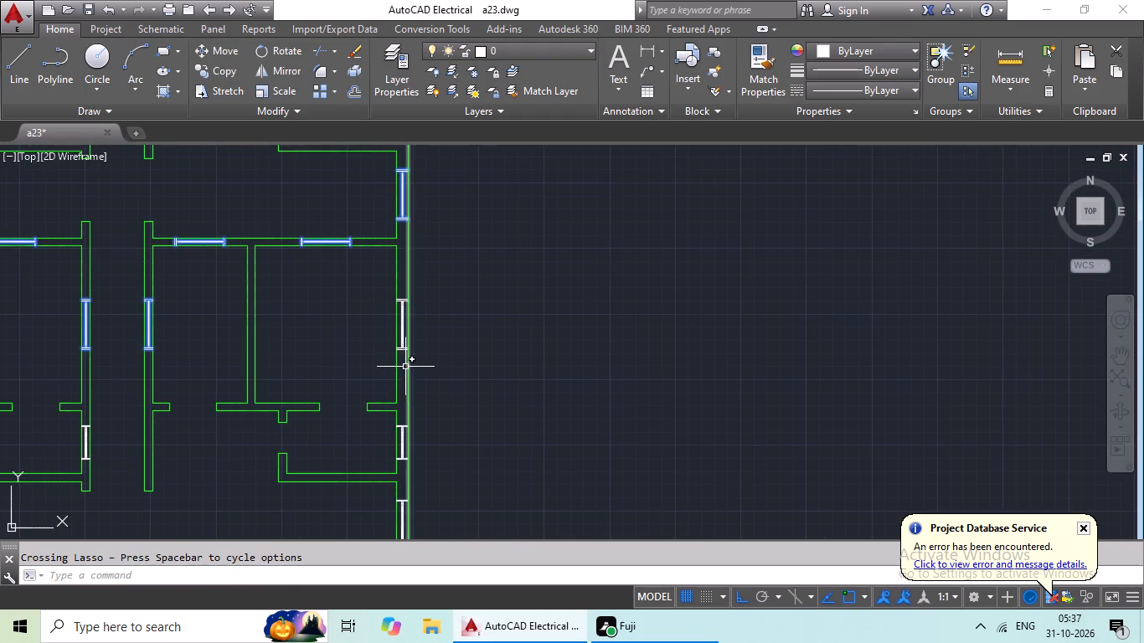
scroll(379, 331, "up", 4)
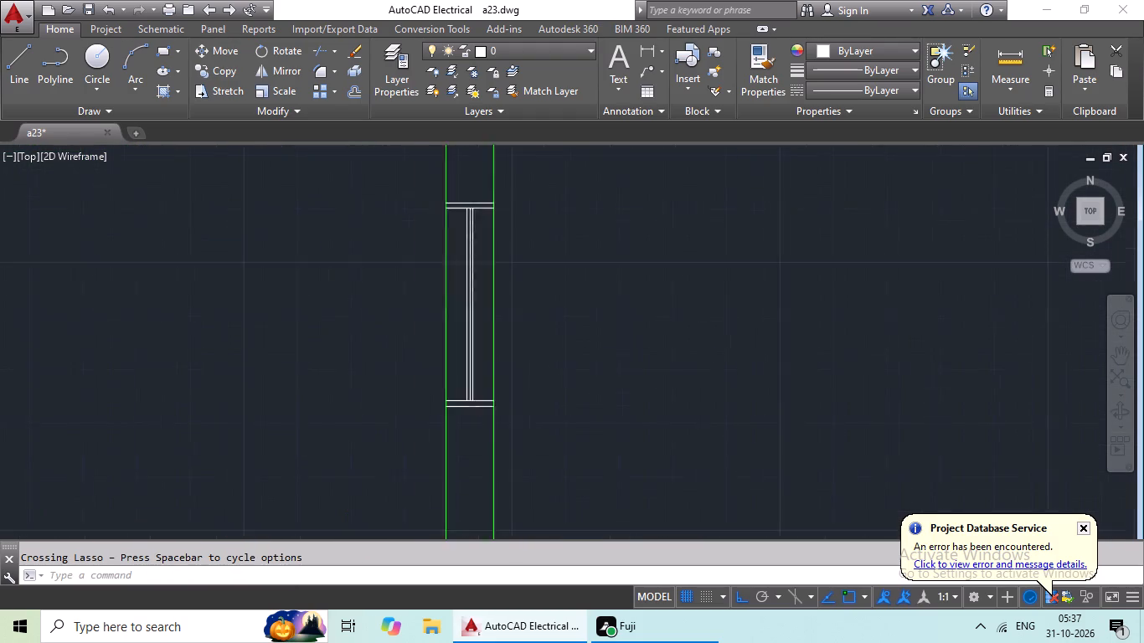
scroll(492, 304, "up", 3)
left_click_drag(662, 261, 533, 392)
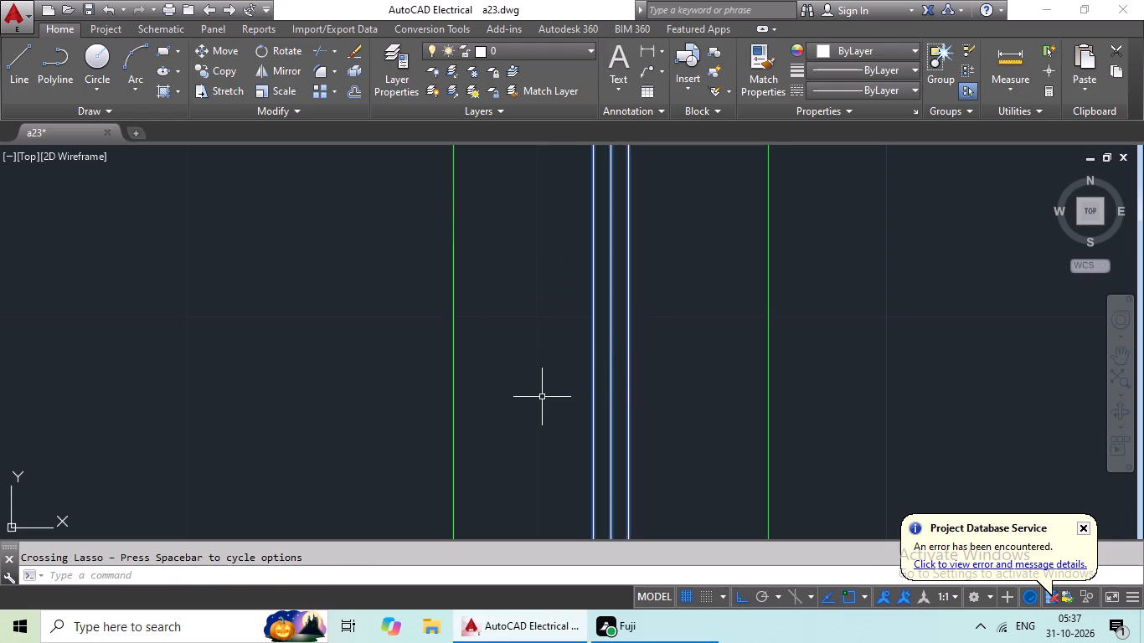
scroll(585, 419, "down", 2)
middle_click_drag(587, 423, 477, 245)
left_click_drag(527, 388, 476, 507)
left_click(477, 507)
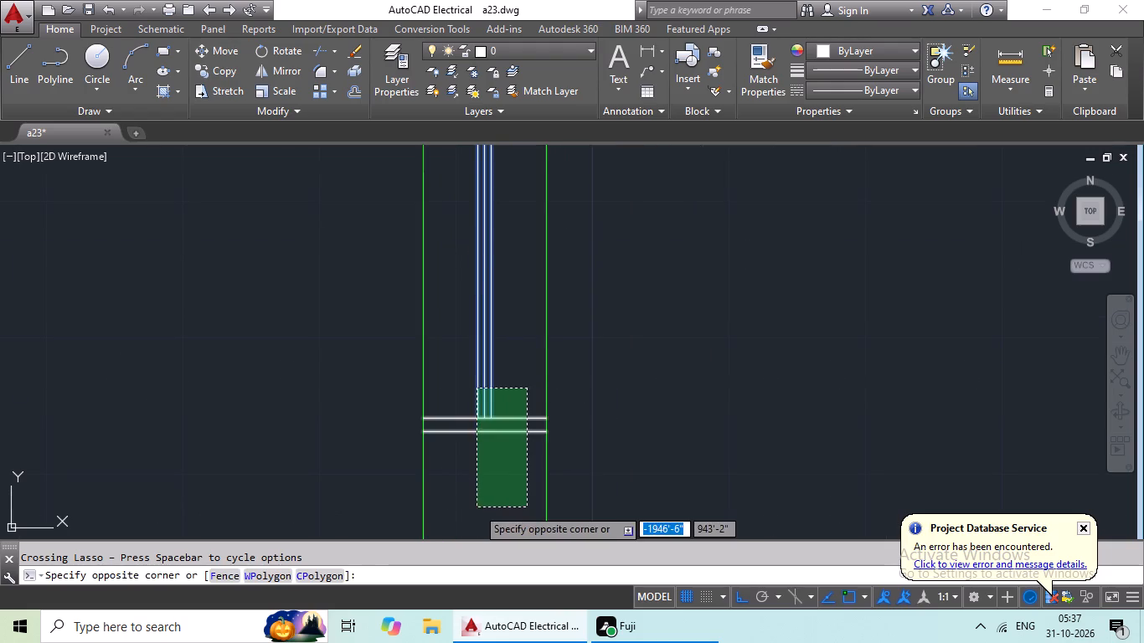
scroll(518, 353, "down", 3)
middle_click_drag(513, 337, 504, 379)
scroll(512, 288, "up", 4)
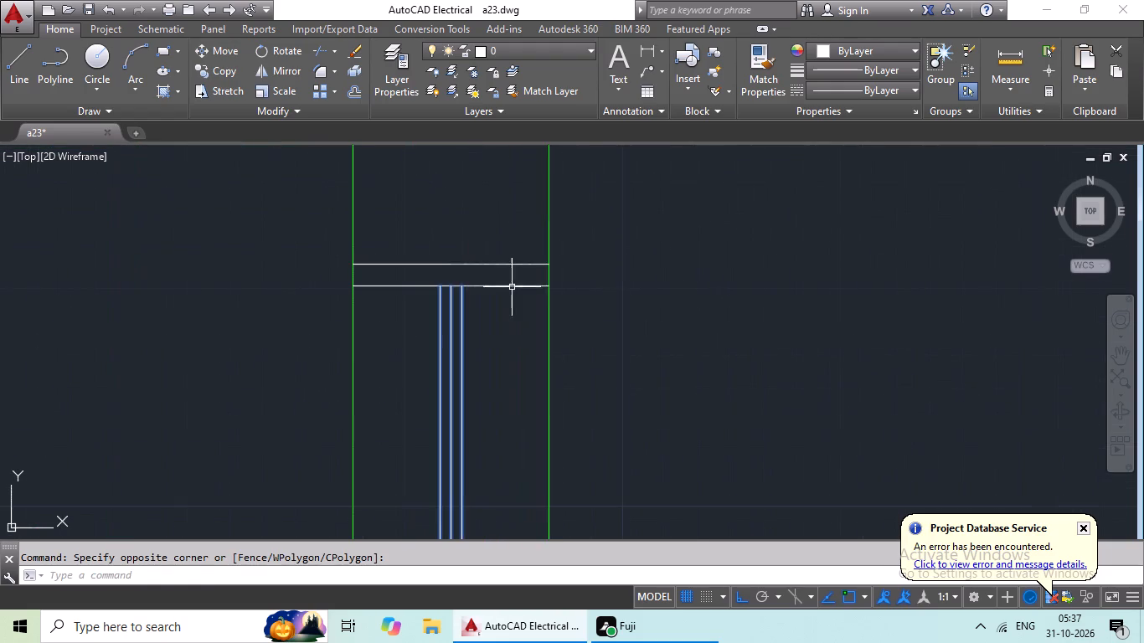
left_click_drag(519, 233, 475, 364)
left_click(475, 364)
Add the third-row right toilet's ventilator in the right exterior wall to the selection, with both ends' jamb lines.
scroll(513, 327, "down", 4)
scroll(409, 376, "down", 2)
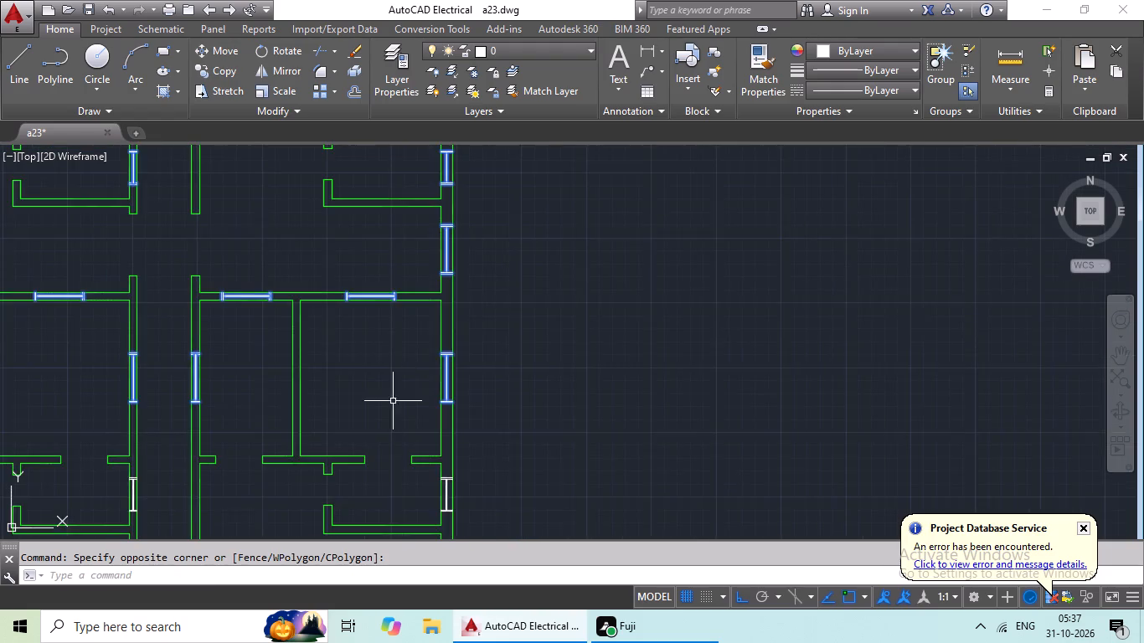
middle_click_drag(392, 403, 602, 280)
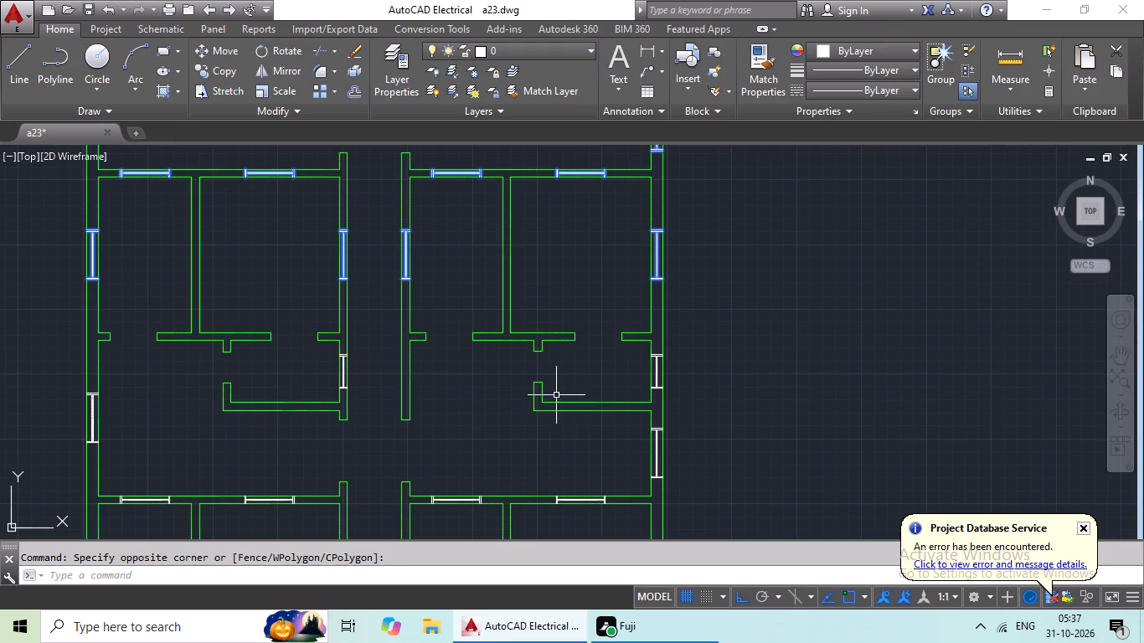
middle_click_drag(539, 398, 388, 429)
scroll(484, 416, "up", 4)
scroll(627, 363, "up", 3)
left_click_drag(622, 326, 507, 418)
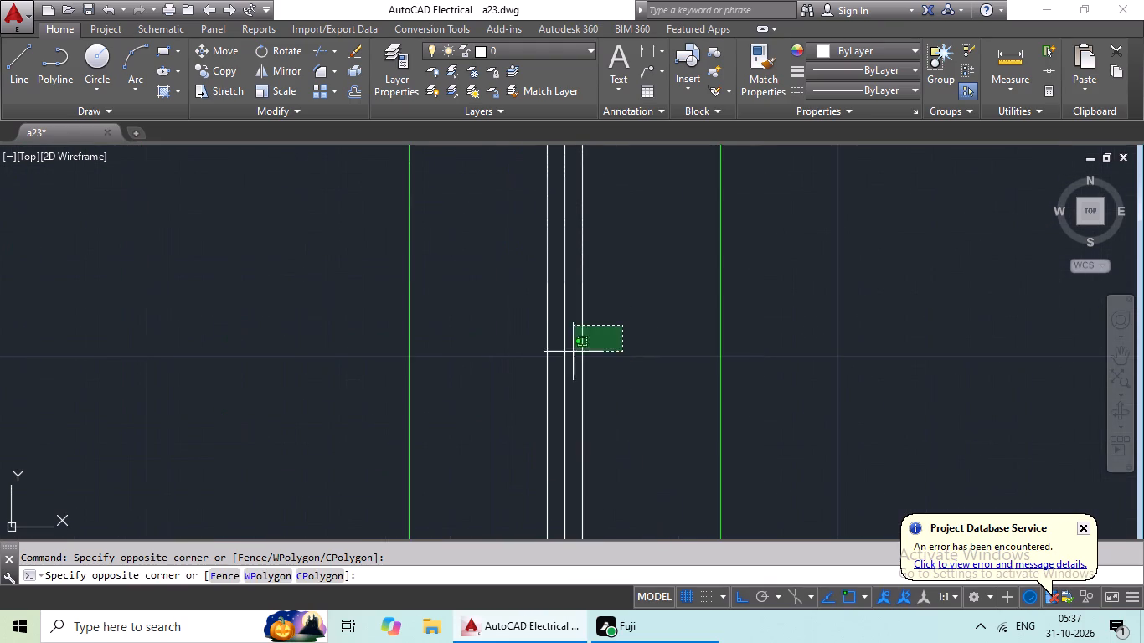
left_click_drag(507, 418, 485, 482)
left_click(487, 483)
left_click(585, 463)
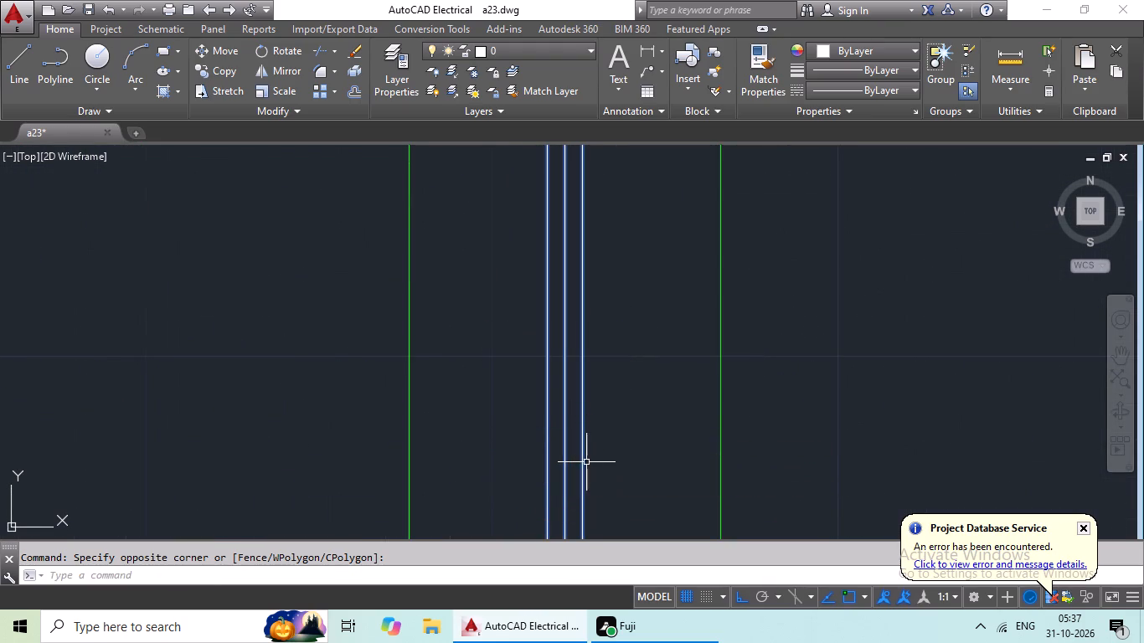
middle_click_drag(595, 457, 609, 247)
scroll(611, 350, "down", 1)
left_click_drag(621, 395, 585, 532)
left_click(585, 532)
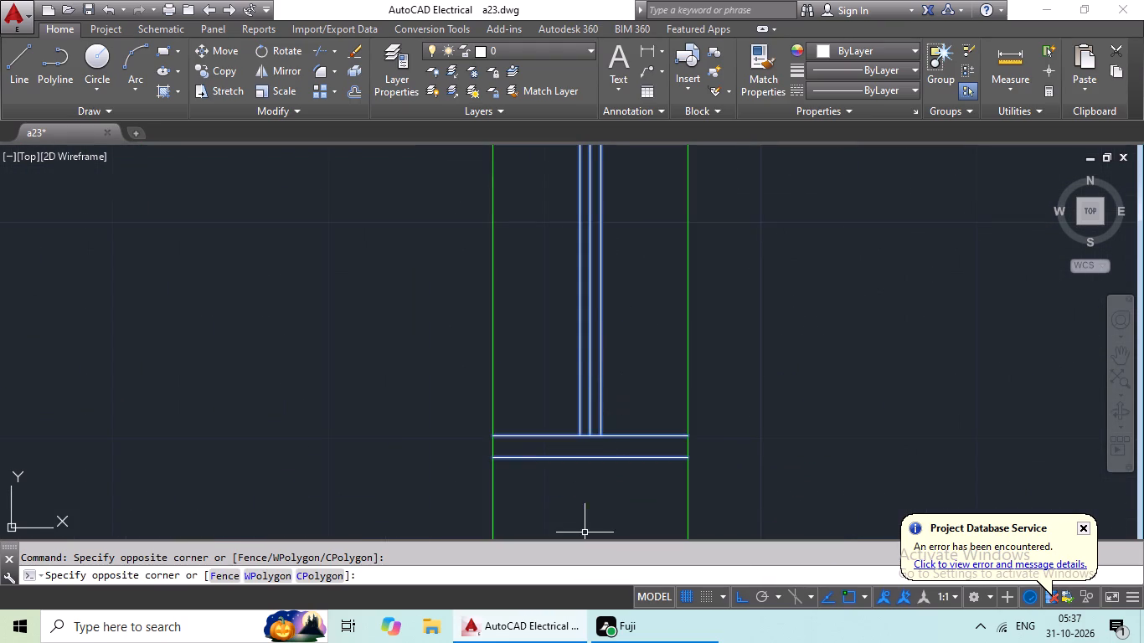
scroll(652, 305, "down", 2)
middle_click_drag(624, 264, 555, 388)
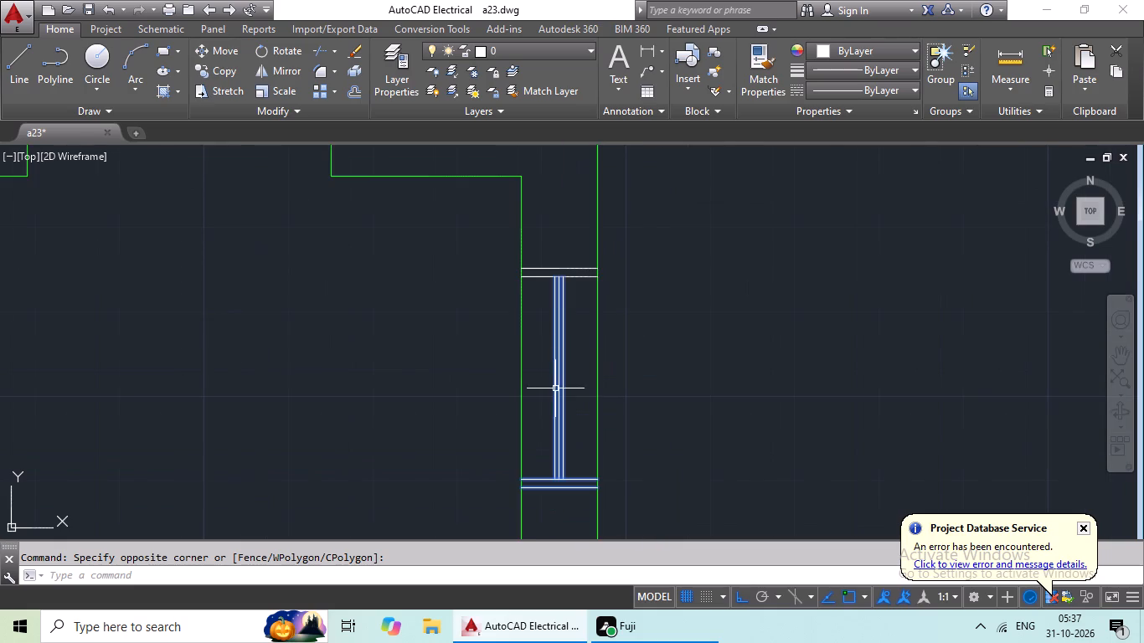
scroll(559, 280, "up", 3)
left_click_drag(636, 180, 544, 294)
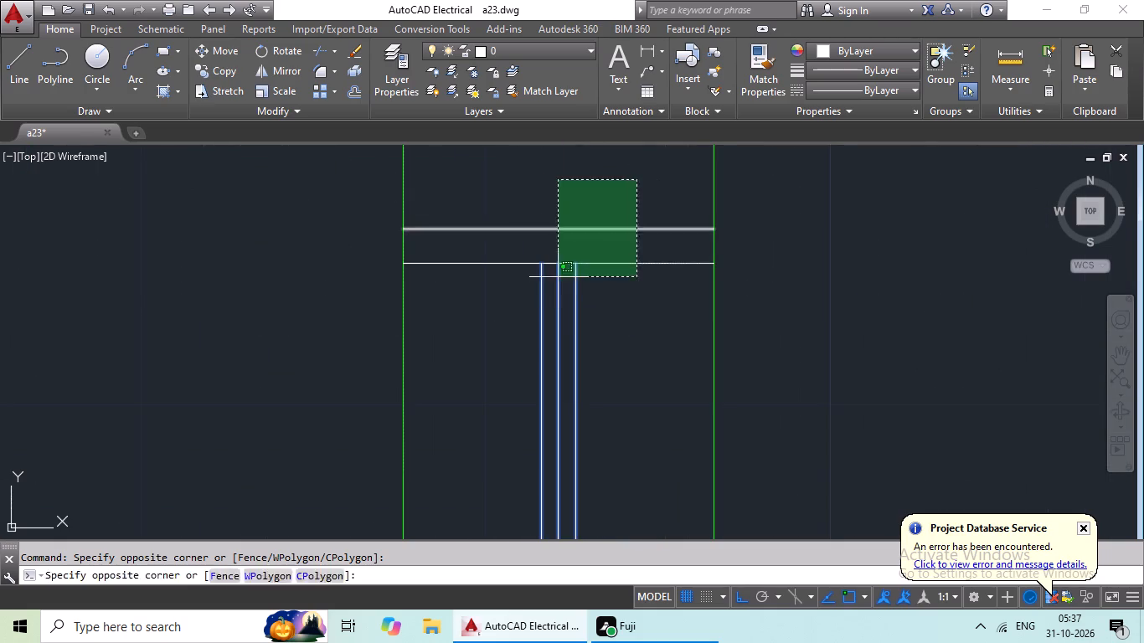
left_click_drag(544, 294, 517, 332)
Add the third-row left toilet's ventilator in its corridor-side wall to the selection, including the jamb lines at both ends.
scroll(599, 277, "down", 4)
scroll(539, 376, "down", 2)
middle_click_drag(533, 380, 672, 297)
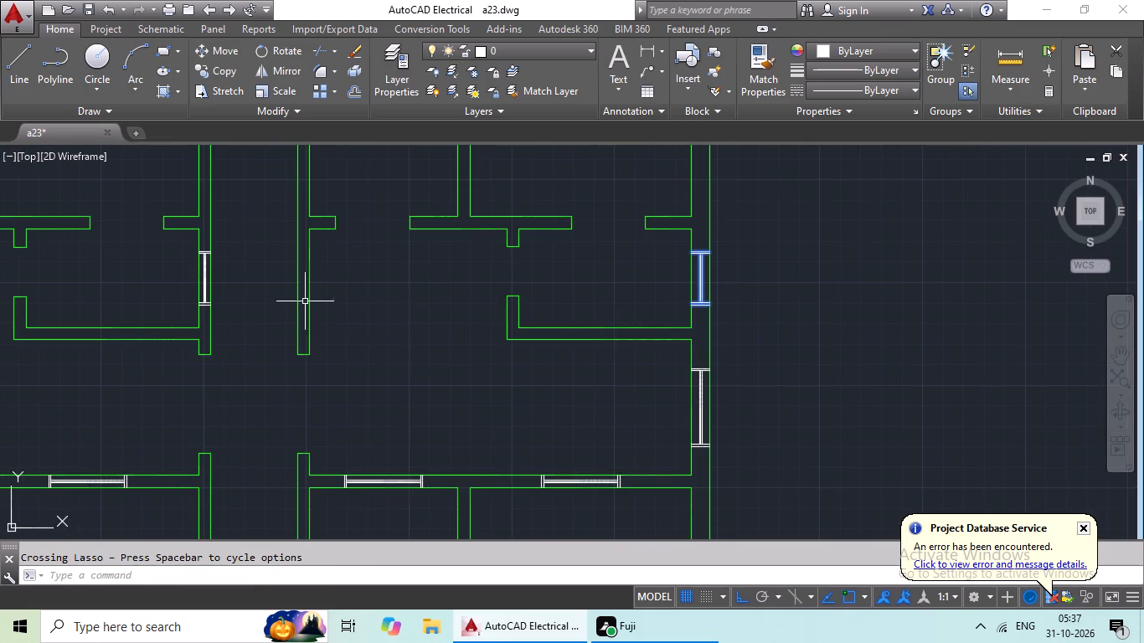
middle_click_drag(240, 300, 459, 285)
scroll(427, 275, "up", 6)
left_click_drag(424, 268, 422, 268)
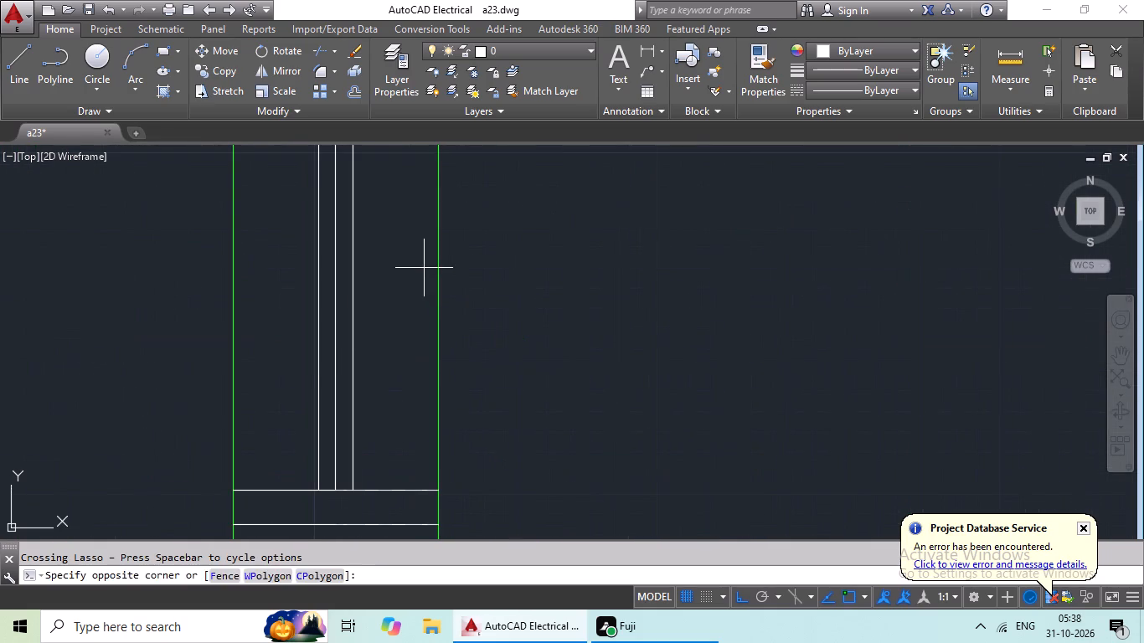
left_click_drag(422, 268, 276, 436)
left_click_drag(387, 403, 338, 549)
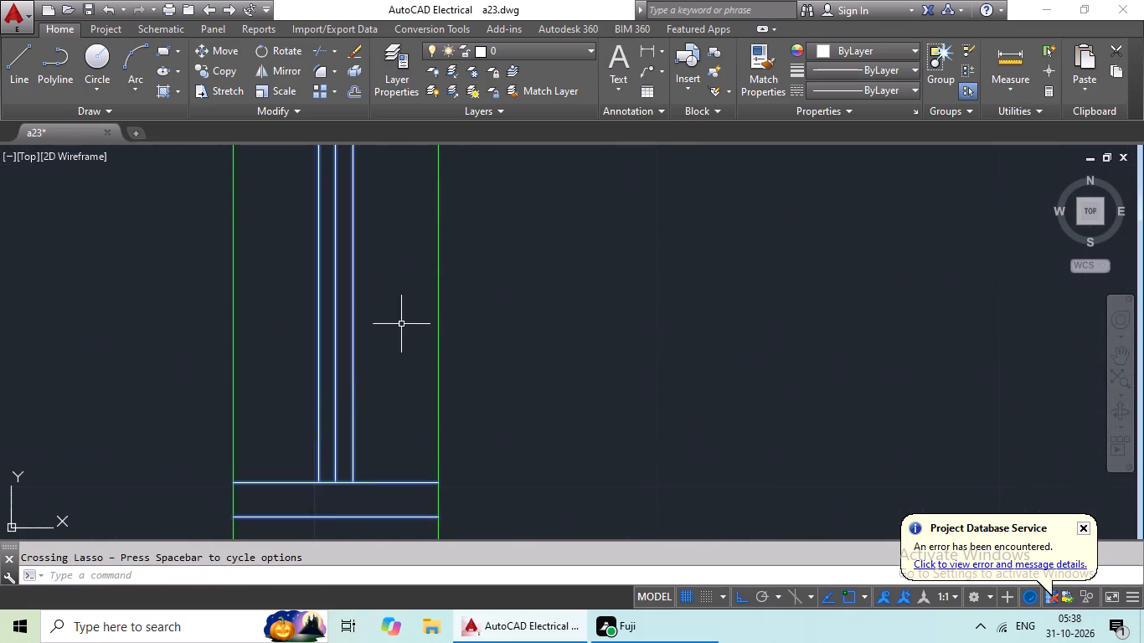
middle_click_drag(402, 320, 376, 548)
scroll(362, 331, "down", 3)
middle_click_drag(363, 315, 355, 399)
scroll(363, 315, "up", 1)
scroll(353, 233, "up", 3)
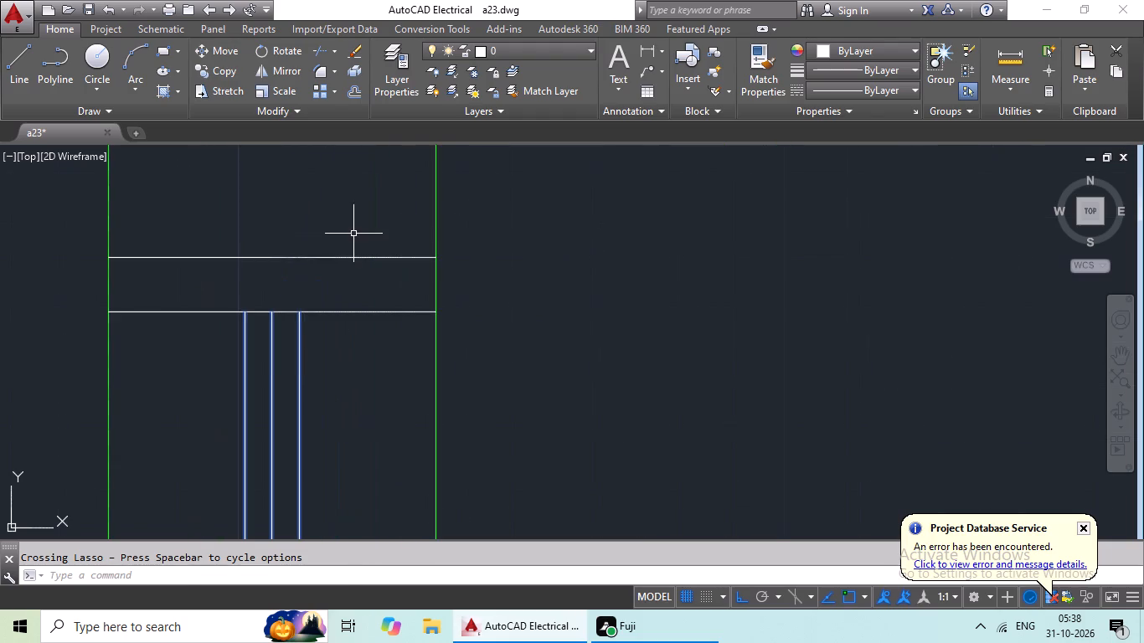
left_click_drag(353, 233, 289, 376)
Add the third-row left hall's window in the left exterior wall to the selection, including the jamb lines at both ends.
scroll(398, 341, "down", 8)
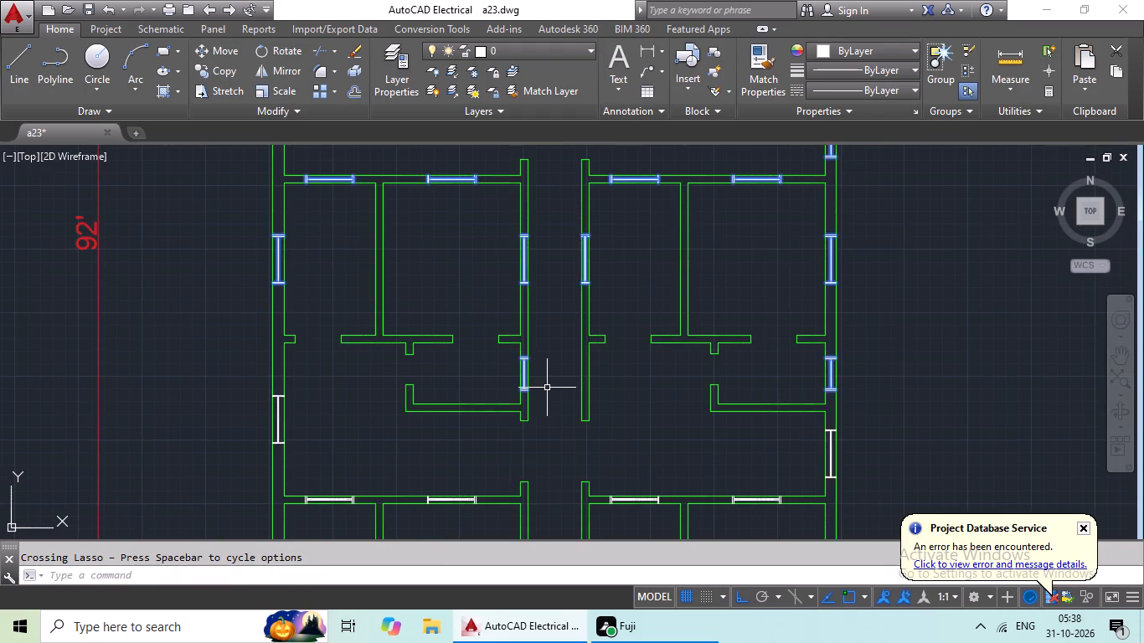
scroll(290, 435, "up", 4)
middle_click_drag(258, 427, 432, 344)
scroll(394, 355, "up", 3)
left_click_drag(465, 317, 305, 443)
middle_click_drag(399, 445, 458, 260)
left_click_drag(520, 342, 449, 517)
left_click(458, 486)
scroll(531, 358, "down", 3)
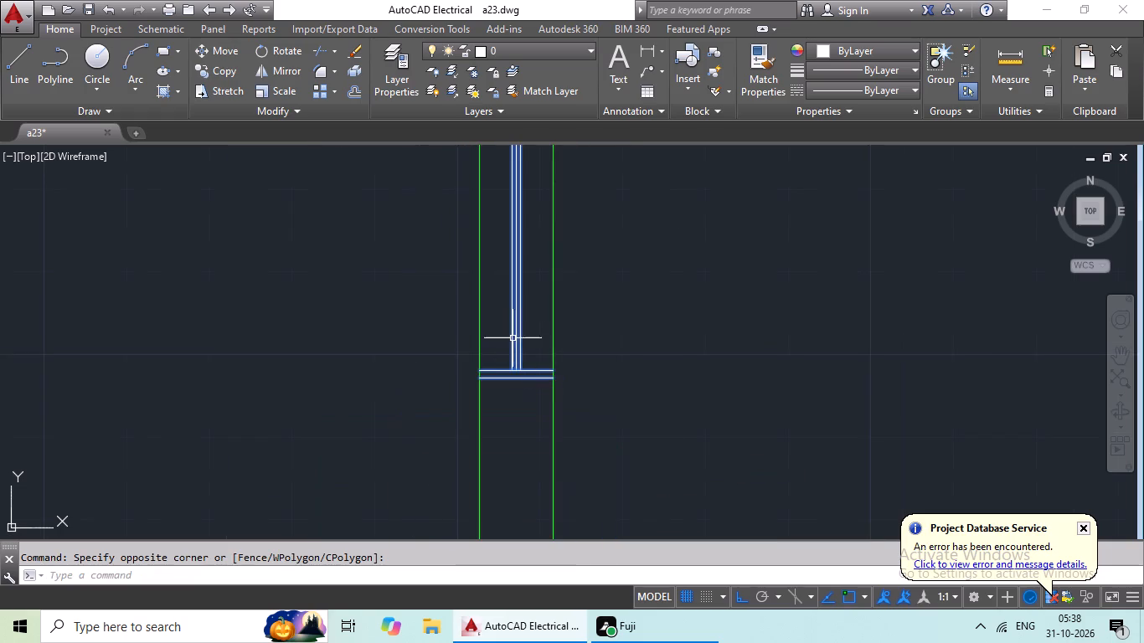
middle_click_drag(518, 337, 436, 631)
scroll(430, 331, "up", 3)
left_click_drag(473, 342, 342, 533)
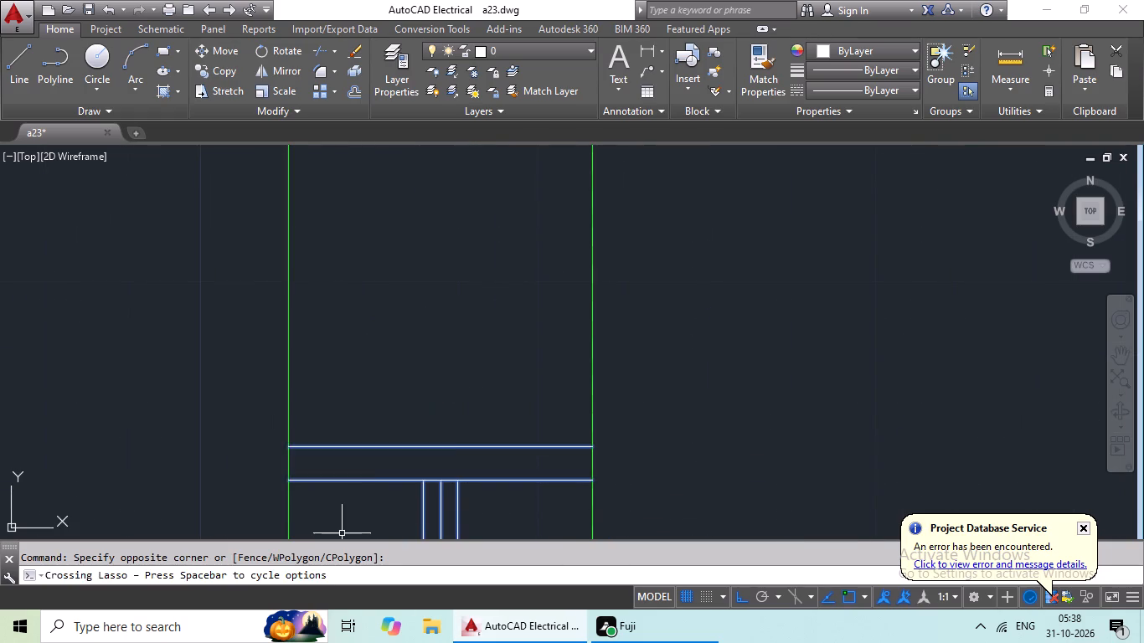
Add the window in the cross wall above the fourth-row left kitchen to the selection, with both ends' jamb lines.
scroll(492, 434, "down", 5)
middle_click_drag(517, 522, 569, 276)
scroll(655, 388, "down", 2)
middle_click_drag(704, 420, 666, 416)
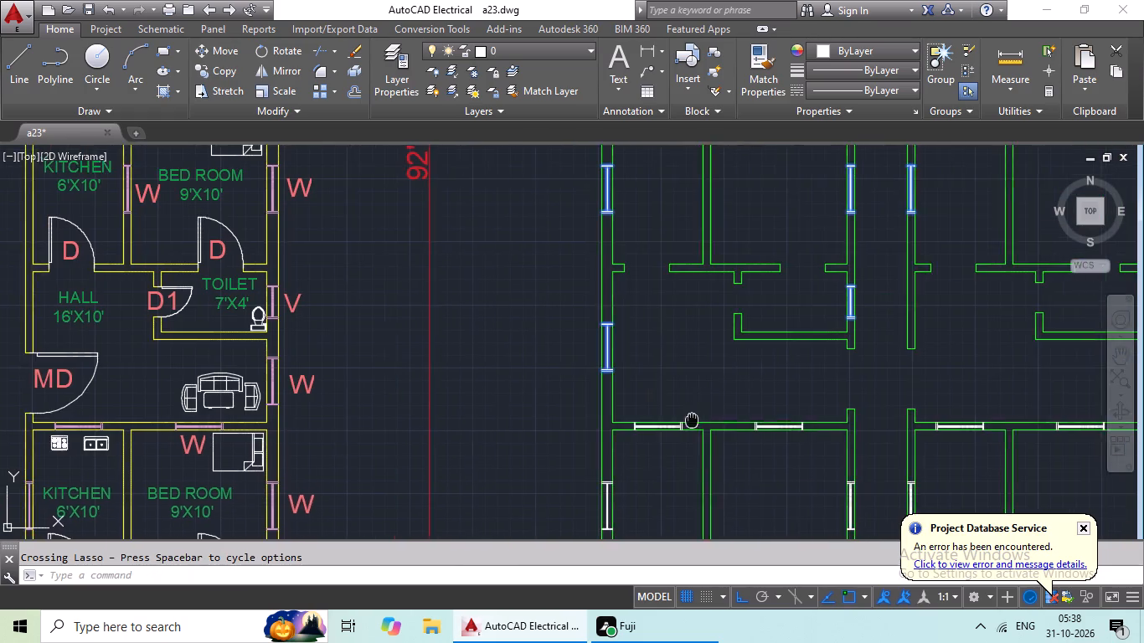
middle_click_drag(666, 416, 641, 411)
scroll(639, 421, "up", 4)
scroll(558, 408, "up", 2)
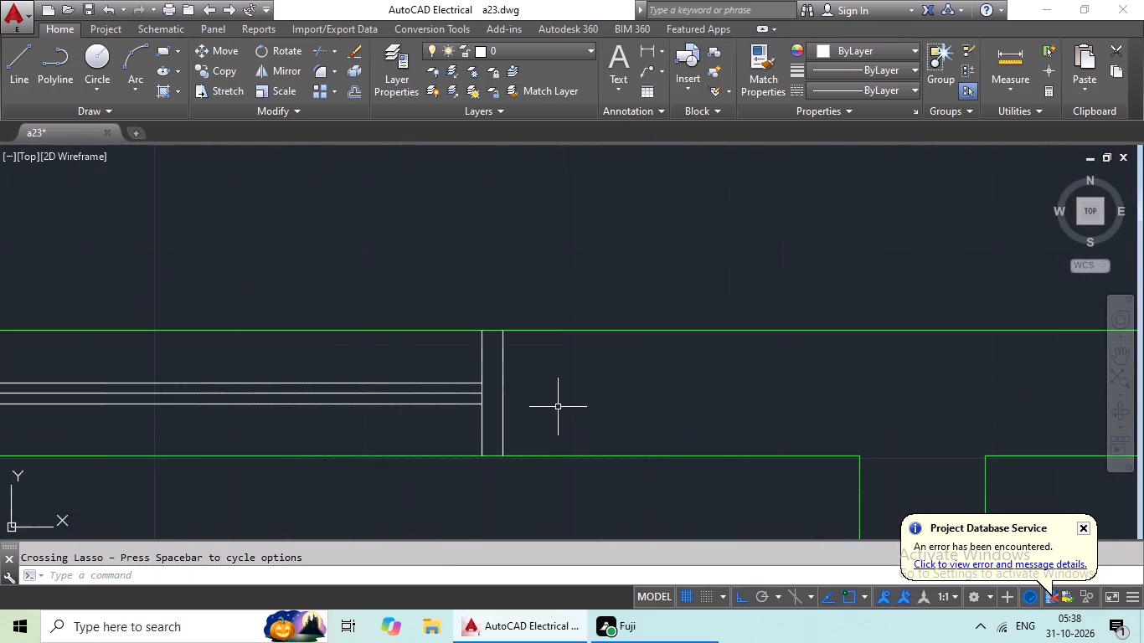
middle_click_drag(558, 406, 751, 425)
left_click_drag(771, 405, 322, 414)
middle_click_drag(350, 408, 745, 430)
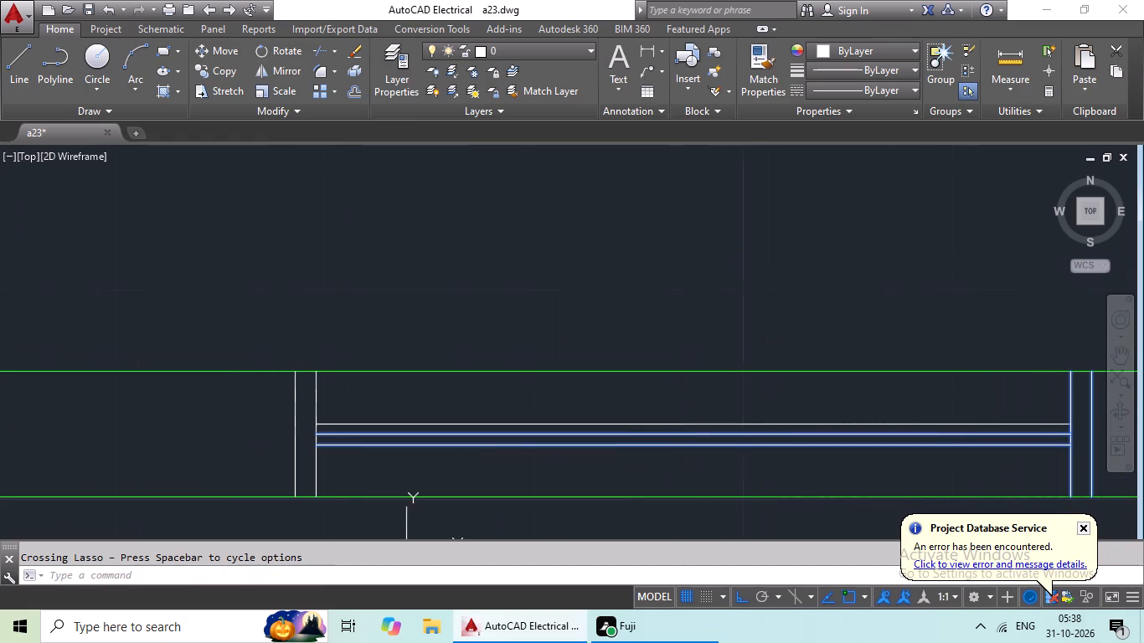
left_click_drag(563, 404, 203, 427)
Add the window in the cross wall above the fourth-row left bedroom to the selection, with both ends' jamb lines.
scroll(440, 382, "down", 3)
middle_click_drag(576, 460, 176, 464)
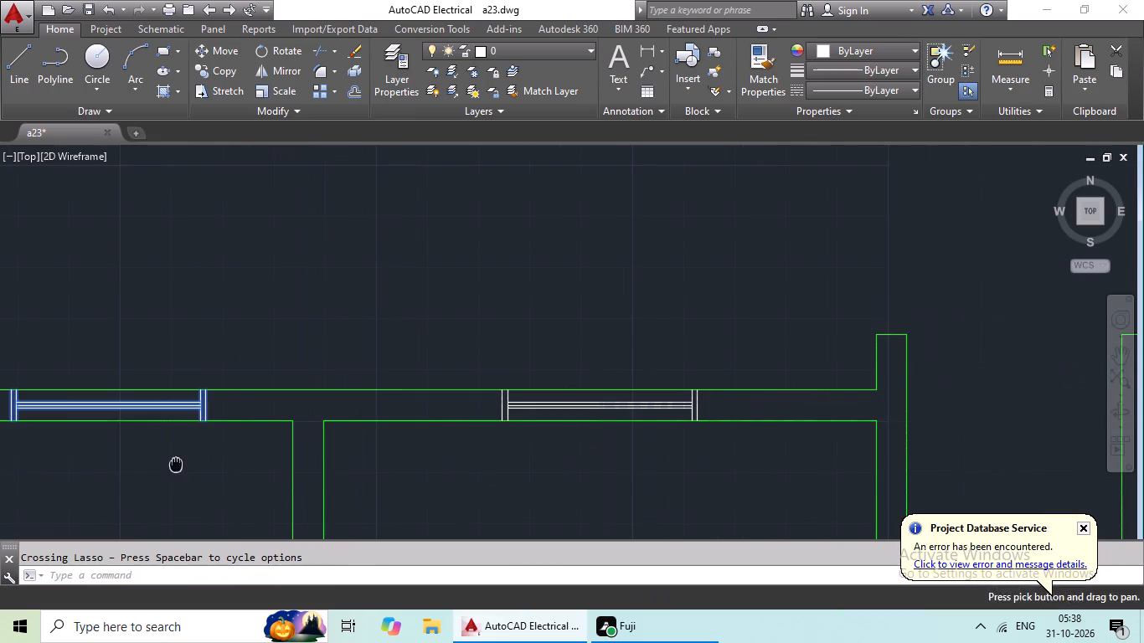
scroll(680, 405, "up", 3)
scroll(814, 380, "up", 1)
left_click_drag(814, 385, 374, 400)
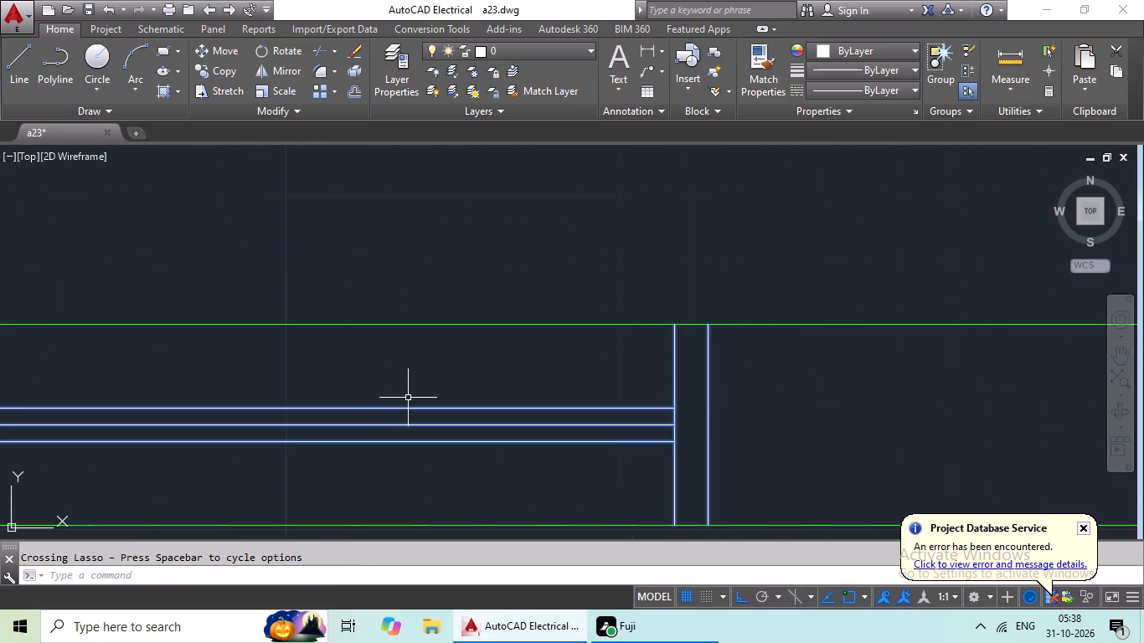
middle_click_drag(420, 399, 1143, 494)
left_click_drag(234, 443, 121, 491)
left_click_drag(125, 491, 138, 488)
Add the third-row right hall's window in the right exterior wall to the selection, including the jamb lines at both ends.
scroll(404, 426, "down", 4)
middle_click_drag(410, 461, 537, 311)
scroll(572, 333, "down", 3)
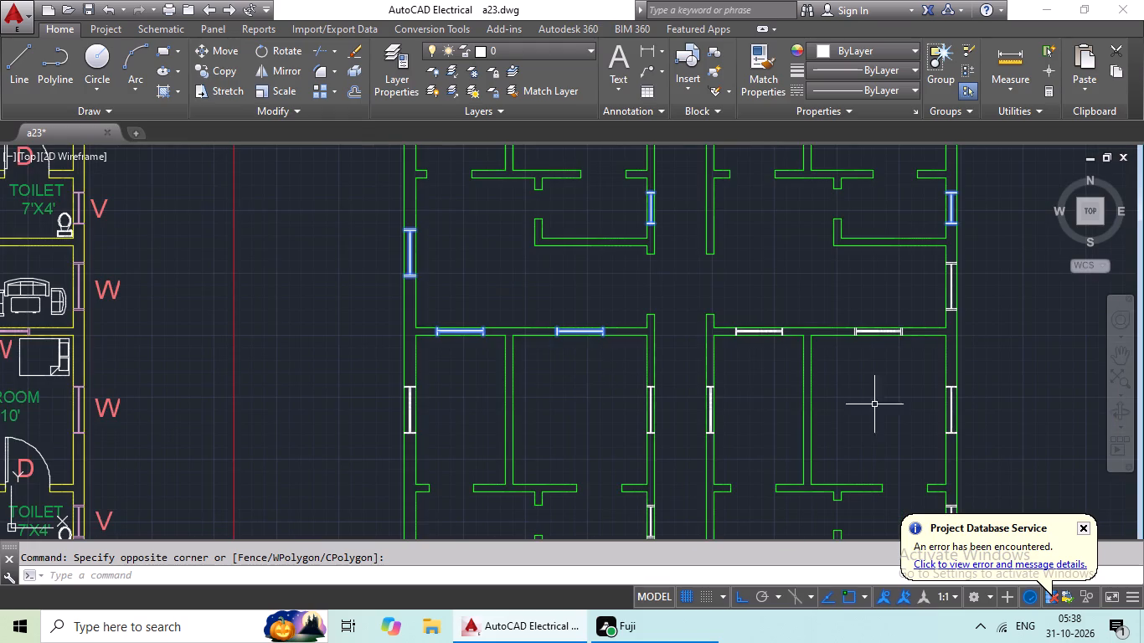
middle_click_drag(750, 377, 546, 431)
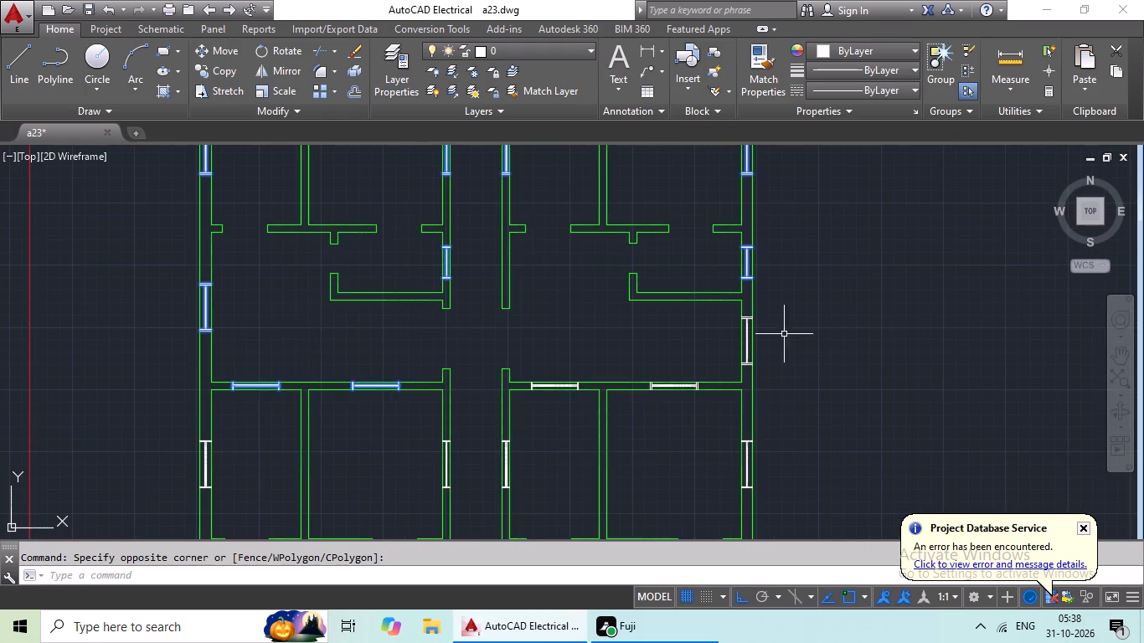
scroll(755, 347, "up", 6)
left_click_drag(694, 318, 624, 404)
middle_click_drag(661, 431, 639, 278)
left_click_drag(690, 399, 618, 549)
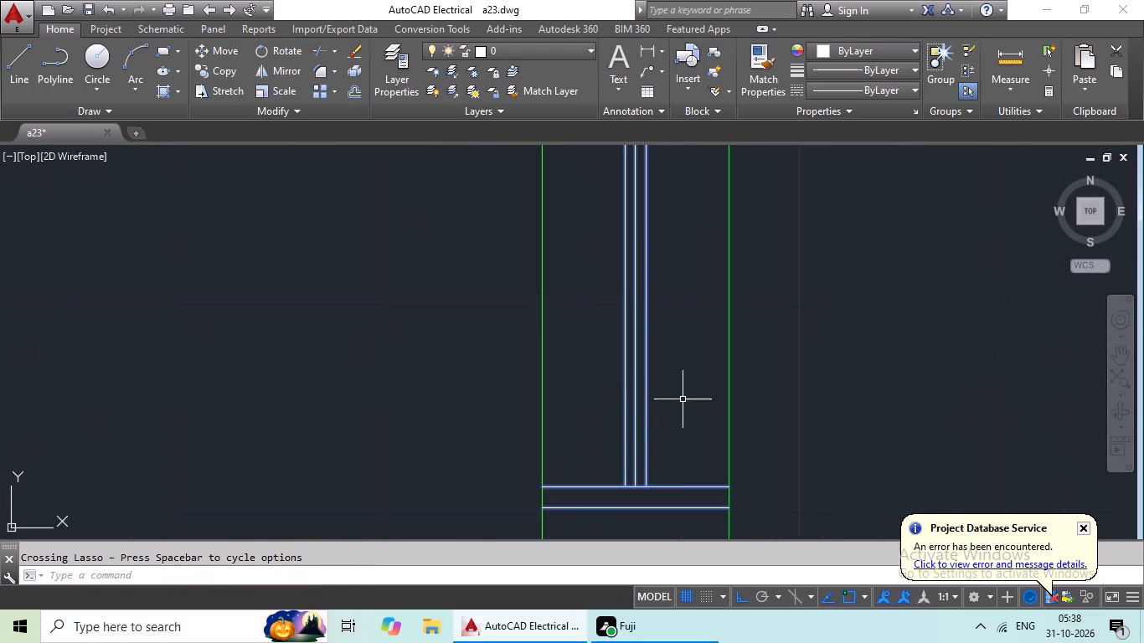
middle_click_drag(688, 342, 645, 568)
scroll(625, 291, "down", 2)
middle_click_drag(620, 290, 593, 445)
scroll(609, 321, "up", 3)
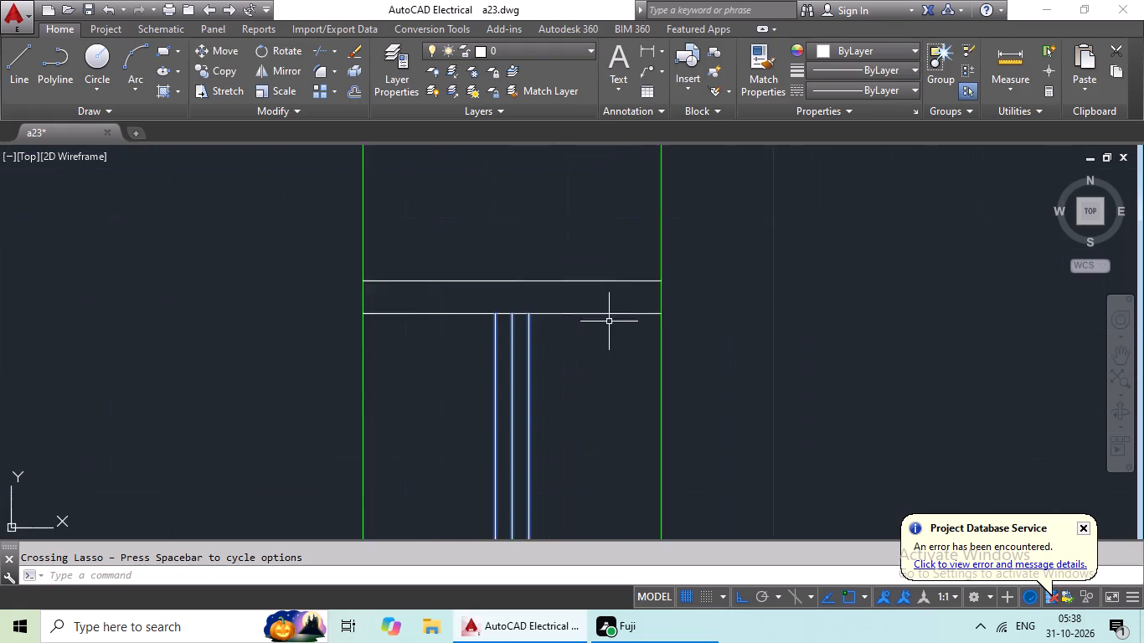
scroll(609, 321, "up", 1)
left_click_drag(616, 231, 573, 356)
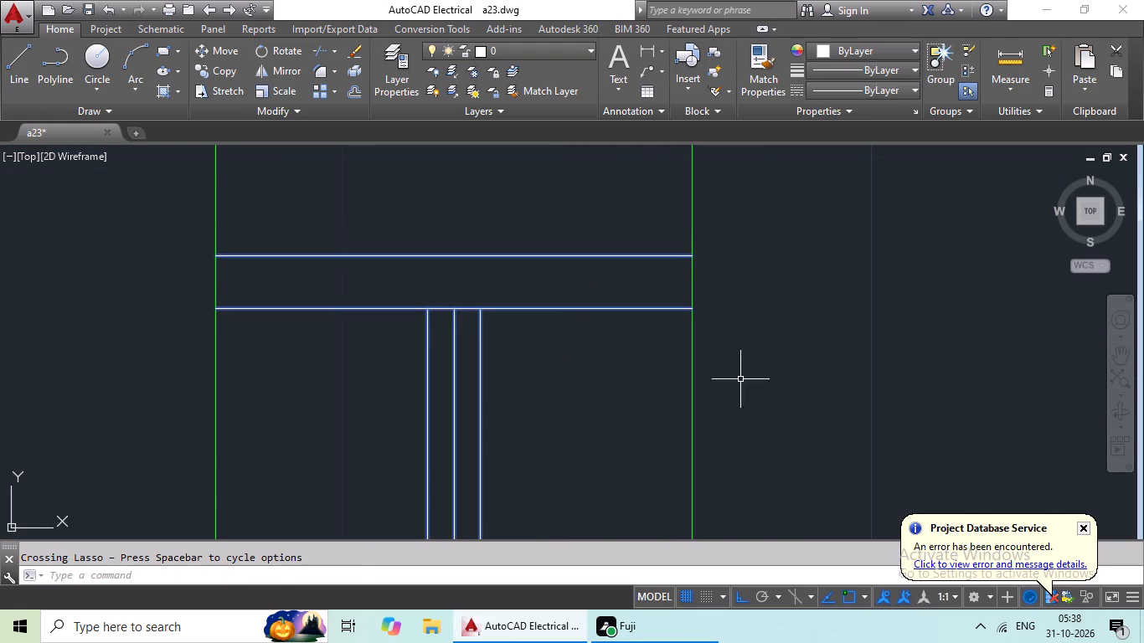
Add the window in the cross wall above the fourth-row right bedroom to the selection, with both ends' jamb lines.
scroll(443, 460, "down", 4)
middle_click_drag(531, 493, 670, 186)
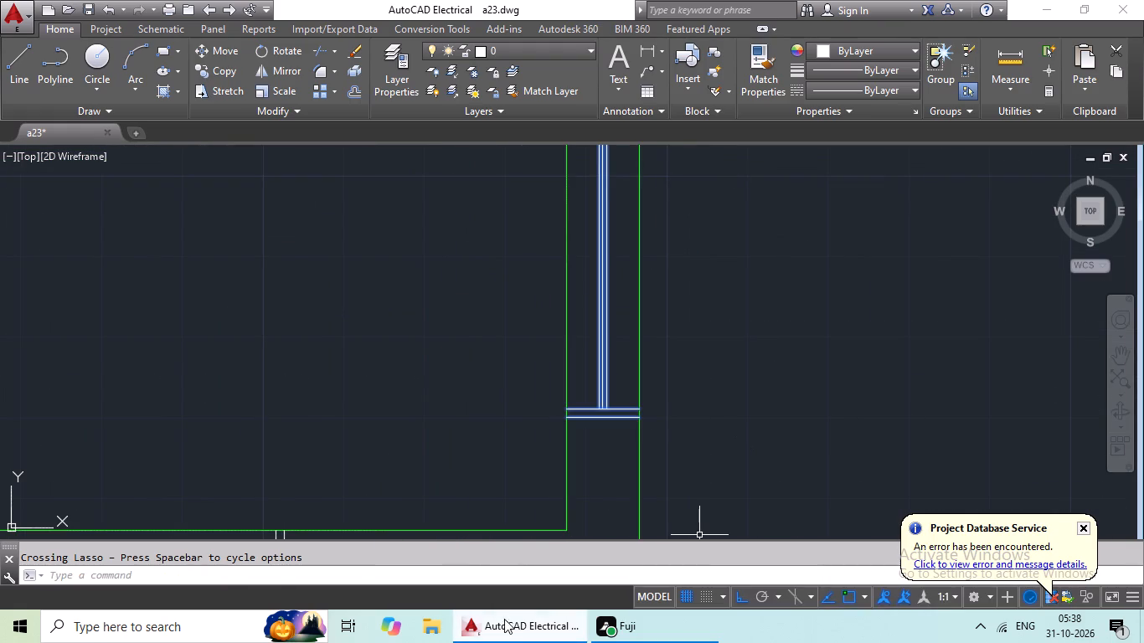
scroll(508, 612, "down", 3)
scroll(503, 401, "down", 2)
middle_click_drag(506, 405, 705, 271)
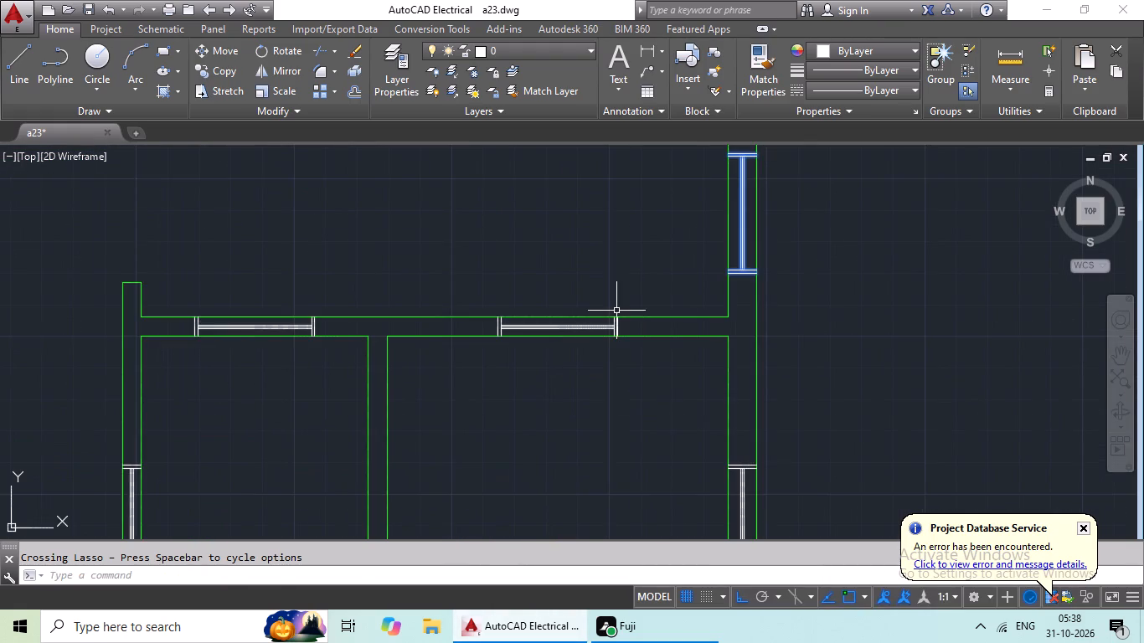
scroll(616, 311, "up", 4)
scroll(614, 410, "up", 2)
left_click_drag(747, 389, 211, 405)
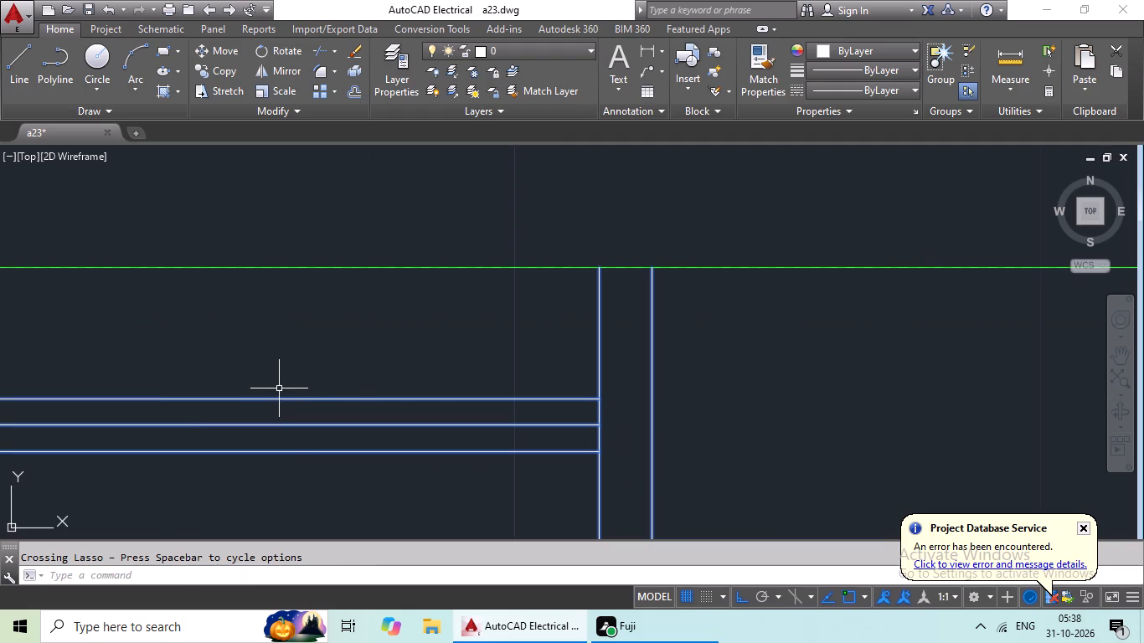
middle_click_drag(370, 402, 1001, 379)
scroll(345, 380, "down", 2)
middle_click_drag(195, 358, 928, 358)
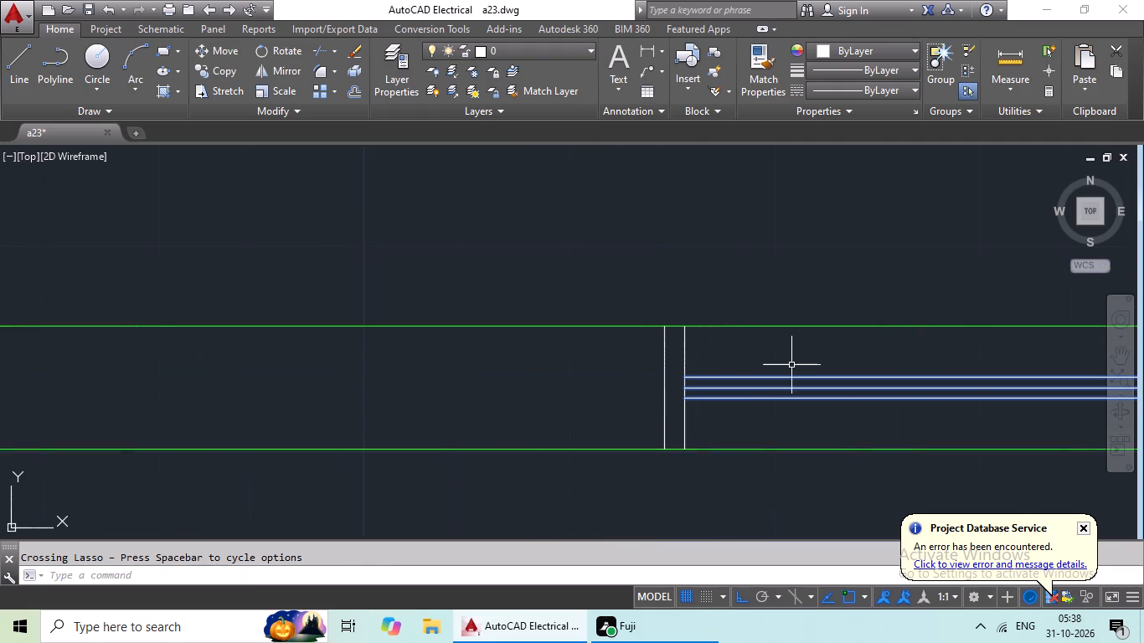
scroll(781, 365, "up", 2)
left_click_drag(731, 343, 346, 377)
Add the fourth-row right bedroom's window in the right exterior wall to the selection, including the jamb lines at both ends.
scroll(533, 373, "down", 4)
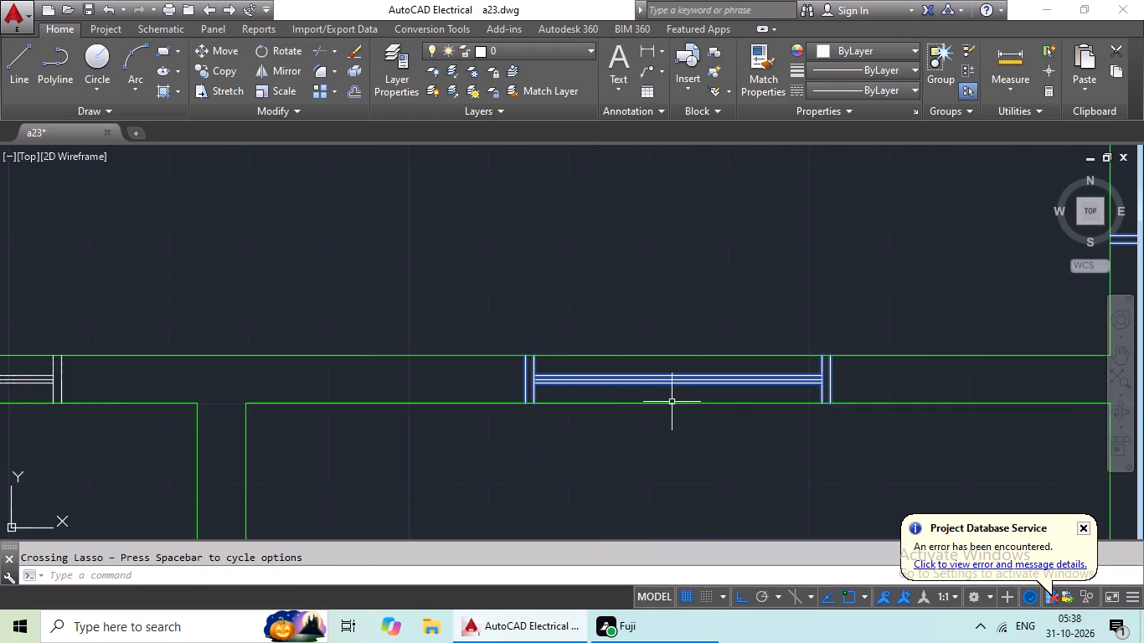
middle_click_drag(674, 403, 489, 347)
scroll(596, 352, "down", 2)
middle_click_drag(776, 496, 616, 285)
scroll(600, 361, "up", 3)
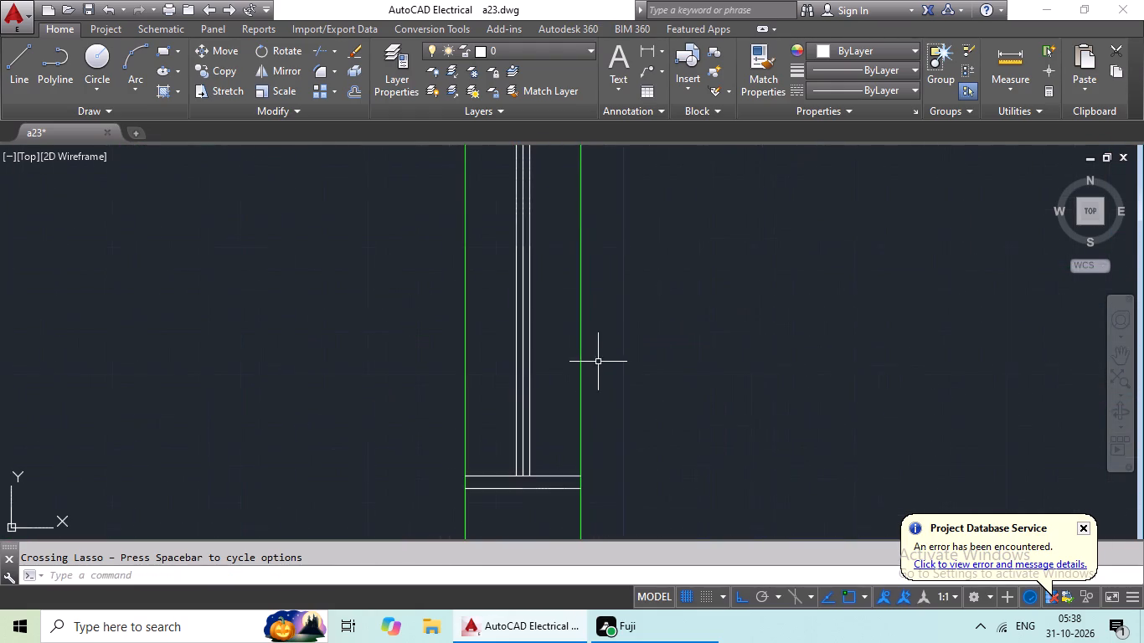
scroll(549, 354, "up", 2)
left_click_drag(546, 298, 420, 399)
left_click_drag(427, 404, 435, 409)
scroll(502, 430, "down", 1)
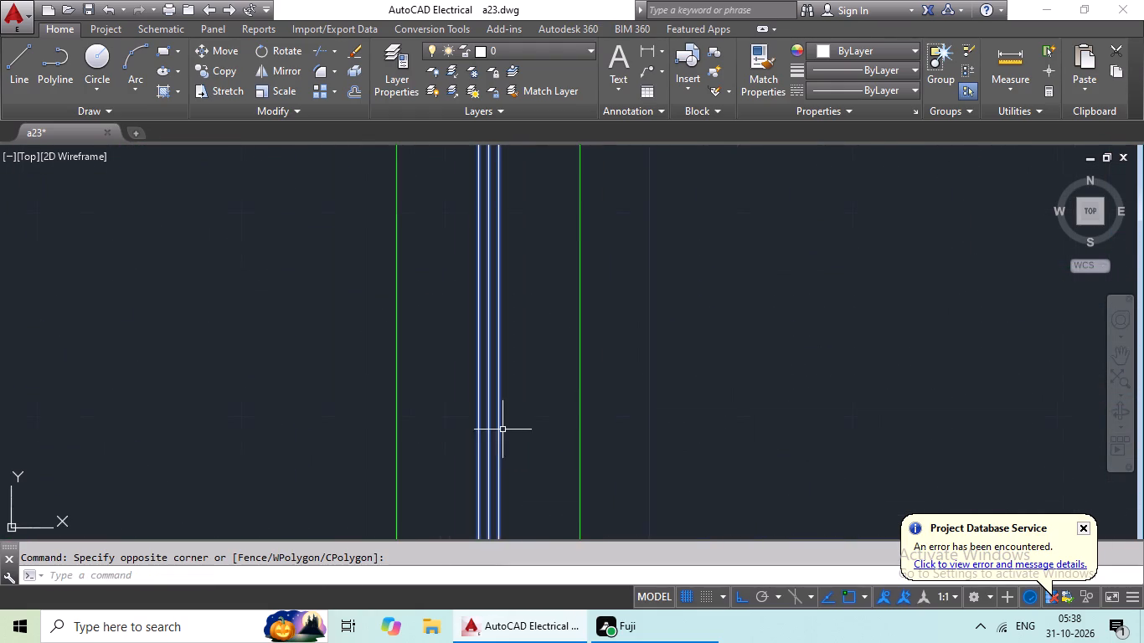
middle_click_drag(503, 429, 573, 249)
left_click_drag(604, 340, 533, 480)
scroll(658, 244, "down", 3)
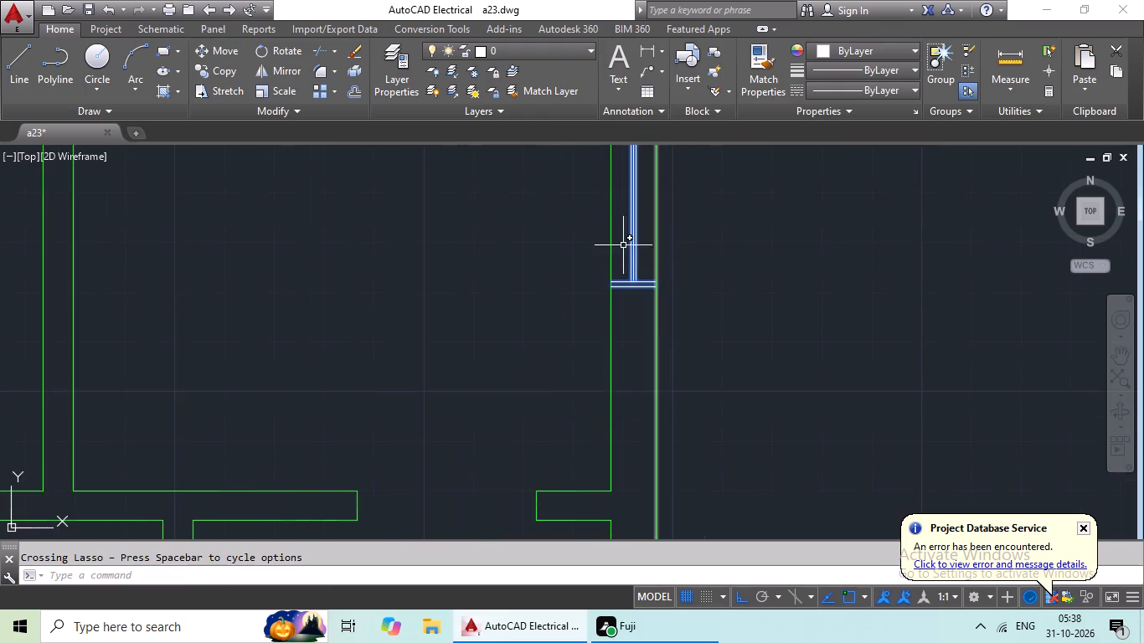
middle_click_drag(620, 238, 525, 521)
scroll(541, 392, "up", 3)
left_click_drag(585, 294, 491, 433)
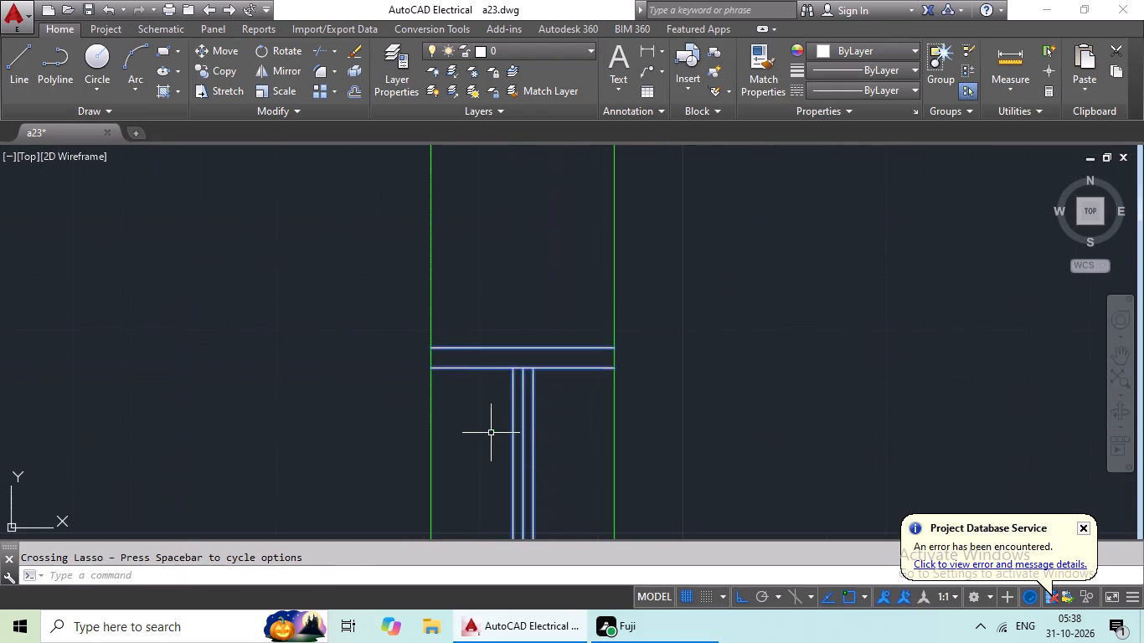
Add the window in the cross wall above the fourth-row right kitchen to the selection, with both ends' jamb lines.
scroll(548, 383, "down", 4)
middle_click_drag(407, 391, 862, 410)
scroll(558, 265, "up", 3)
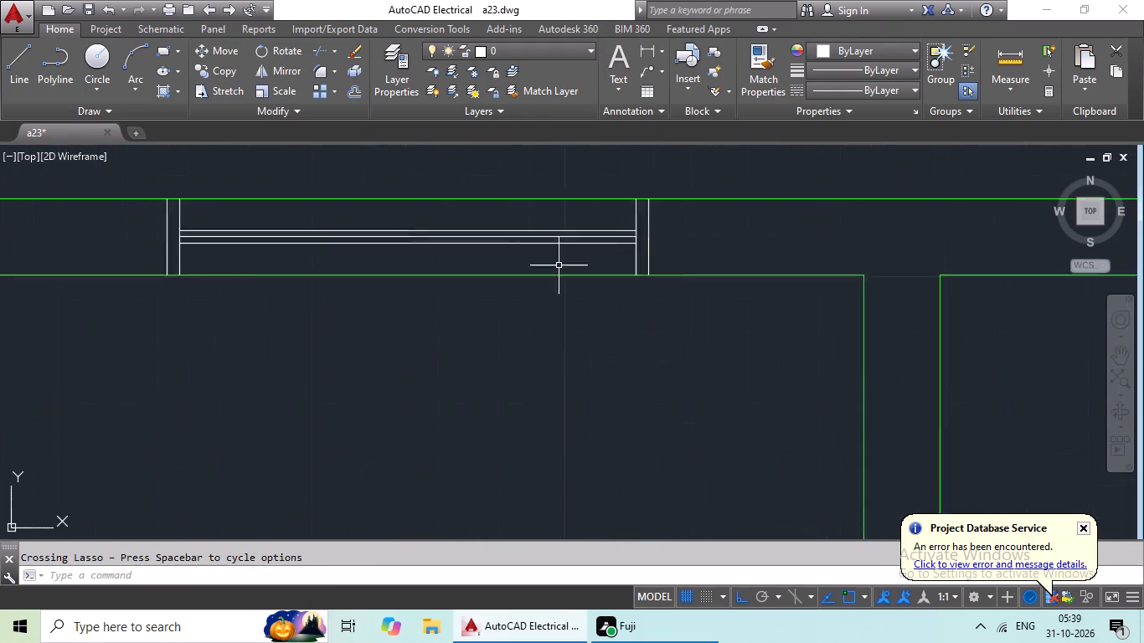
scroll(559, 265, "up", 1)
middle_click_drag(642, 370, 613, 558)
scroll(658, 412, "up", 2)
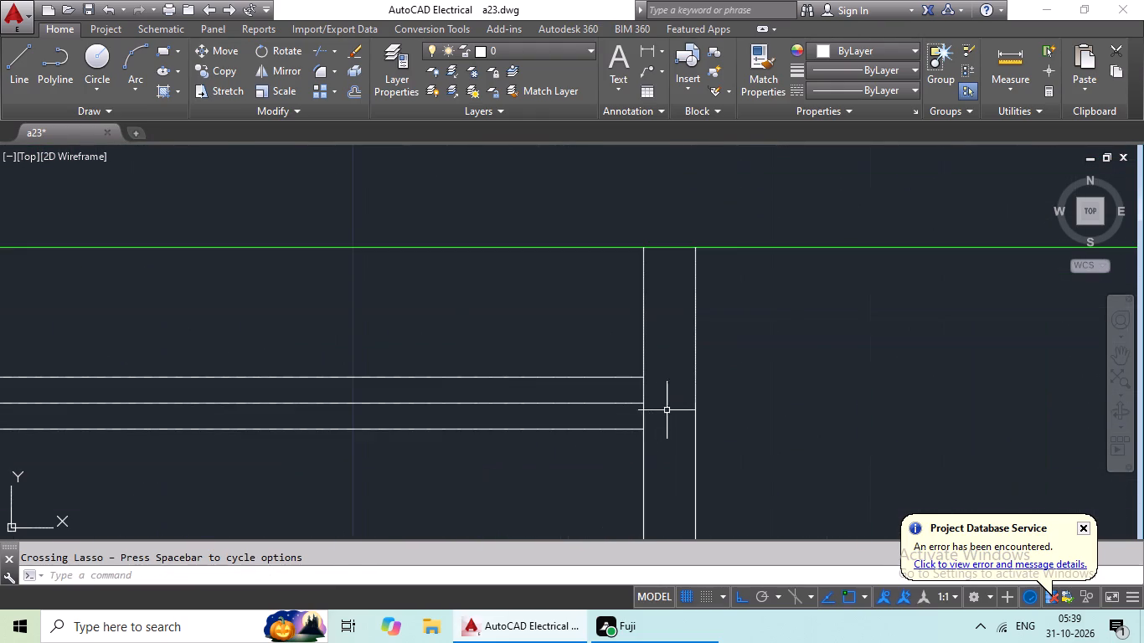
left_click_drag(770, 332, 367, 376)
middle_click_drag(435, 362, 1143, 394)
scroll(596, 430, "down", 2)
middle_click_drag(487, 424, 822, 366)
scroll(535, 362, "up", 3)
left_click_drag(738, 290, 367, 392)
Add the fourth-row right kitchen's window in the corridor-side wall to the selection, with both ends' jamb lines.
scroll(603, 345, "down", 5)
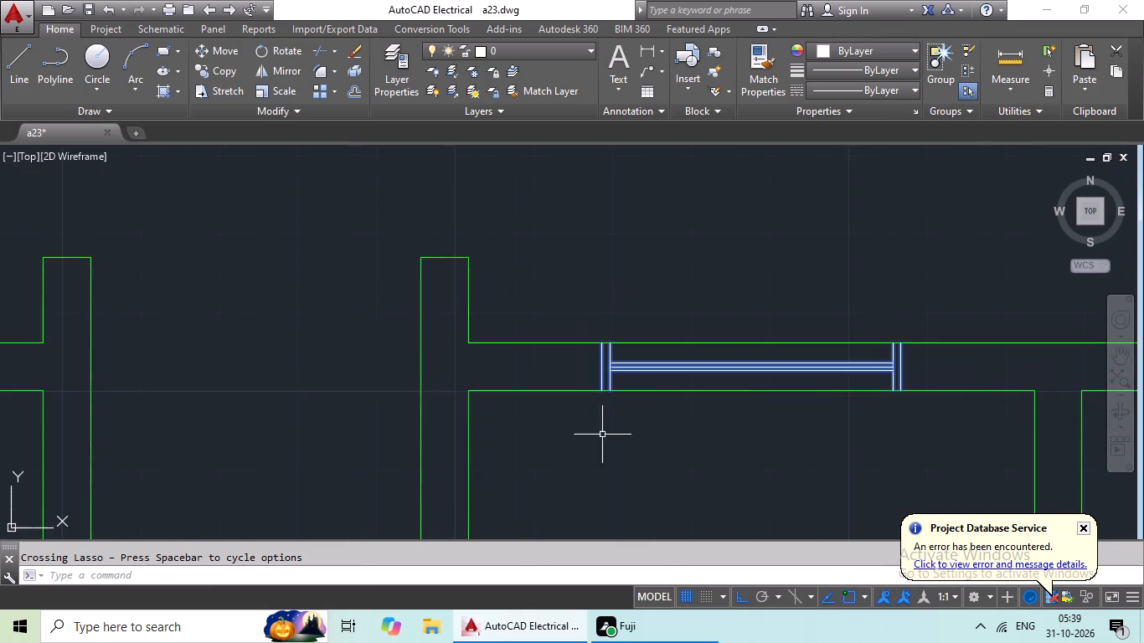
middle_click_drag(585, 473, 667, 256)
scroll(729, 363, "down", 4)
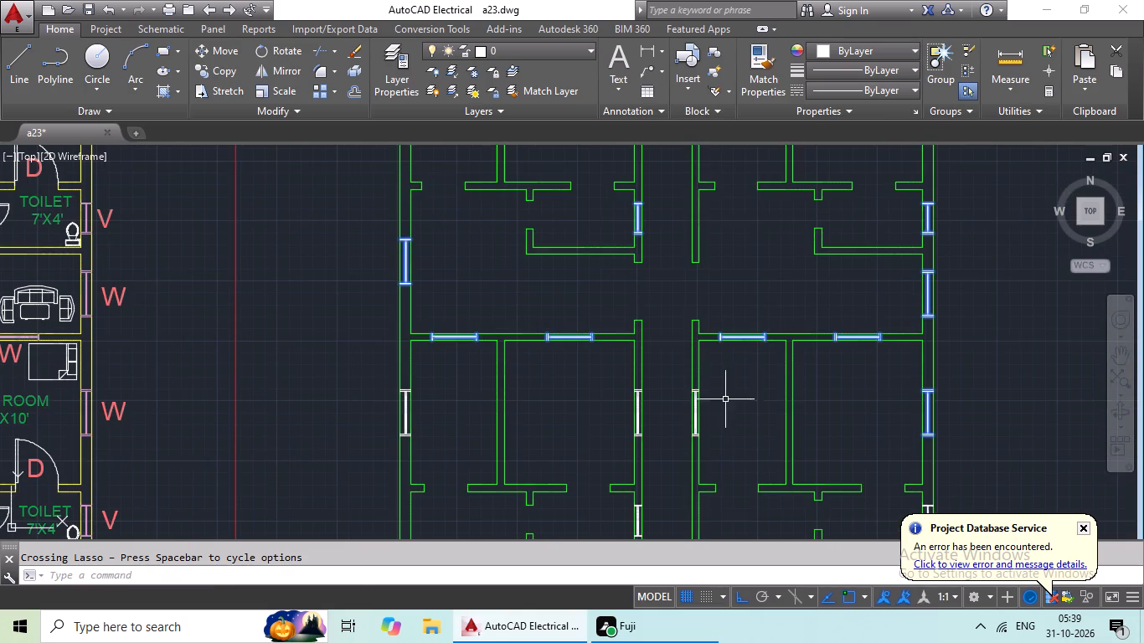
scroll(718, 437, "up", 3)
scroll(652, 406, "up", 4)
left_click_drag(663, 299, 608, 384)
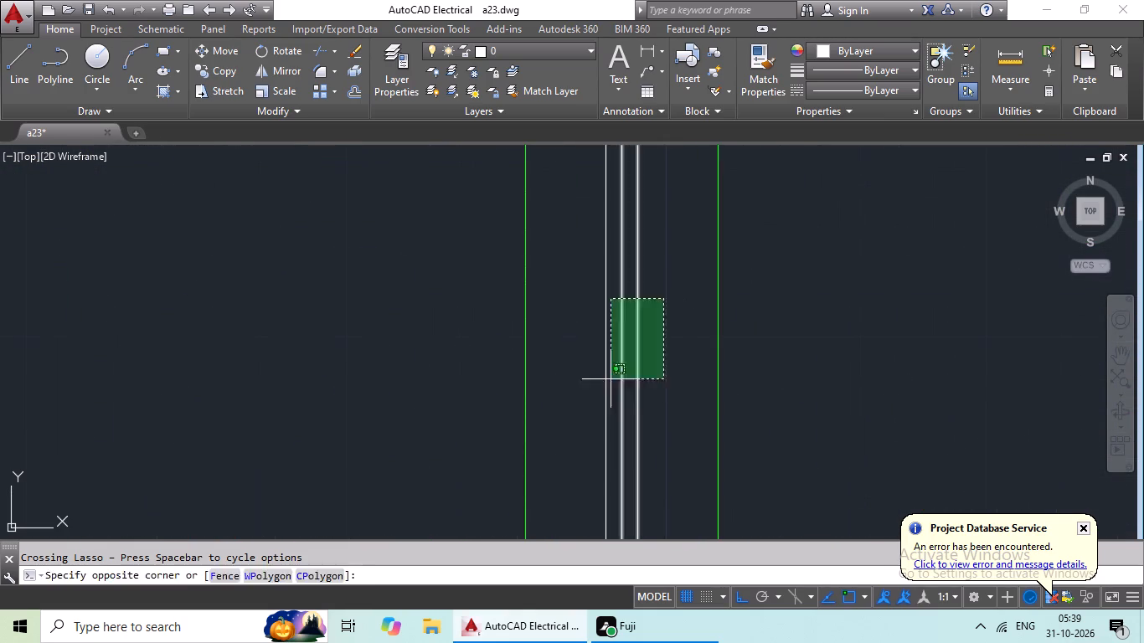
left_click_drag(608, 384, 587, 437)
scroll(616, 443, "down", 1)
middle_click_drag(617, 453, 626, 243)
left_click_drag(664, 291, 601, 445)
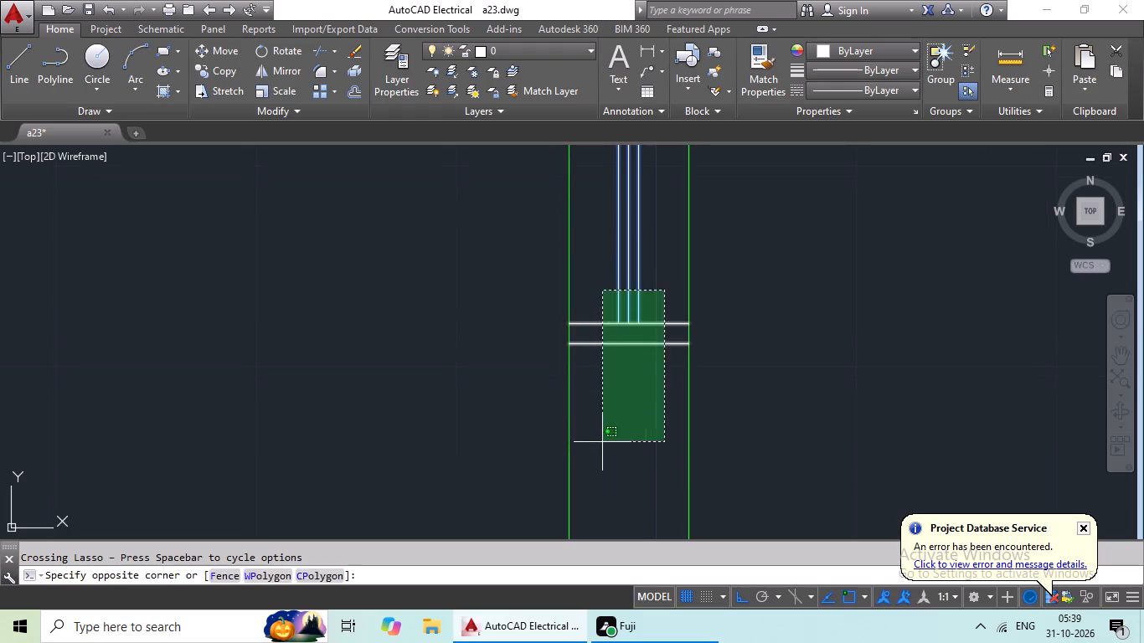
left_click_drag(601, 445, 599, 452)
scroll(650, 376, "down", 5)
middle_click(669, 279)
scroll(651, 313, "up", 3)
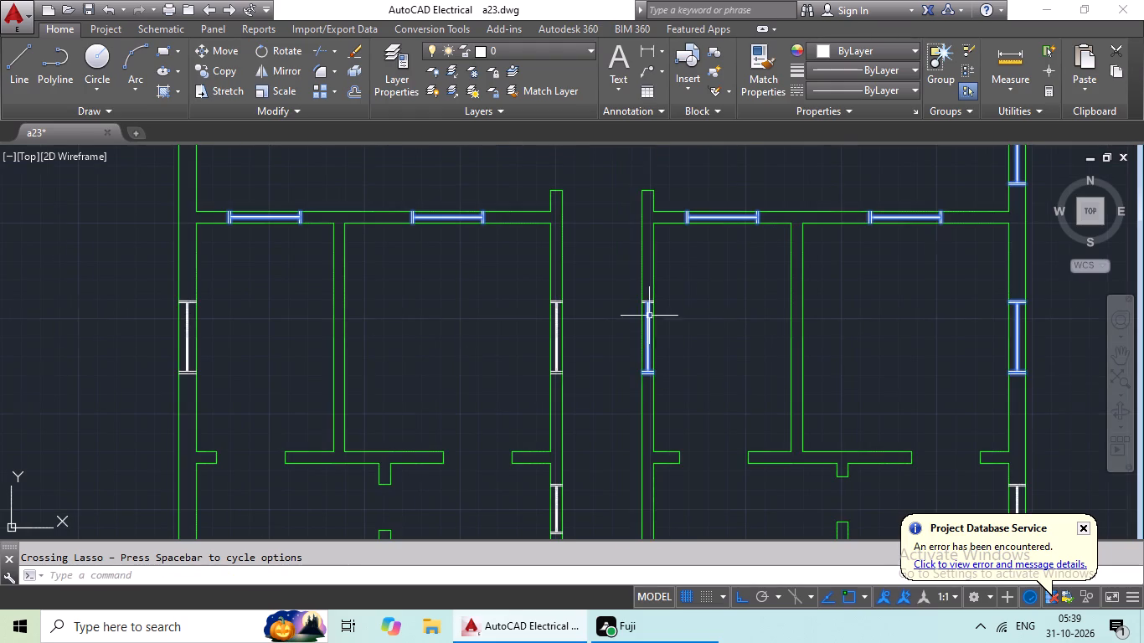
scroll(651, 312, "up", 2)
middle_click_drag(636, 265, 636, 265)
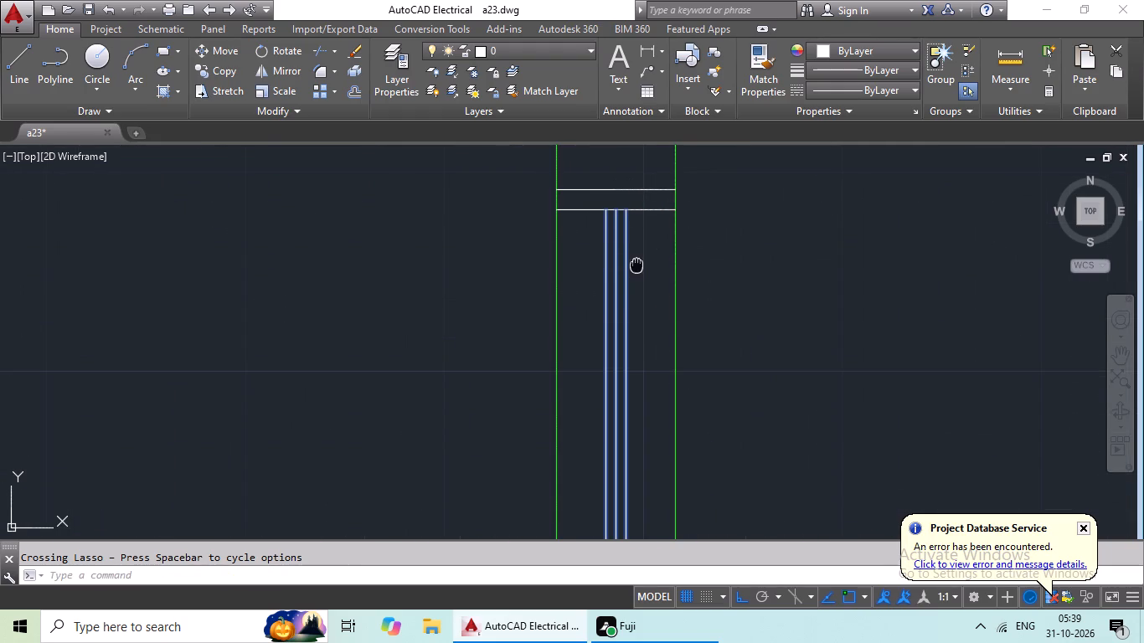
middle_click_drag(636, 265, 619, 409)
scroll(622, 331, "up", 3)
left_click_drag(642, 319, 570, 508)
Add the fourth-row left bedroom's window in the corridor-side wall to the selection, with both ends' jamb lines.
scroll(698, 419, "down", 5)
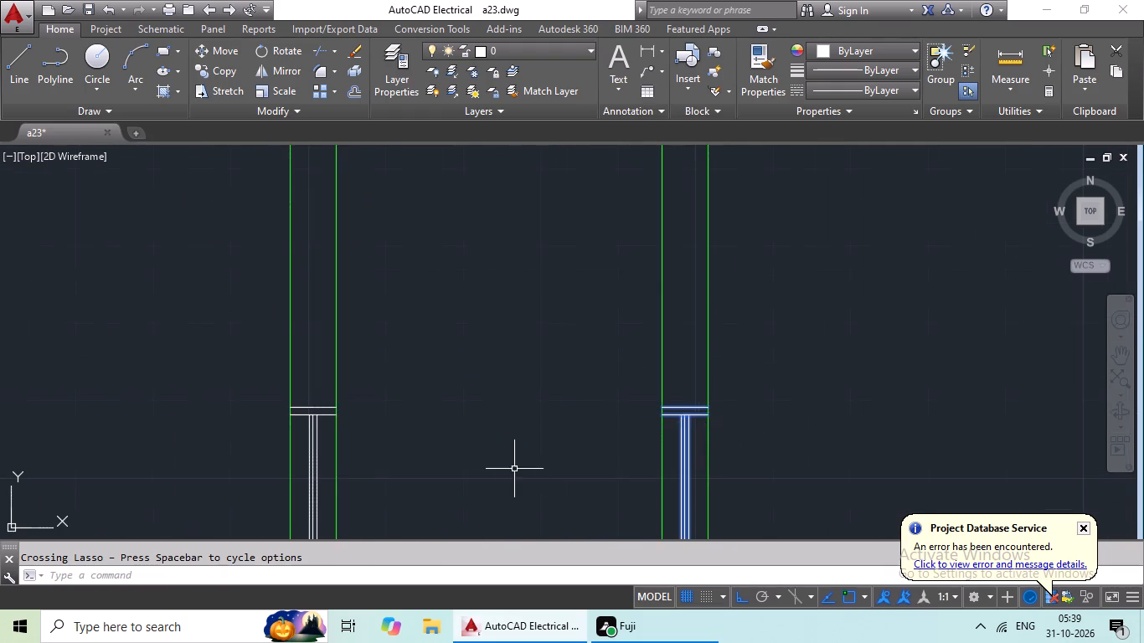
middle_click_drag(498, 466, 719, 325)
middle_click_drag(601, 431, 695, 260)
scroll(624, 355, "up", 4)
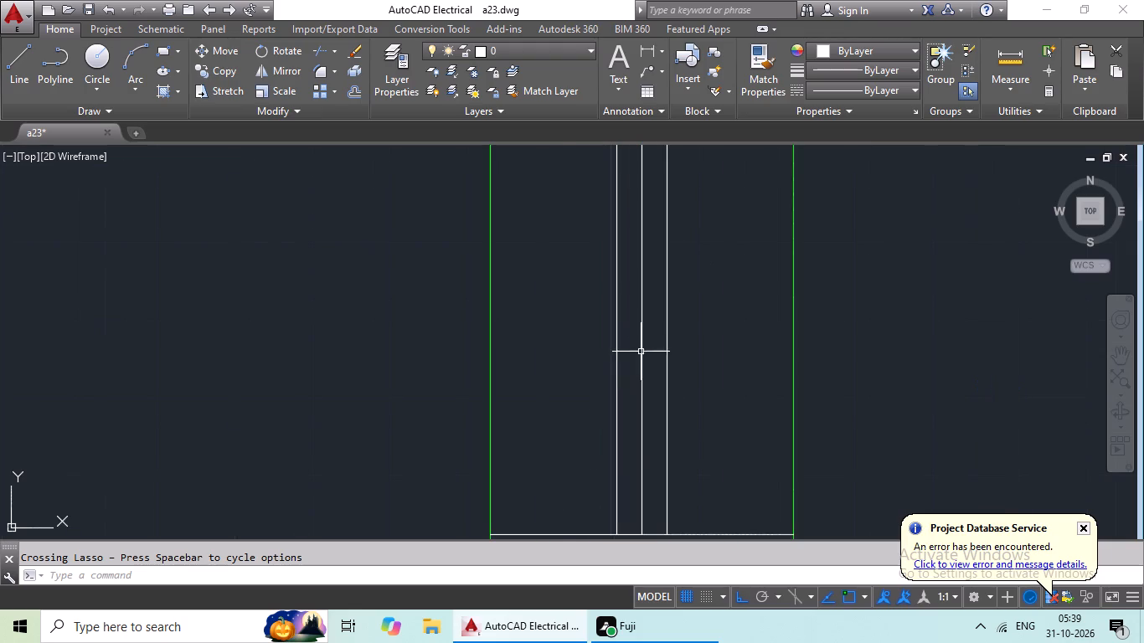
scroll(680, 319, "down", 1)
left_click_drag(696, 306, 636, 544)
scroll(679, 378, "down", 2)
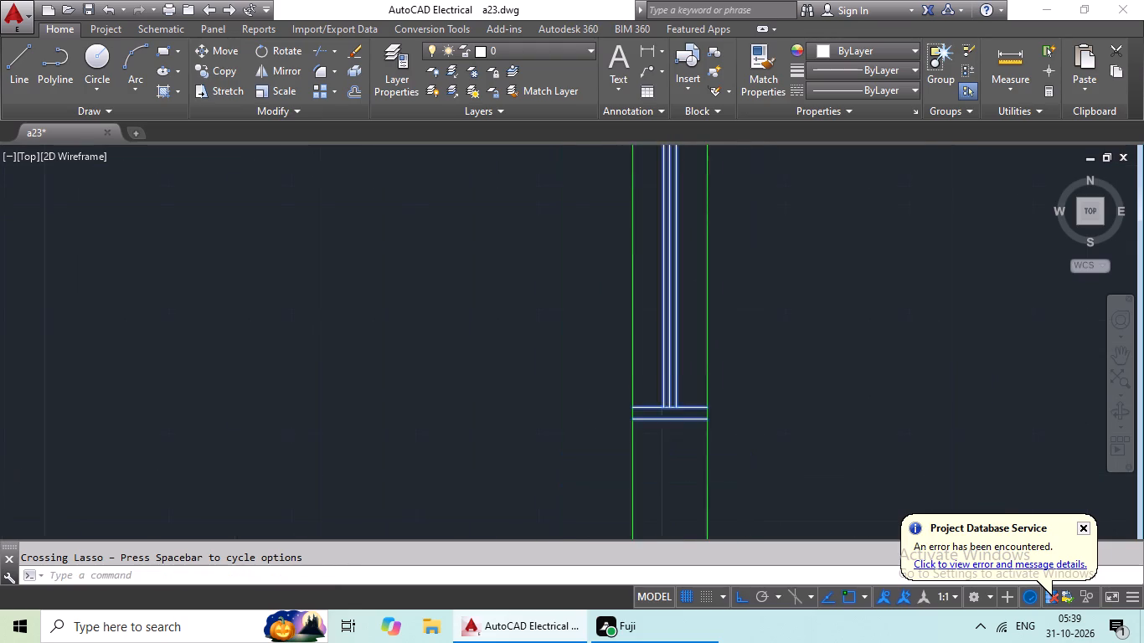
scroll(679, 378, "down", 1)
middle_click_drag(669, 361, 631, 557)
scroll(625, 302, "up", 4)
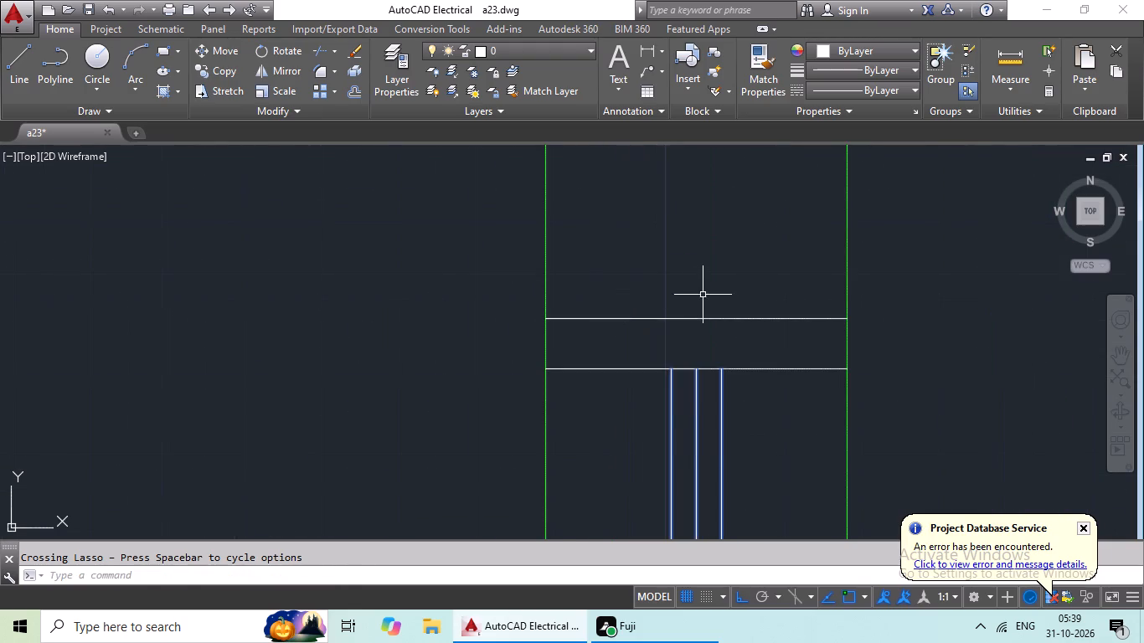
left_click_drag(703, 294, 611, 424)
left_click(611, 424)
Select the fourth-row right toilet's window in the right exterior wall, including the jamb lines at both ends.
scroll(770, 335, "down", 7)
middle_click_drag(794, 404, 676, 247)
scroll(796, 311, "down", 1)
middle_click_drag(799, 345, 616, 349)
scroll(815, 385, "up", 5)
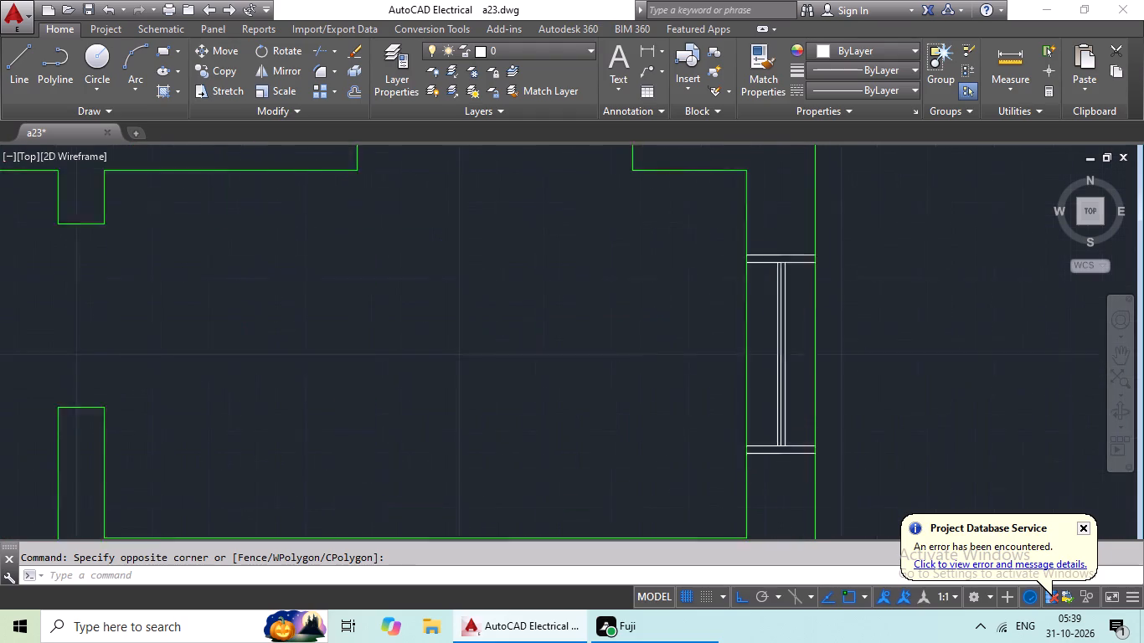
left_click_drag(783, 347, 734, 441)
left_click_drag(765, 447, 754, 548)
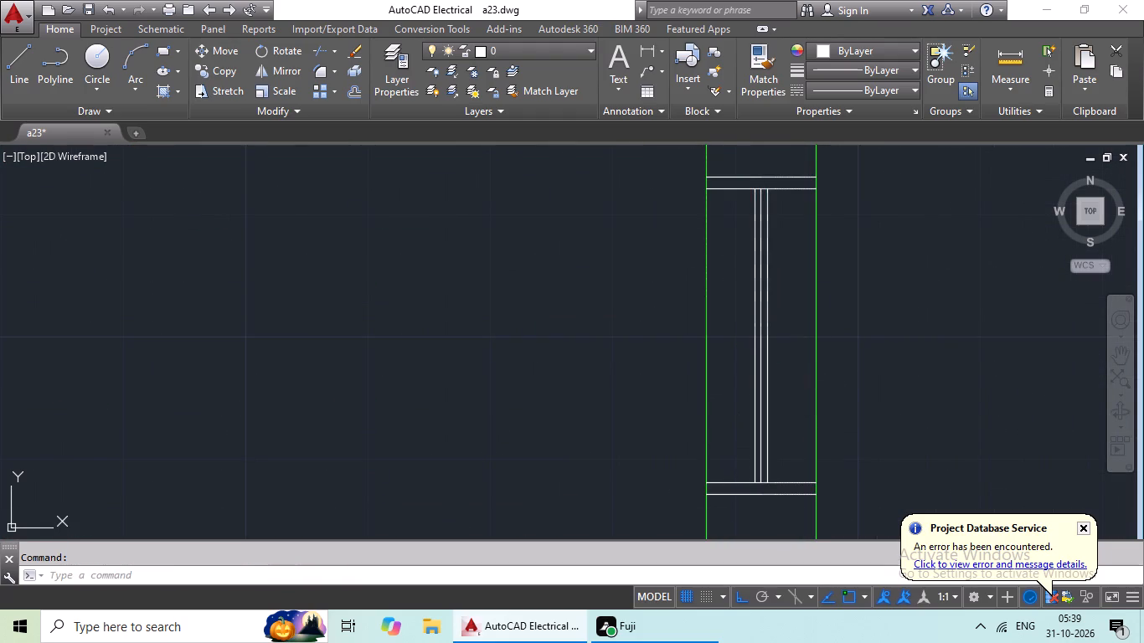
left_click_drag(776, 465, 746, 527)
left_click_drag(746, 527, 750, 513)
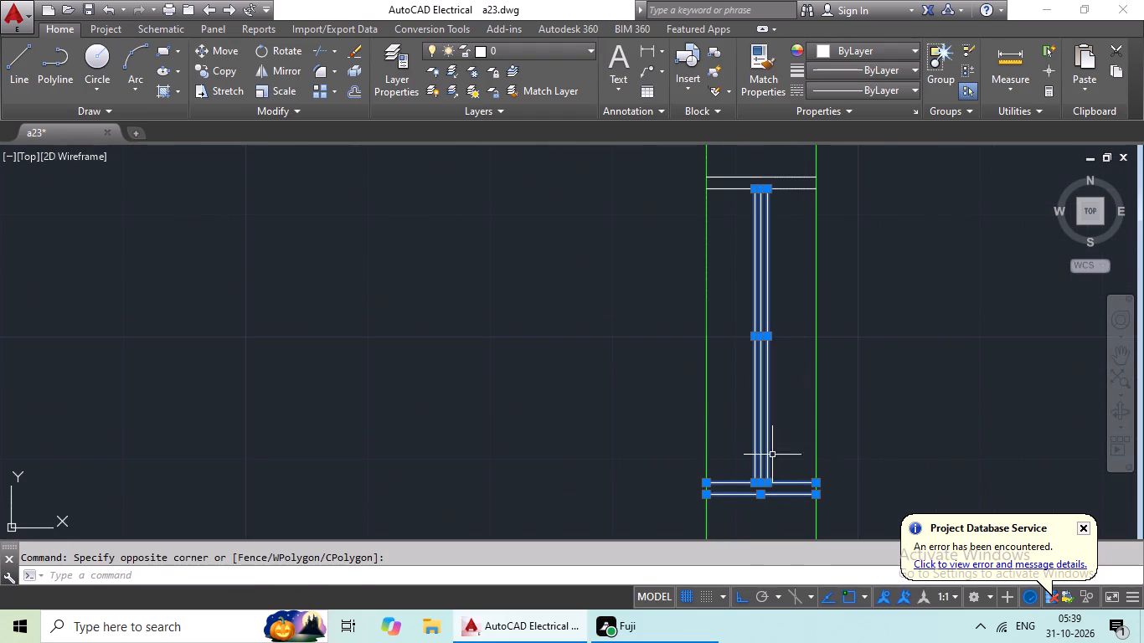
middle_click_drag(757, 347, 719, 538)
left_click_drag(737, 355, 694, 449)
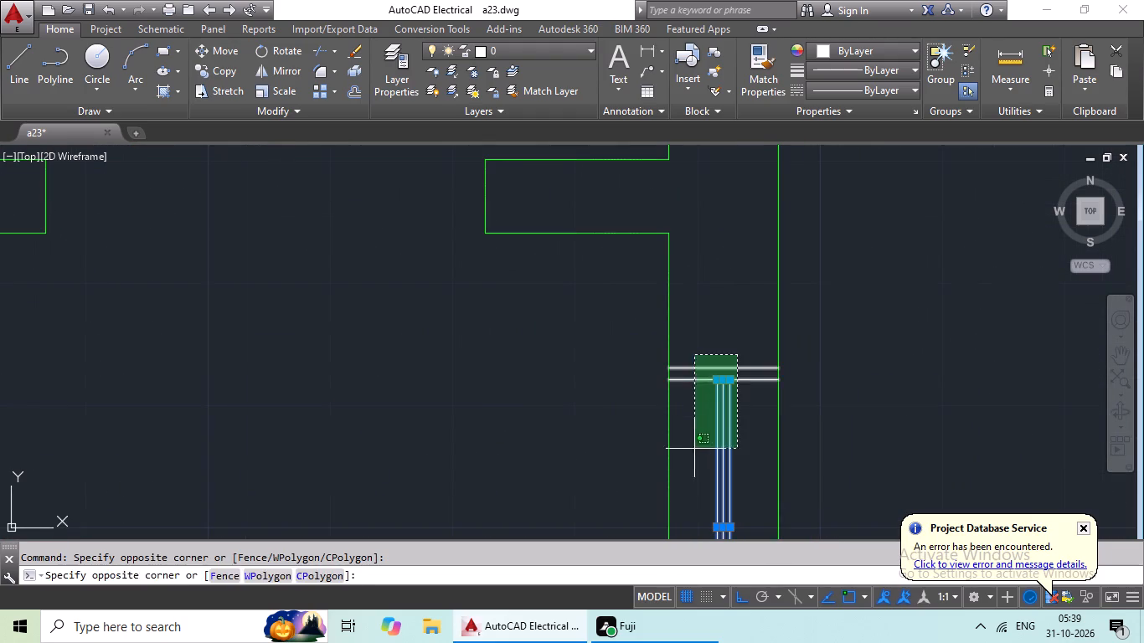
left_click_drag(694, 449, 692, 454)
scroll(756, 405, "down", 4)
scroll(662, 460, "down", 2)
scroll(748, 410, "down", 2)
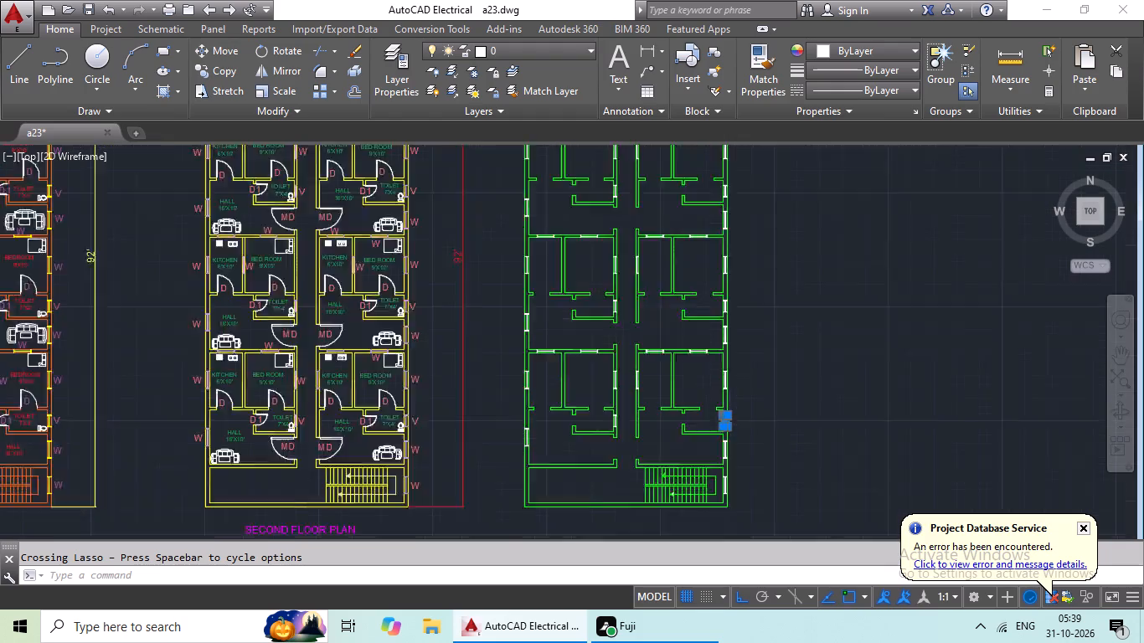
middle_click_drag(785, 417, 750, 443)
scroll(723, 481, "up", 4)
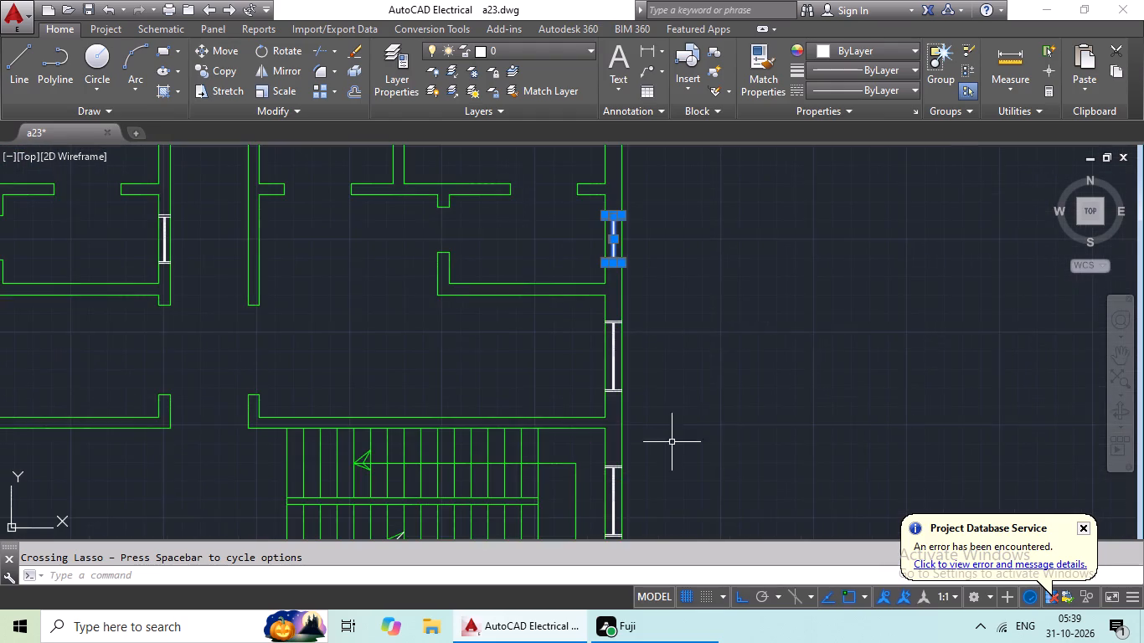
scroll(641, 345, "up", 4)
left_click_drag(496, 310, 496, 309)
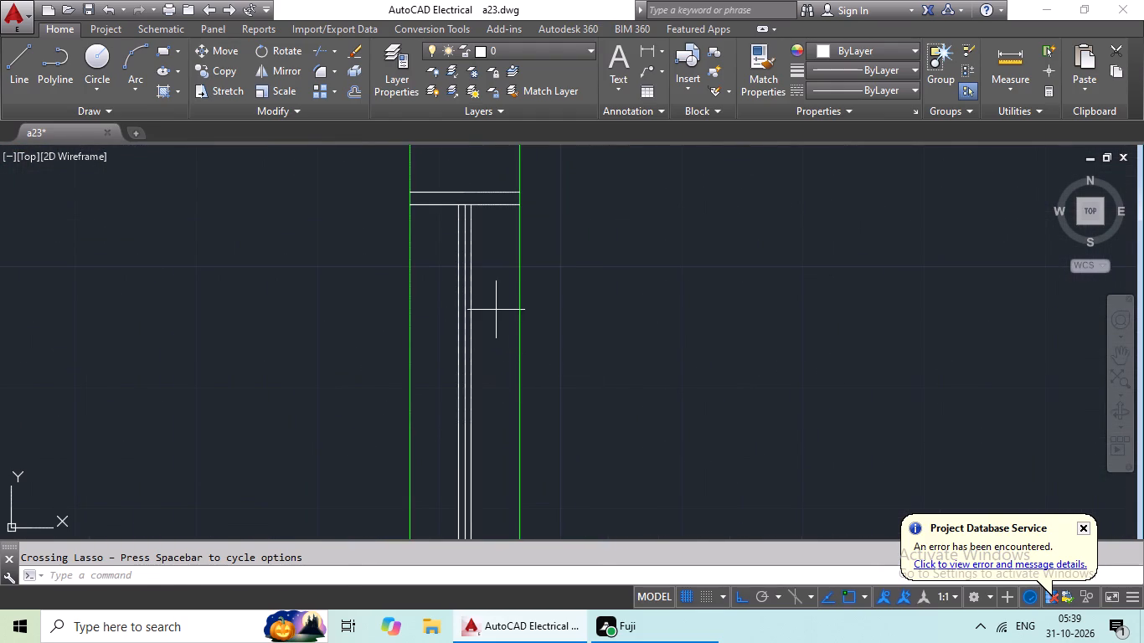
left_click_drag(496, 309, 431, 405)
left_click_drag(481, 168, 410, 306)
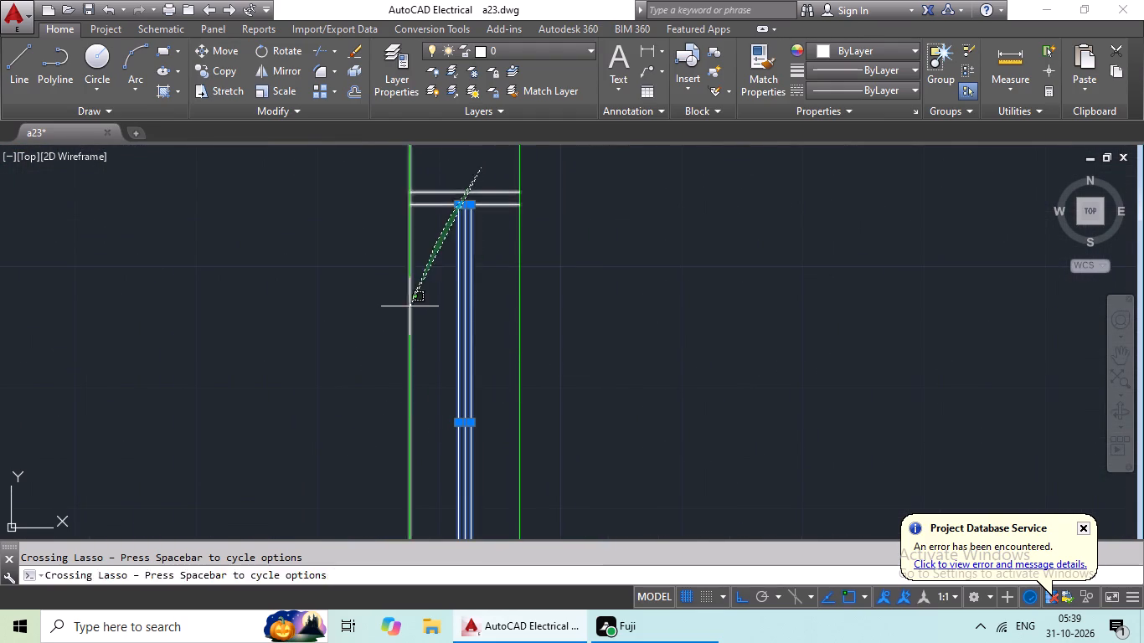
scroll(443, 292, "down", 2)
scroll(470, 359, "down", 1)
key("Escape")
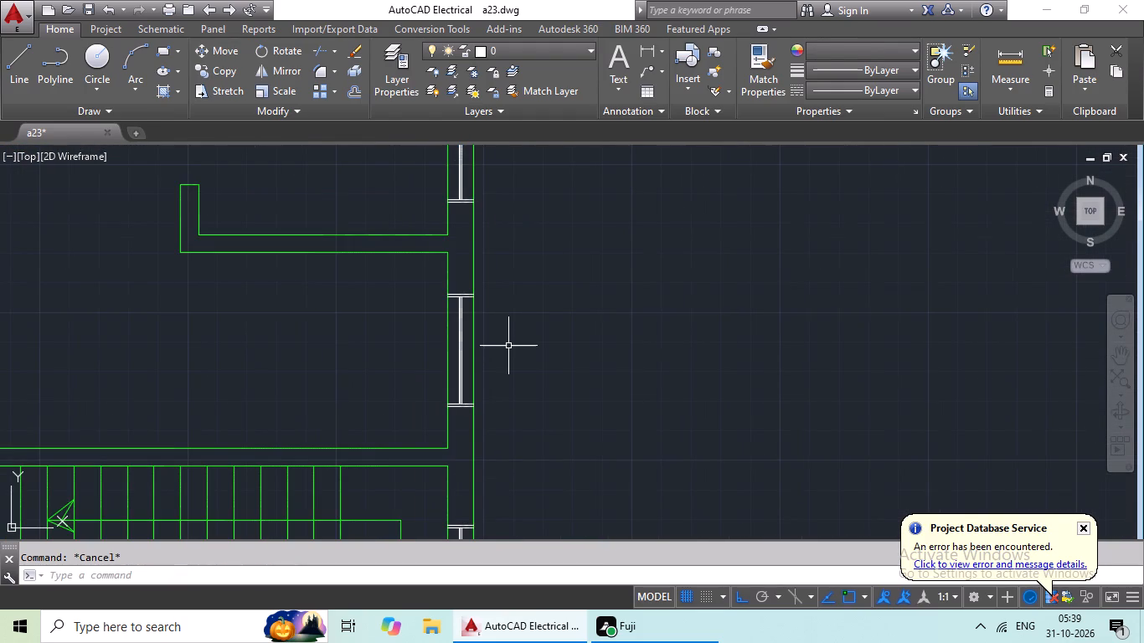
Start a new selection with the first-row right bedroom's window in the upper exterior wall, including both ends' jamb lines.
scroll(565, 491, "down", 3)
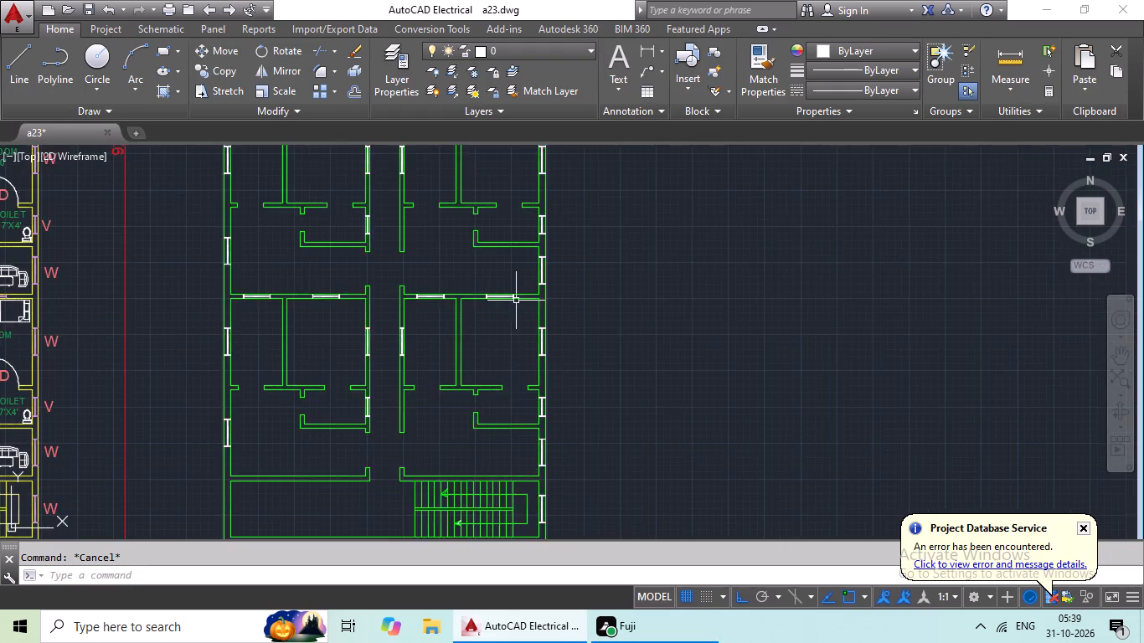
middle_click_drag(516, 304, 517, 546)
middle_click_drag(502, 352, 509, 544)
scroll(490, 193, "up", 2)
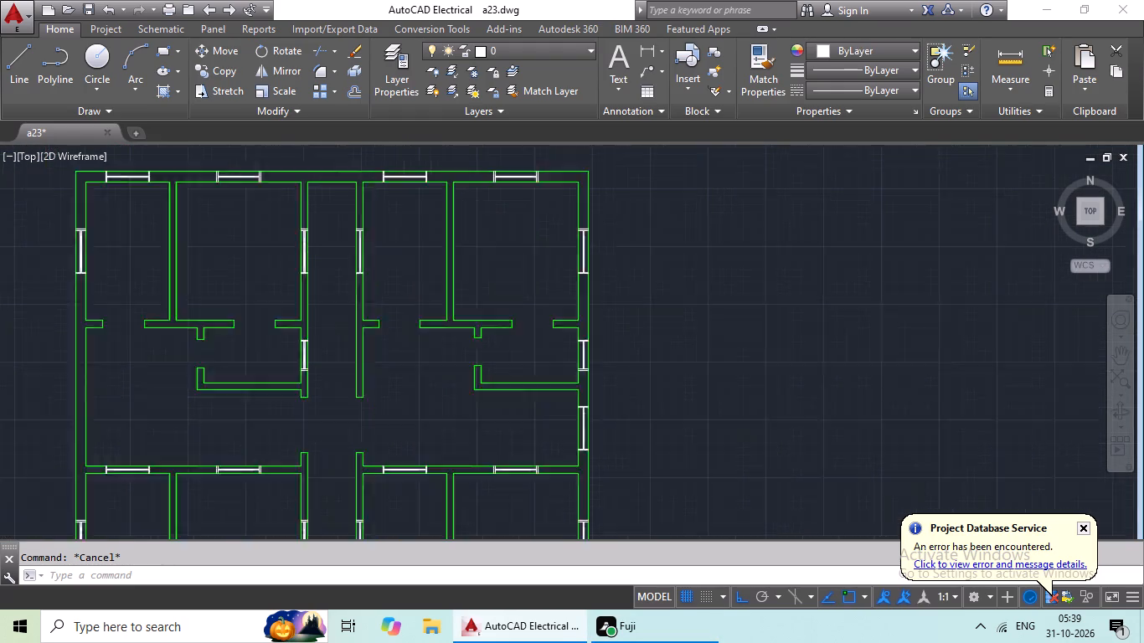
scroll(490, 193, "up", 1)
middle_click_drag(498, 202, 451, 414)
scroll(514, 368, "up", 4)
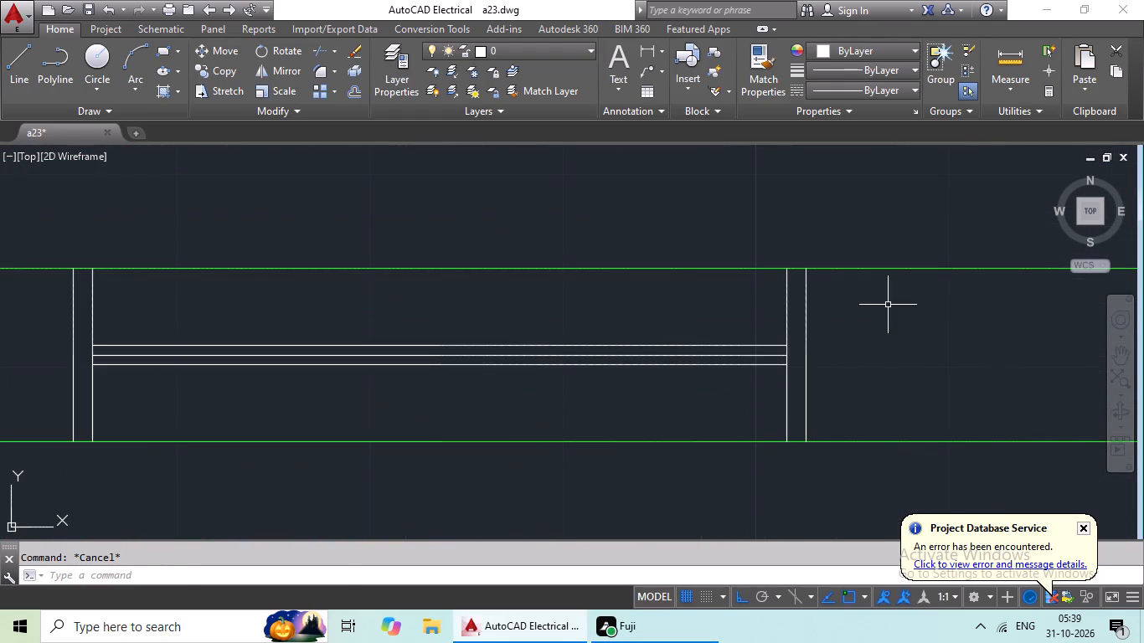
left_click_drag(883, 321, 336, 362)
middle_click_drag(414, 357, 915, 333)
left_click_drag(697, 265, 327, 388)
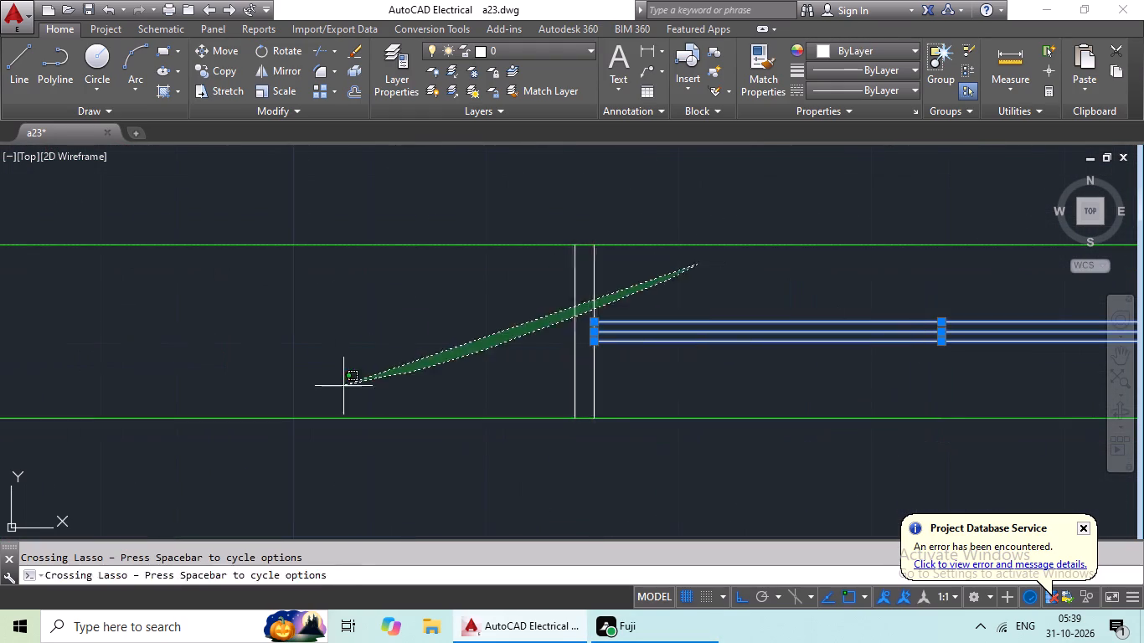
left_click_drag(327, 388, 324, 389)
Add the first-row right kitchen's window in the upper exterior wall to the selection, with both ends' jamb lines.
scroll(544, 373, "down", 3)
middle_click_drag(265, 409, 531, 386)
scroll(550, 340, "up", 4)
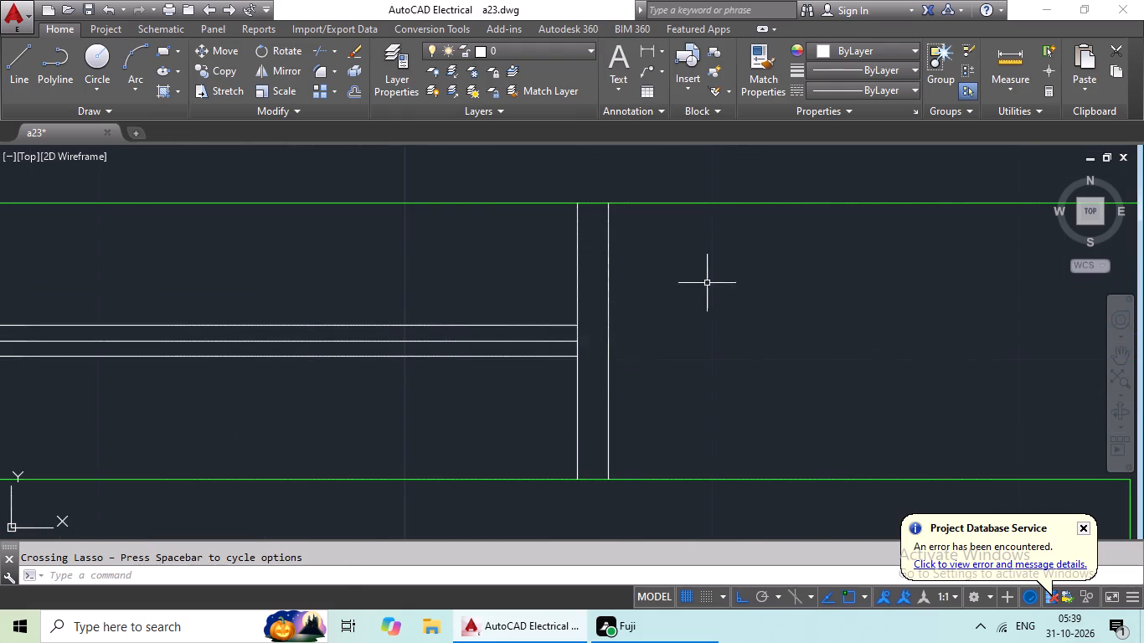
left_click_drag(705, 290, 143, 348)
middle_click_drag(308, 333, 830, 319)
scroll(390, 289, "down", 1)
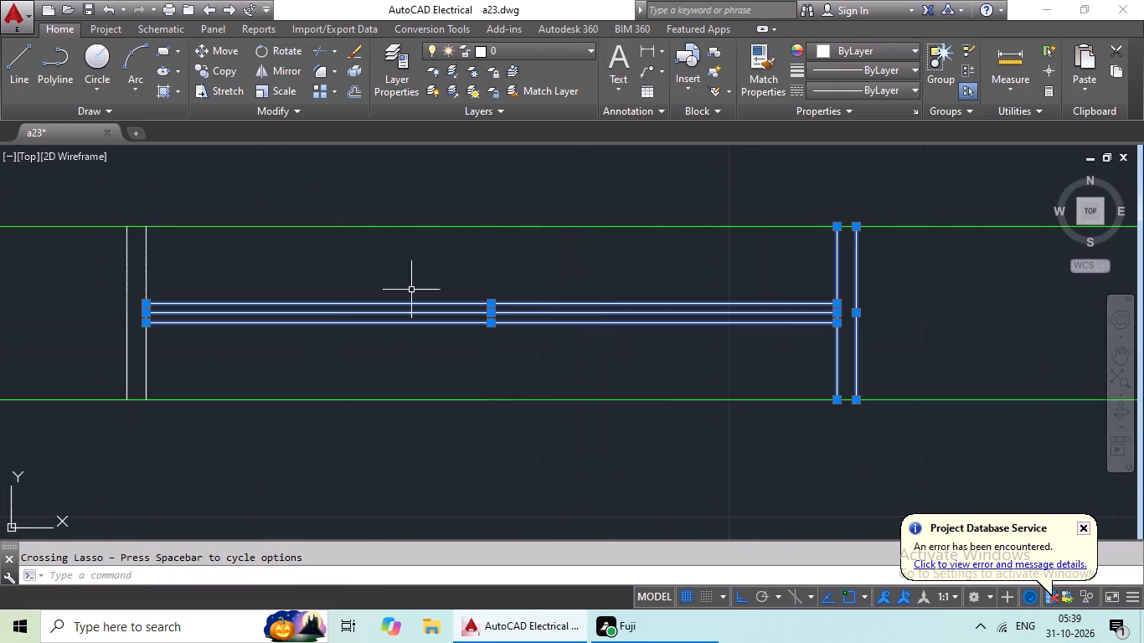
left_click_drag(323, 260, 0, 346)
left_click_drag(2, 346, 10, 346)
Add the first-row left bedroom's window in the upper exterior wall to the selection, with both ends' jamb lines.
scroll(387, 315, "down", 3)
middle_click_drag(147, 397, 614, 358)
scroll(292, 287, "up", 3)
left_click_drag(463, 263, 341, 274)
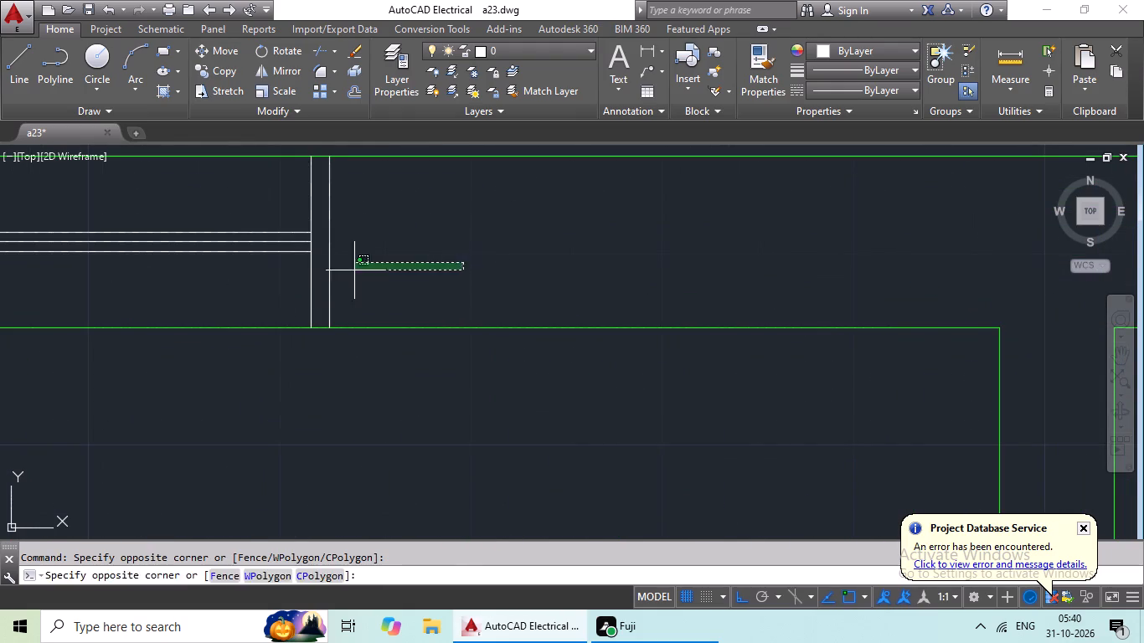
left_click_drag(341, 274, 239, 291)
middle_click_drag(452, 285, 1010, 356)
left_click_drag(523, 291, 96, 363)
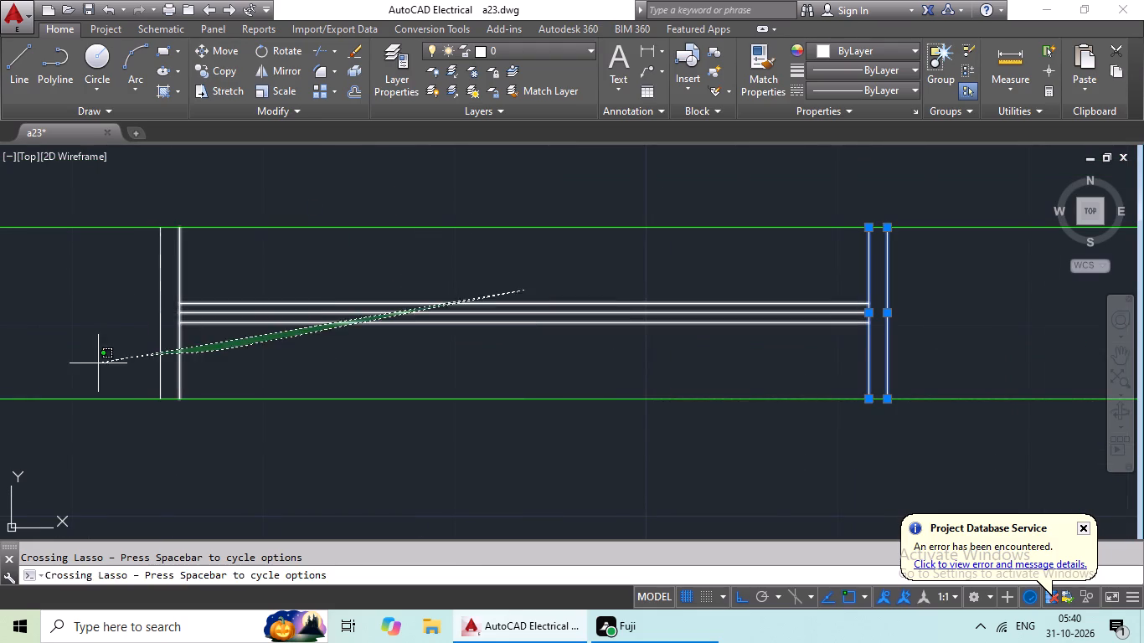
left_click_drag(96, 363, 70, 359)
scroll(333, 340, "down", 3)
scroll(355, 424, "down", 2)
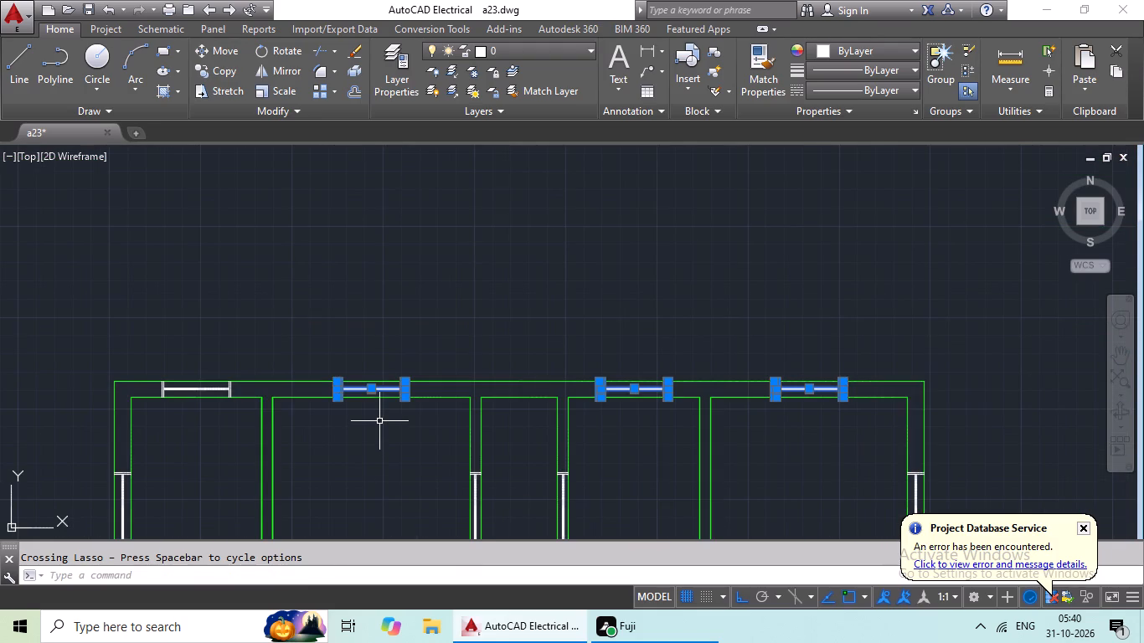
Add the first-row left kitchen's window in the upper exterior wall to the selection, with both ends' jamb lines.
scroll(233, 382, "up", 3)
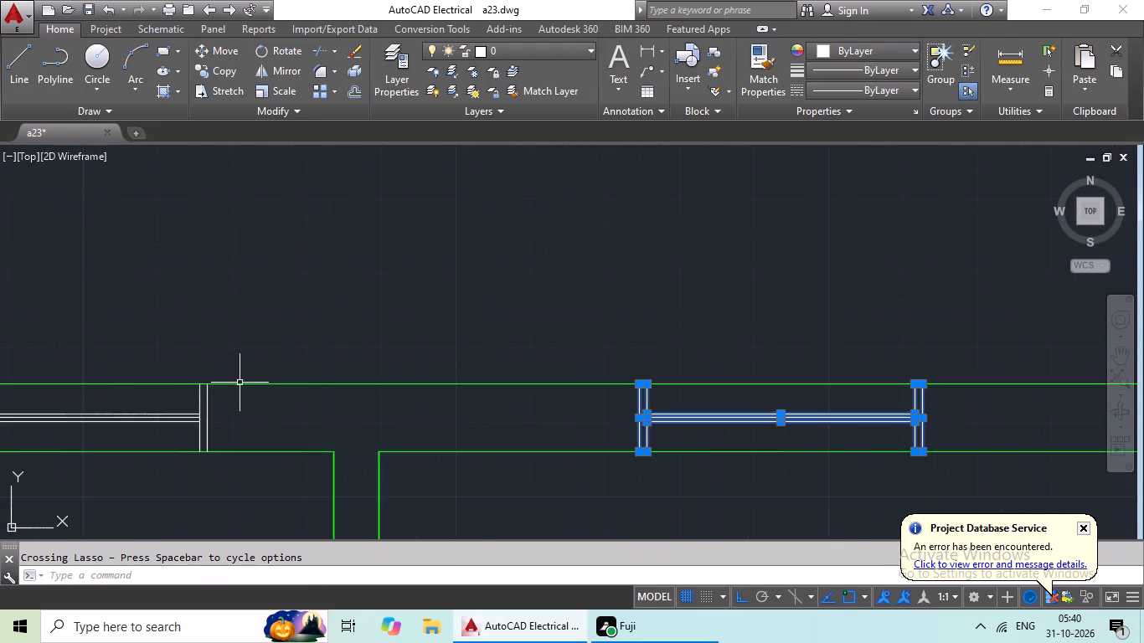
scroll(229, 392, "up", 2)
middle_click_drag(252, 417, 716, 348)
left_click_drag(743, 344, 142, 418)
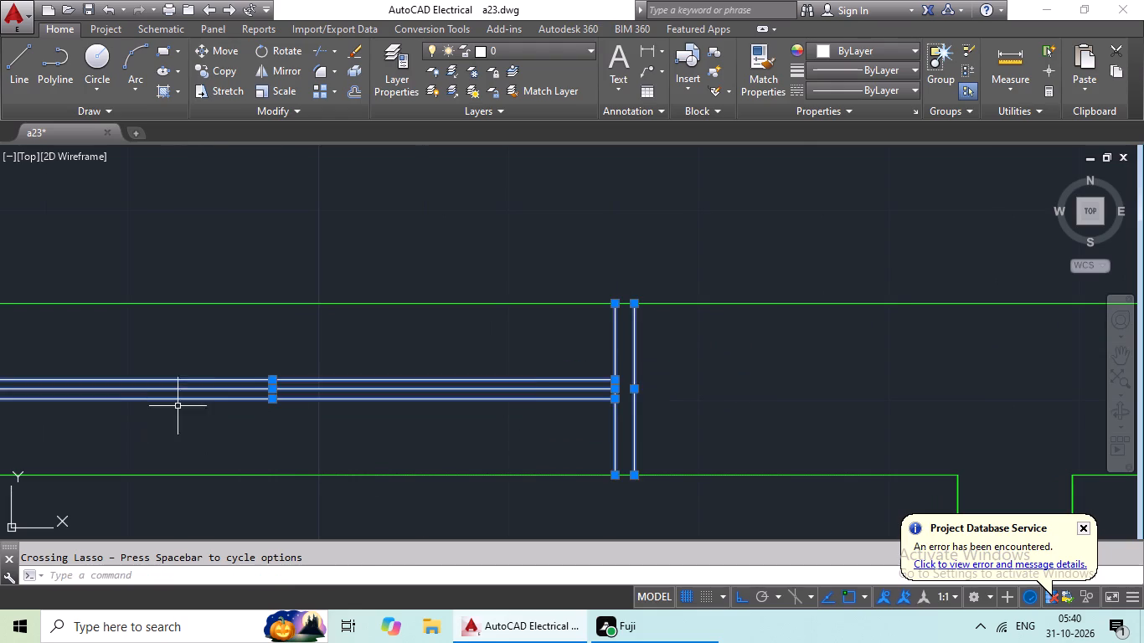
middle_click_drag(212, 399, 1024, 370)
left_click_drag(853, 294, 513, 404)
Add the first-row left kitchen's window in the left exterior wall to the selection, including the jamb lines at both ends.
scroll(675, 368, "down", 3)
middle_click_drag(676, 463, 499, 185)
scroll(652, 329, "down", 1)
scroll(508, 388, "up", 5)
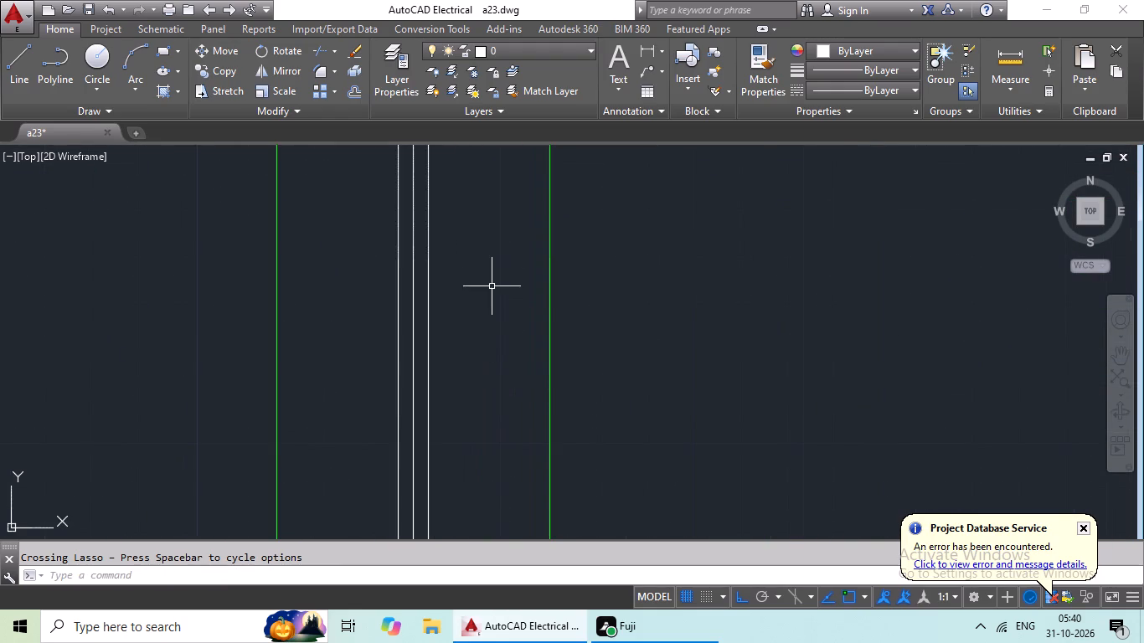
left_click_drag(492, 265, 368, 426)
scroll(472, 327, "down", 2)
middle_click_drag(471, 319, 416, 498)
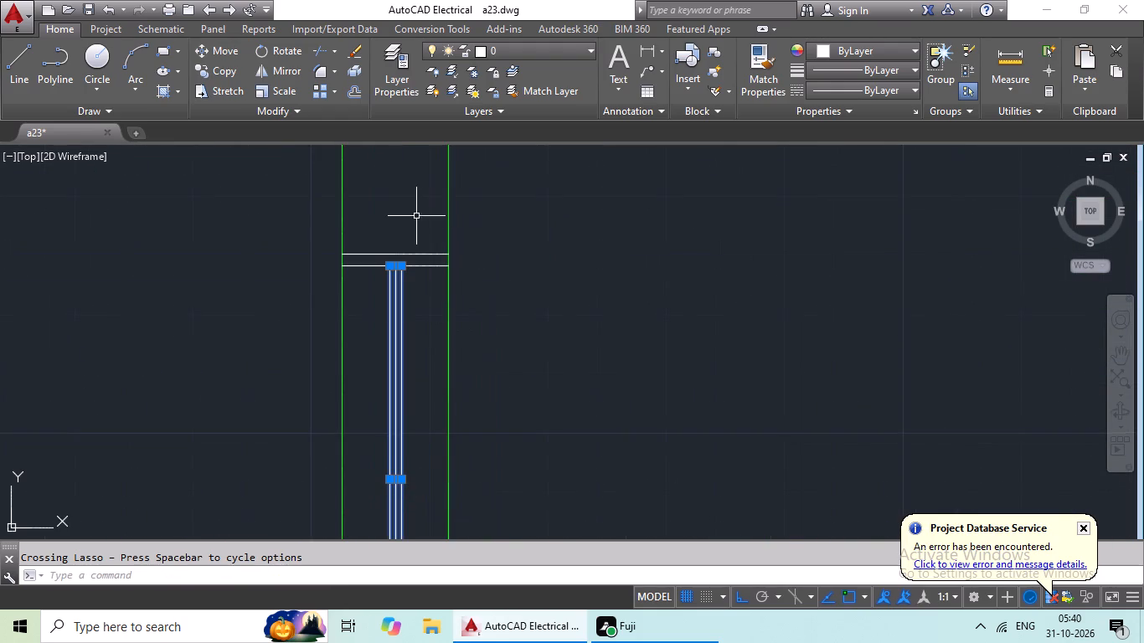
scroll(417, 214, "up", 3)
left_click_drag(423, 230, 354, 502)
scroll(429, 428, "down", 1)
middle_click_drag(431, 443, 470, 152)
scroll(459, 178, "down", 2)
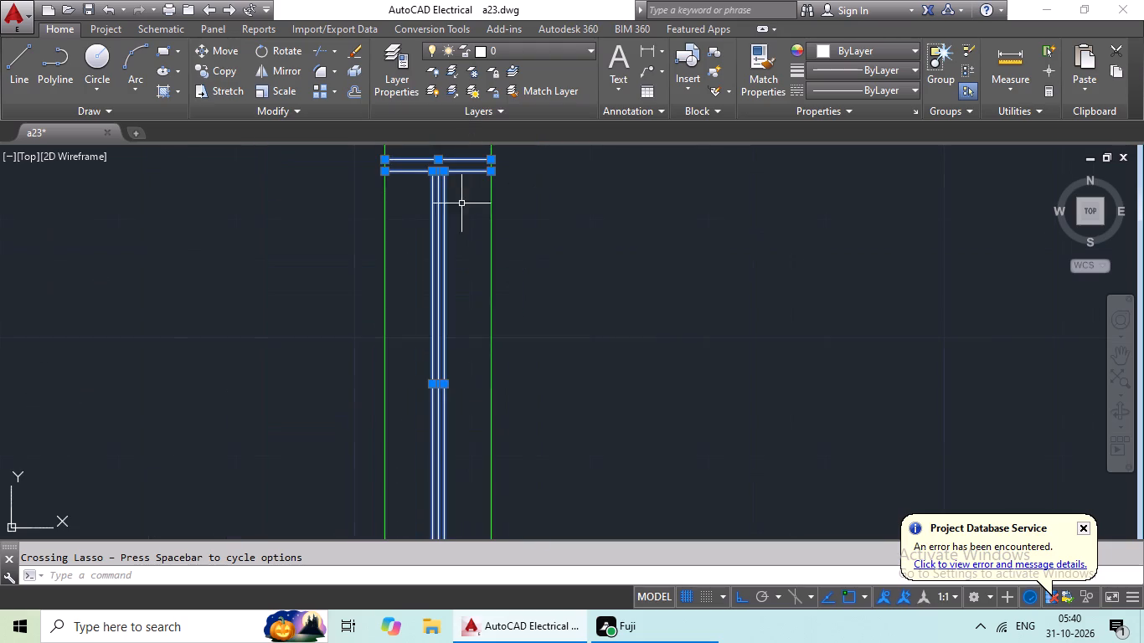
middle_click_drag(472, 388, 436, 28)
scroll(429, 210, "up", 3)
left_click_drag(432, 233, 352, 441)
Add the first-row left bedroom's window in the central passage's left wall to the selection, with both ends' jamb lines.
scroll(549, 325, "down", 4)
scroll(806, 266, "down", 3)
middle_click_drag(828, 270, 536, 382)
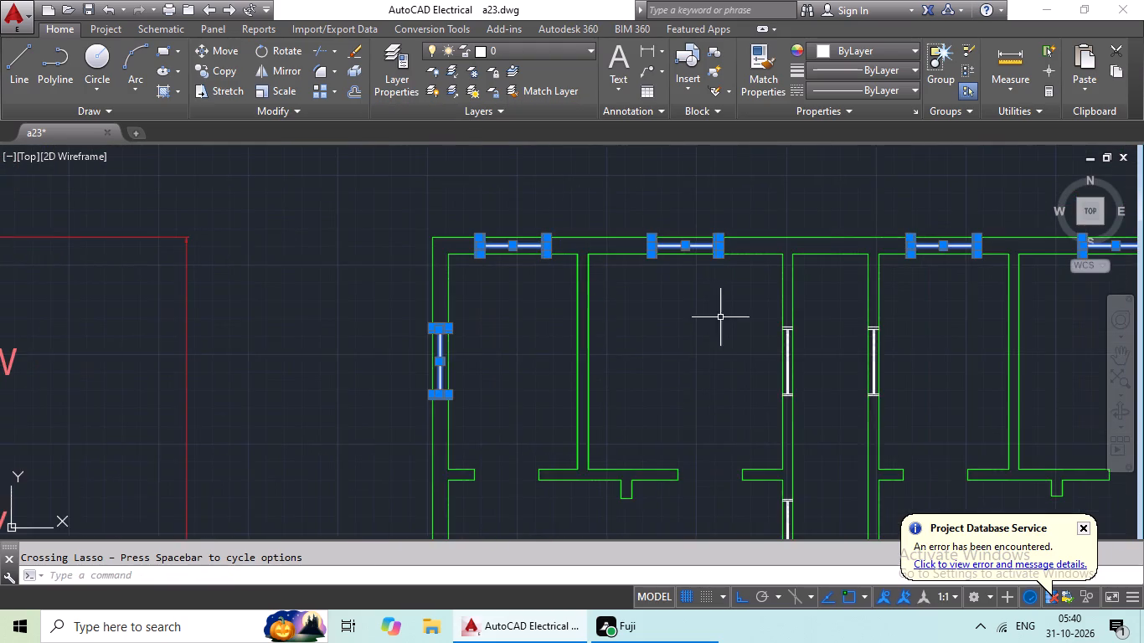
middle_click_drag(681, 335, 564, 378)
scroll(663, 428, "up", 5)
scroll(746, 421, "up", 3)
left_click_drag(782, 343, 703, 391)
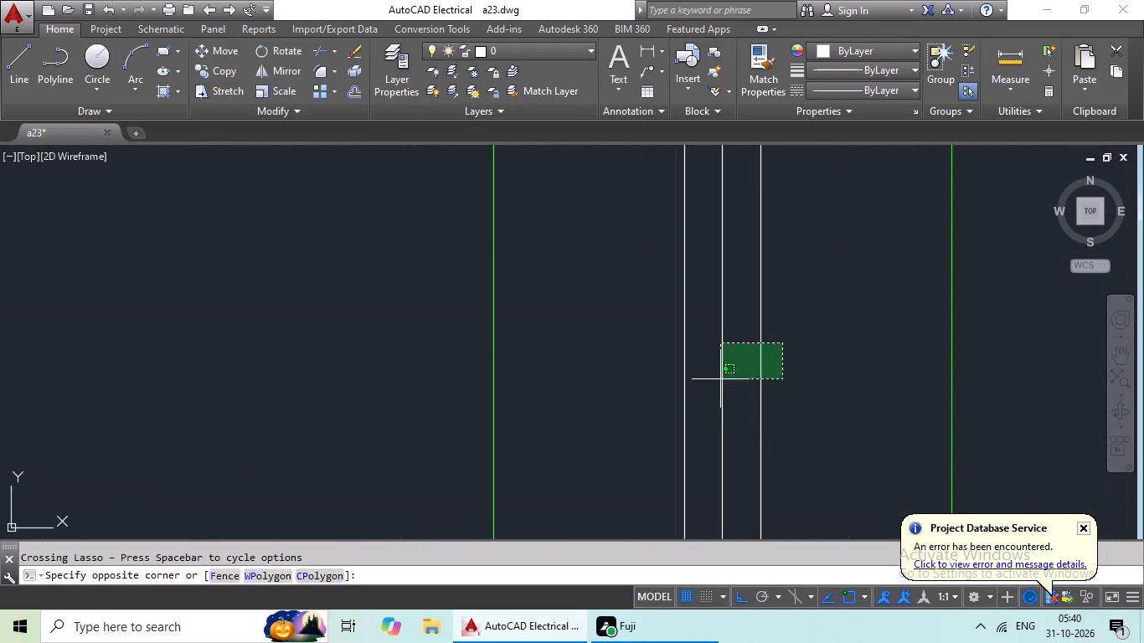
left_click_drag(703, 391, 657, 426)
scroll(766, 404, "down", 2)
middle_click_drag(767, 403, 588, 197)
scroll(625, 346, "up", 2)
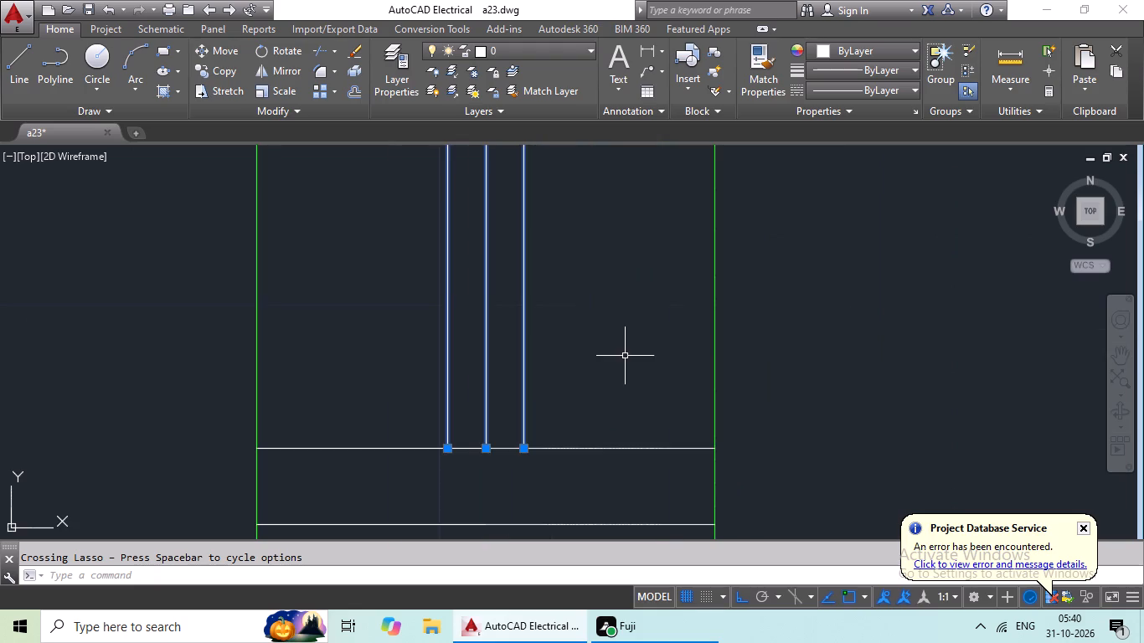
scroll(625, 356, "down", 1)
middle_click_drag(625, 356, 585, 214)
left_click_drag(582, 237, 515, 415)
left_click(515, 415)
scroll(580, 265, "down", 3)
middle_click_drag(586, 224, 516, 548)
middle_click_drag(496, 293, 496, 429)
scroll(521, 296, "up", 5)
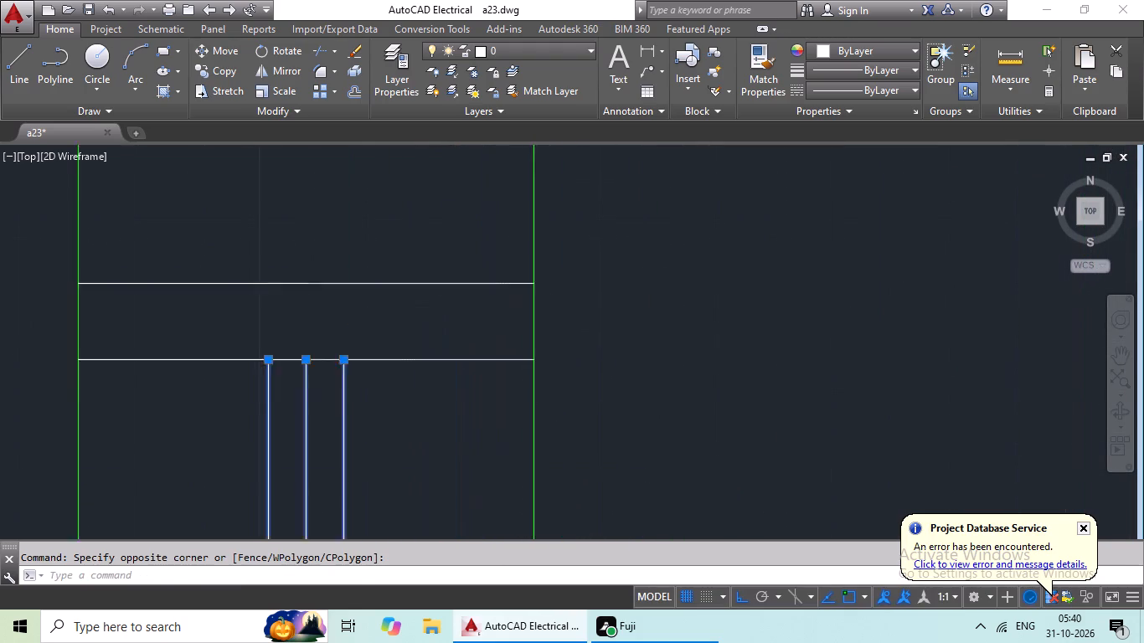
left_click_drag(506, 227, 438, 448)
Add the first-row right kitchen's window in the central passage's right wall to the selection, with both ends' jamb lines.
scroll(617, 350, "down", 4)
middle_click_drag(745, 410, 166, 288)
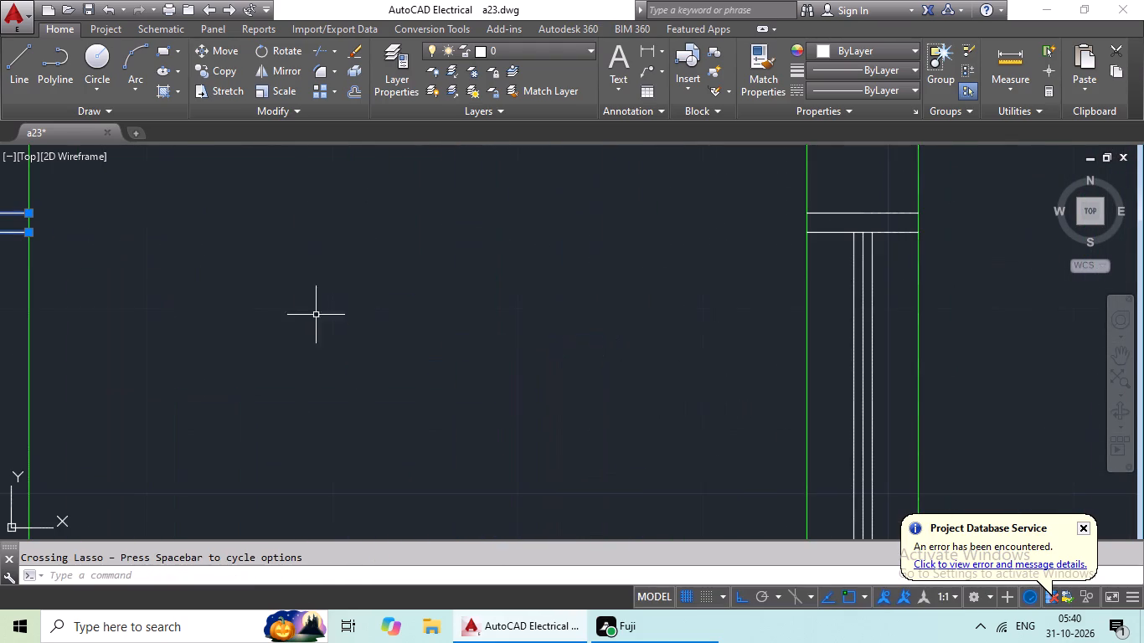
middle_click_drag(842, 315, 608, 406)
scroll(626, 300, "up", 3)
left_click_drag(658, 259, 554, 447)
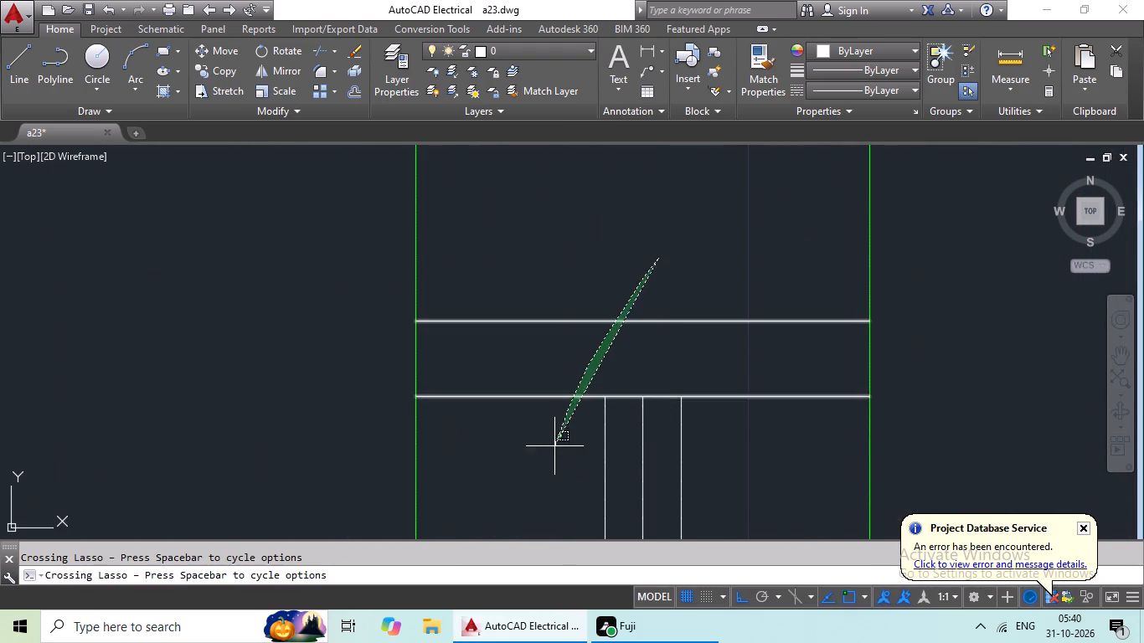
left_click_drag(554, 447, 553, 450)
left_click_drag(796, 419, 570, 506)
scroll(669, 479, "down", 2)
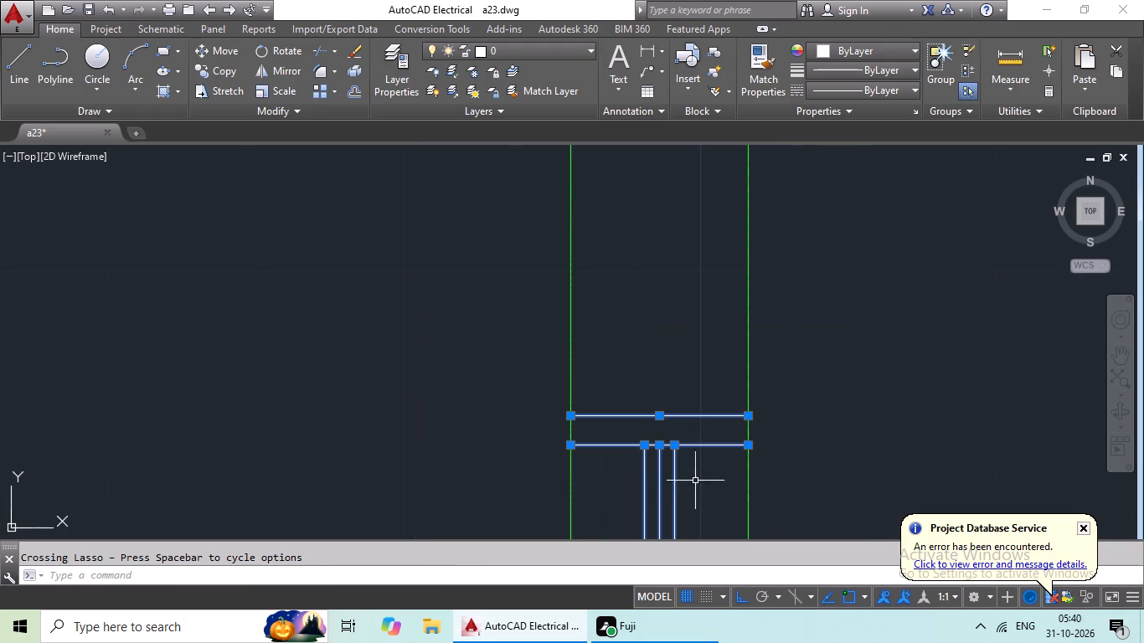
middle_click_drag(659, 311, 640, 136)
scroll(671, 260, "down", 2)
middle_click_drag(664, 368, 570, 136)
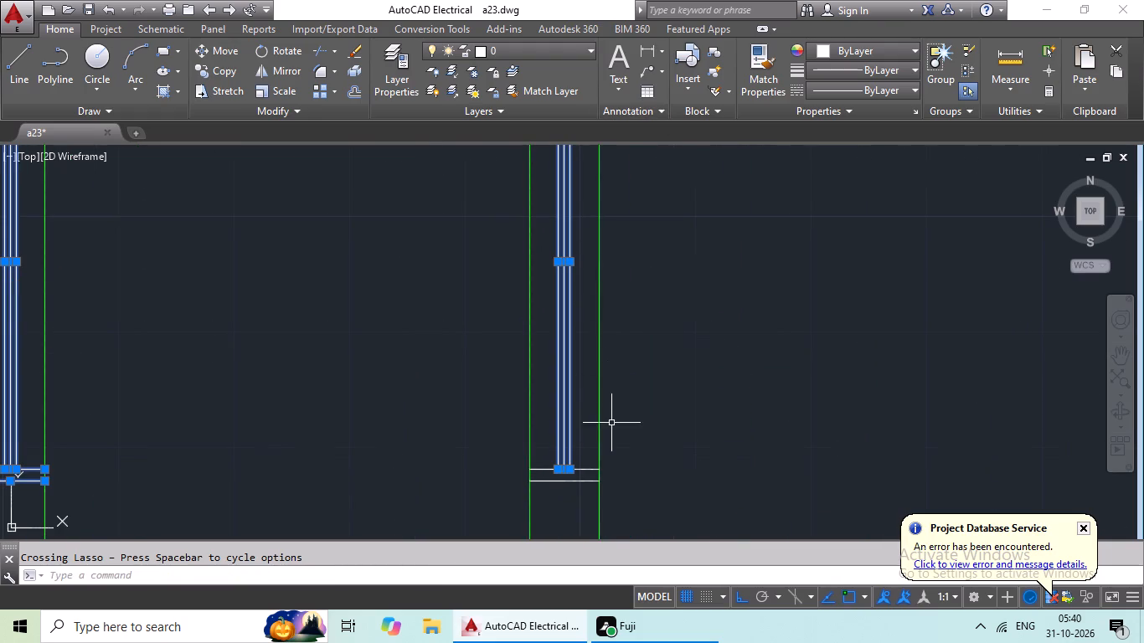
scroll(591, 475, "up", 4)
left_click_drag(547, 419, 482, 524)
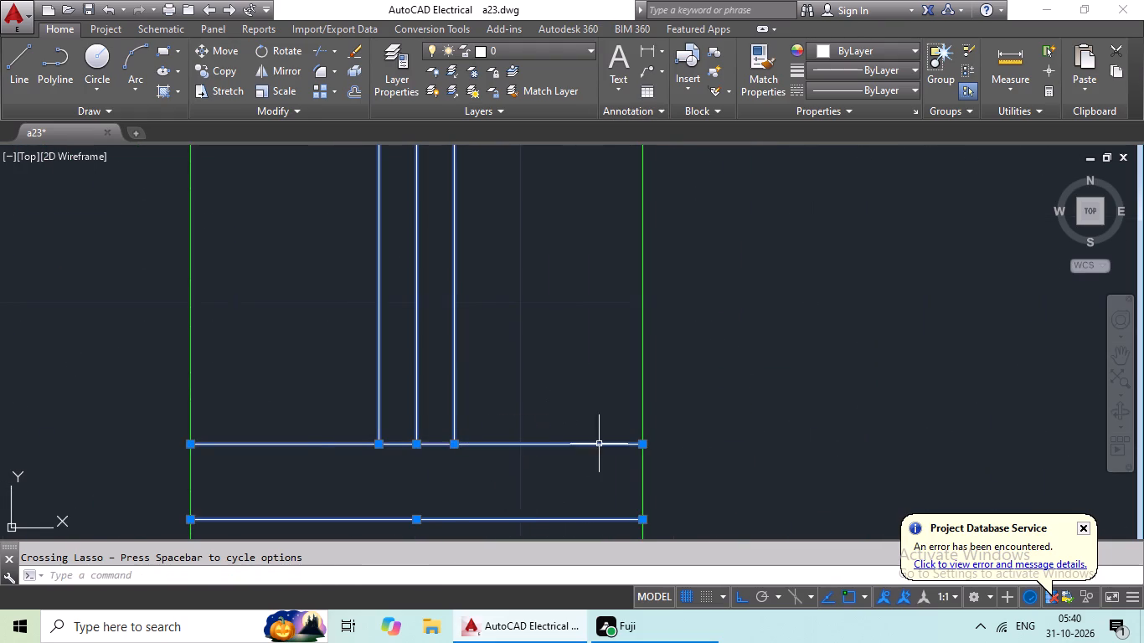
Add the first-row right bedroom's window in the right exterior wall to the selection, including the jamb lines at both ends.
scroll(599, 444, "down", 4)
scroll(652, 391, "down", 3)
middle_click_drag(732, 352, 307, 356)
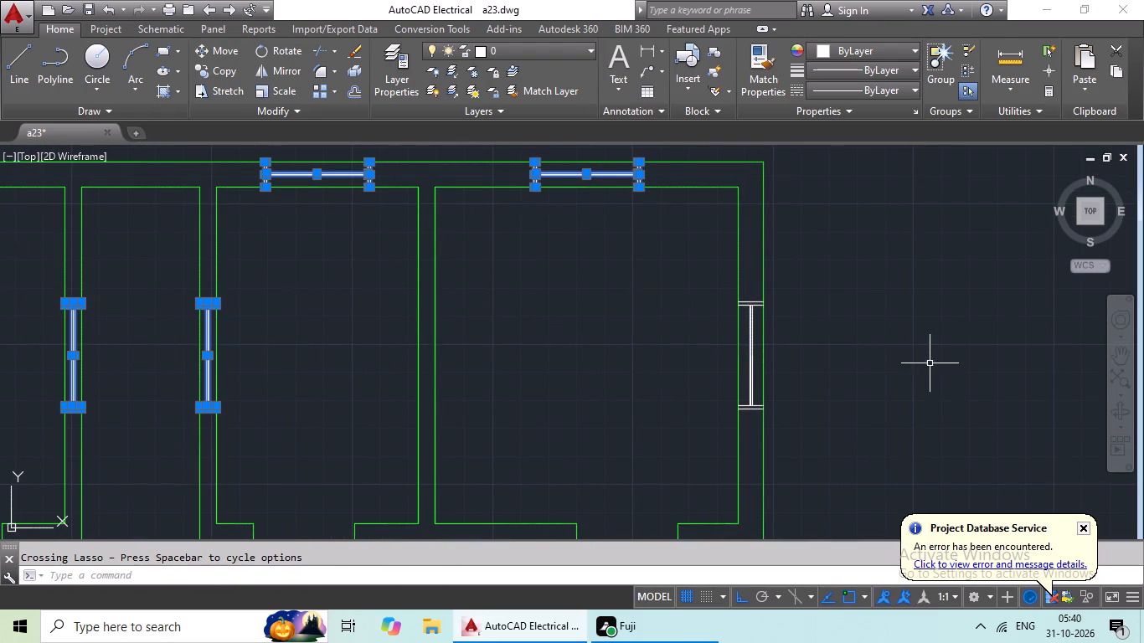
scroll(736, 408, "up", 4)
middle_click_drag(836, 419, 487, 458)
scroll(509, 433, "up", 3)
left_click_drag(600, 314, 456, 475)
scroll(628, 347, "down", 3)
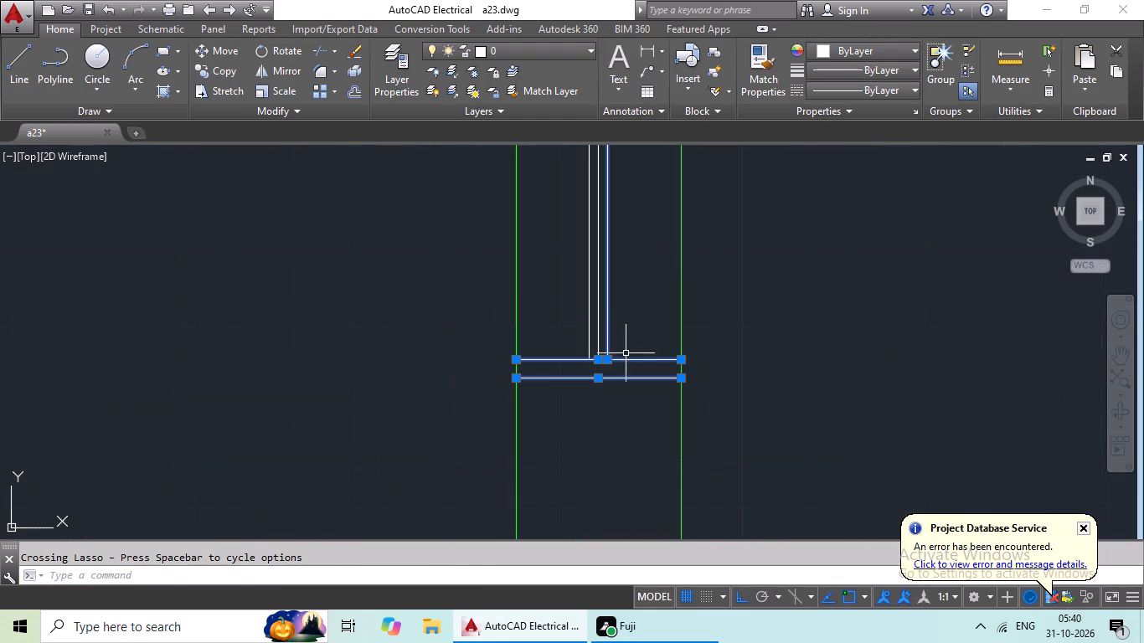
left_click_drag(671, 242, 543, 324)
middle_click_drag(582, 302, 447, 558)
middle_click_drag(481, 327, 480, 330)
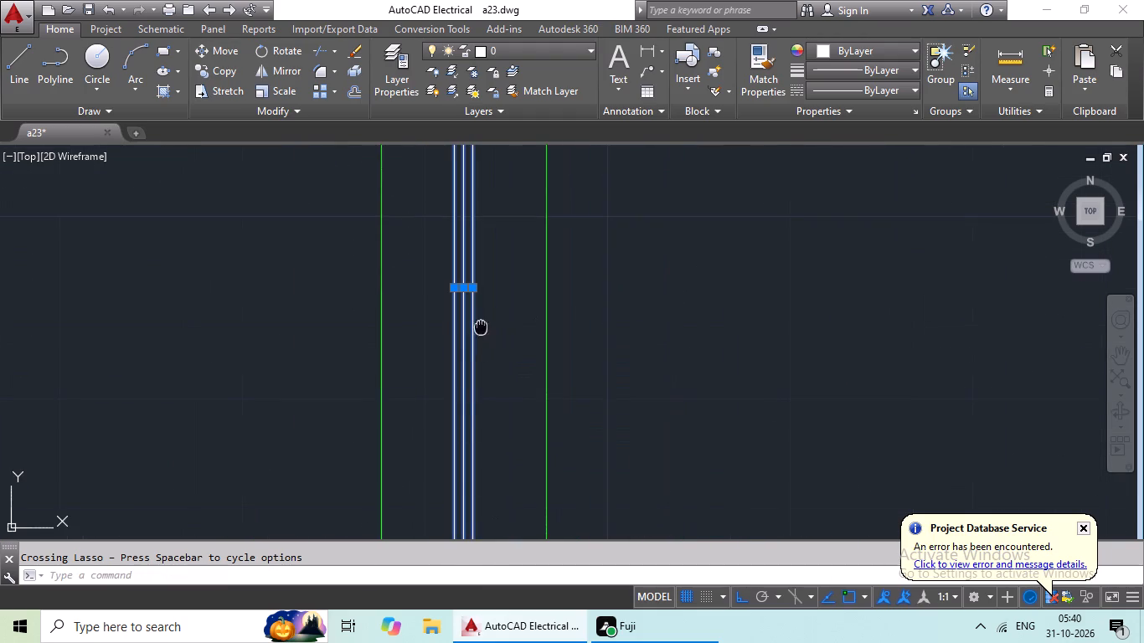
middle_click_drag(480, 330, 420, 630)
scroll(408, 276, "up", 2)
left_click_drag(493, 216, 428, 377)
left_click(444, 382)
Add the first-row left toilet's window in the central passage's left wall to the selection, with both ends' jamb lines.
scroll(447, 383, "down", 7)
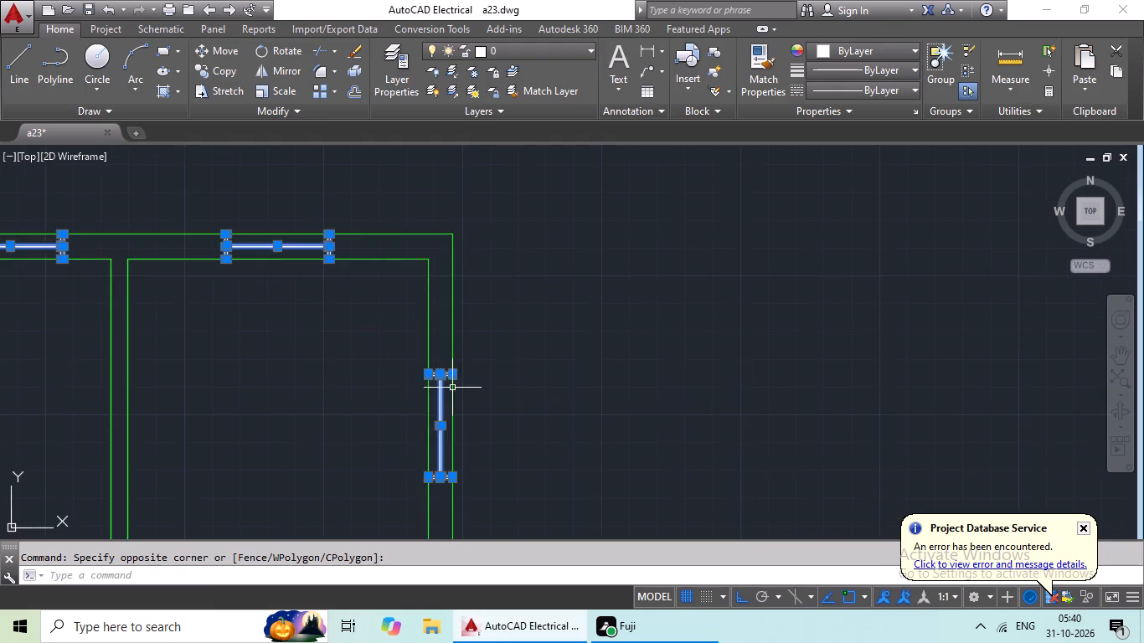
middle_click_drag(426, 409, 531, 288)
scroll(430, 321, "down", 2)
scroll(312, 363, "up", 2)
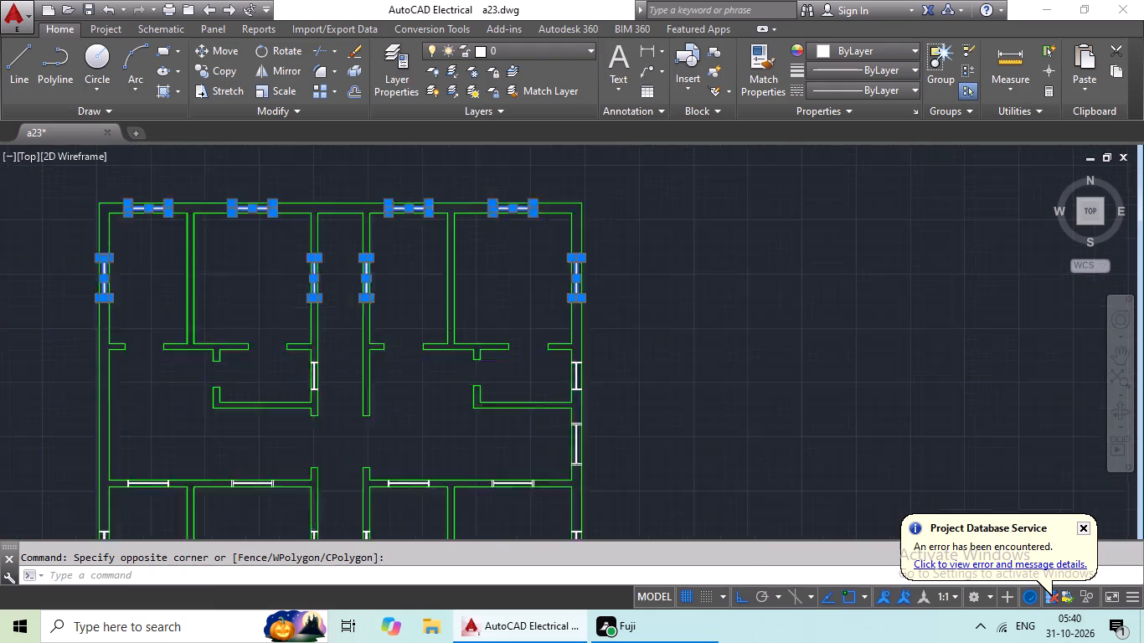
scroll(312, 363, "up", 6)
left_click_drag(274, 322, 186, 433)
scroll(222, 434, "down", 2)
middle_click_drag(230, 443, 285, 254)
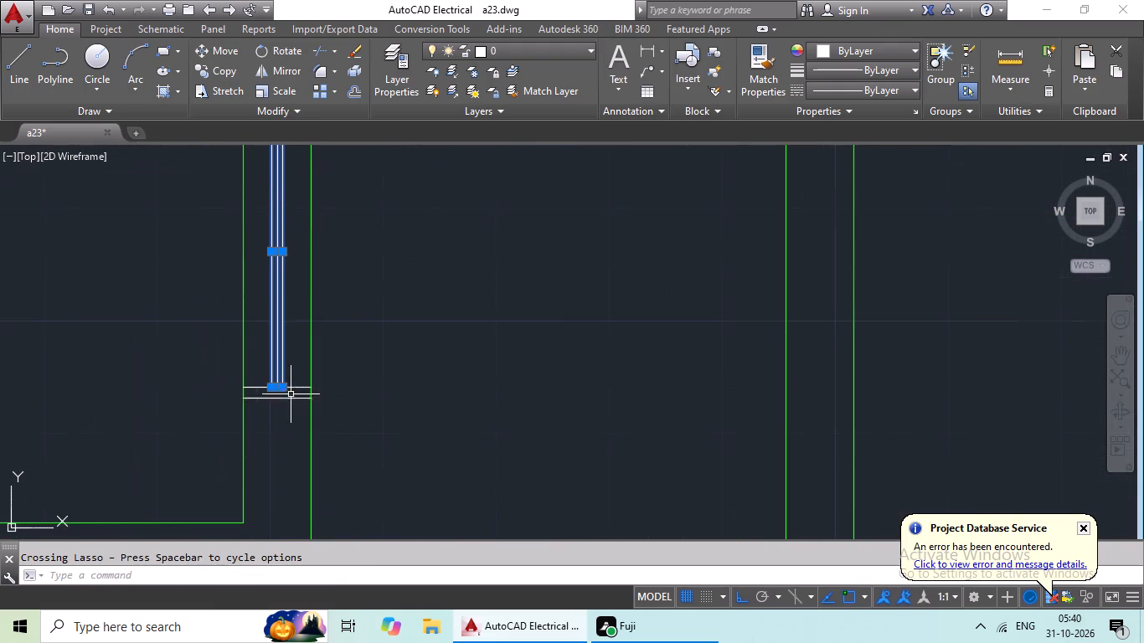
scroll(291, 394, "up", 3)
left_click_drag(315, 306, 259, 462)
left_click(271, 458)
middle_click_drag(281, 336, 282, 344)
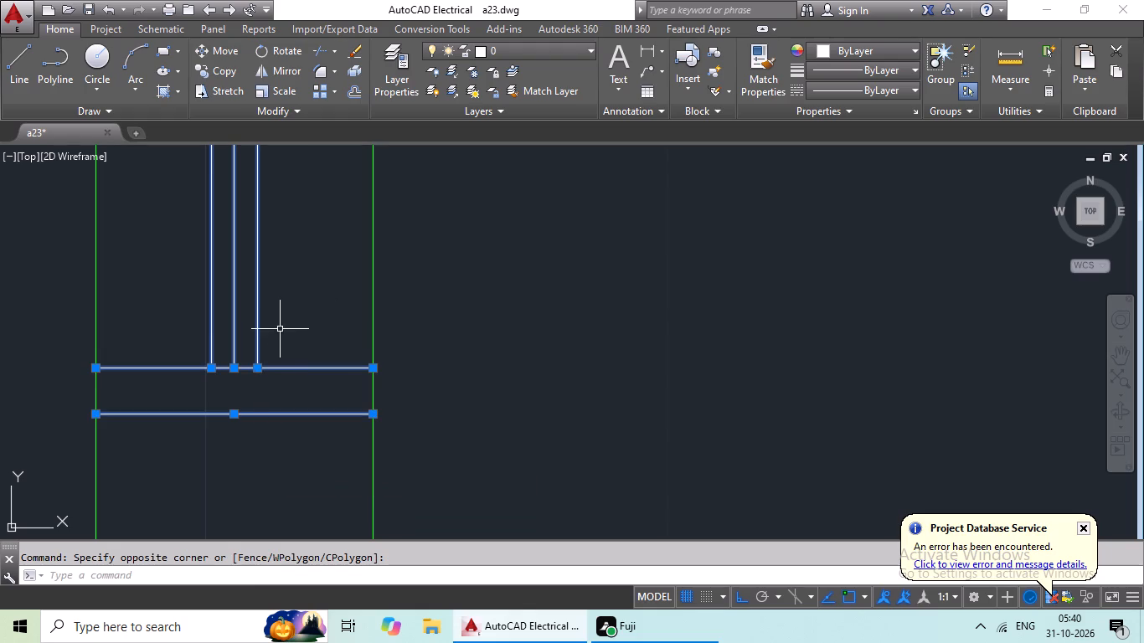
middle_click_drag(282, 344, 296, 542)
scroll(312, 432, "down", 3)
middle_click_drag(307, 383, 306, 541)
scroll(311, 366, "up", 4)
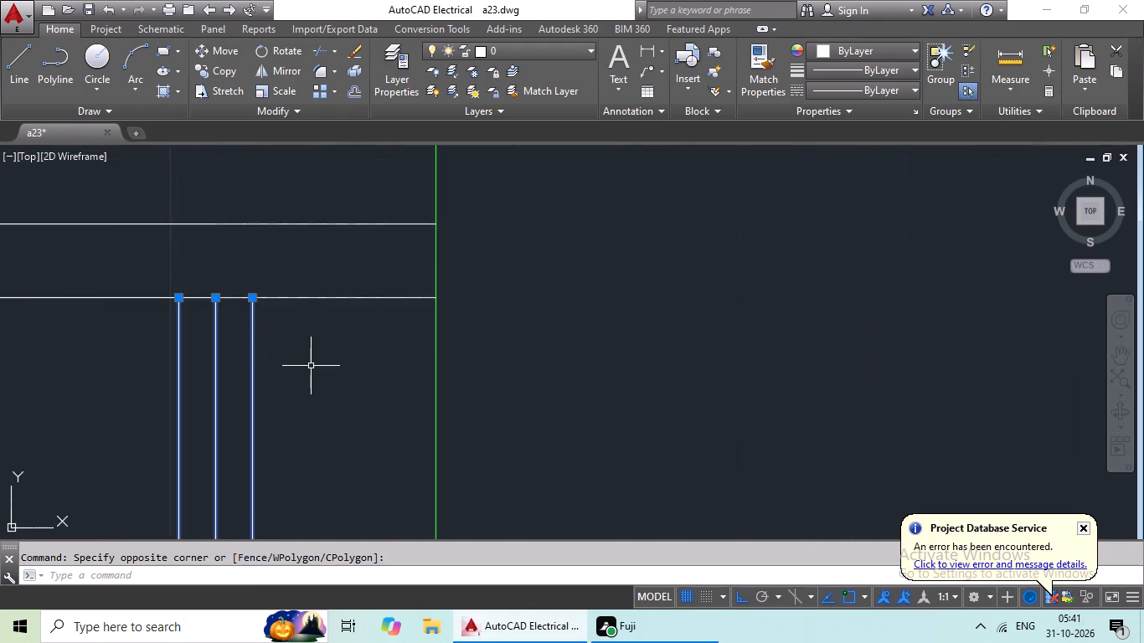
middle_click_drag(313, 372, 325, 484)
scroll(373, 338, "up", 2)
left_click_drag(417, 283, 333, 522)
left_click_drag(398, 455, 345, 549)
Add the first-row right toilet's window in the right exterior wall to the selection, including the jamb lines at both ends.
scroll(453, 472, "down", 4)
scroll(680, 448, "down", 2)
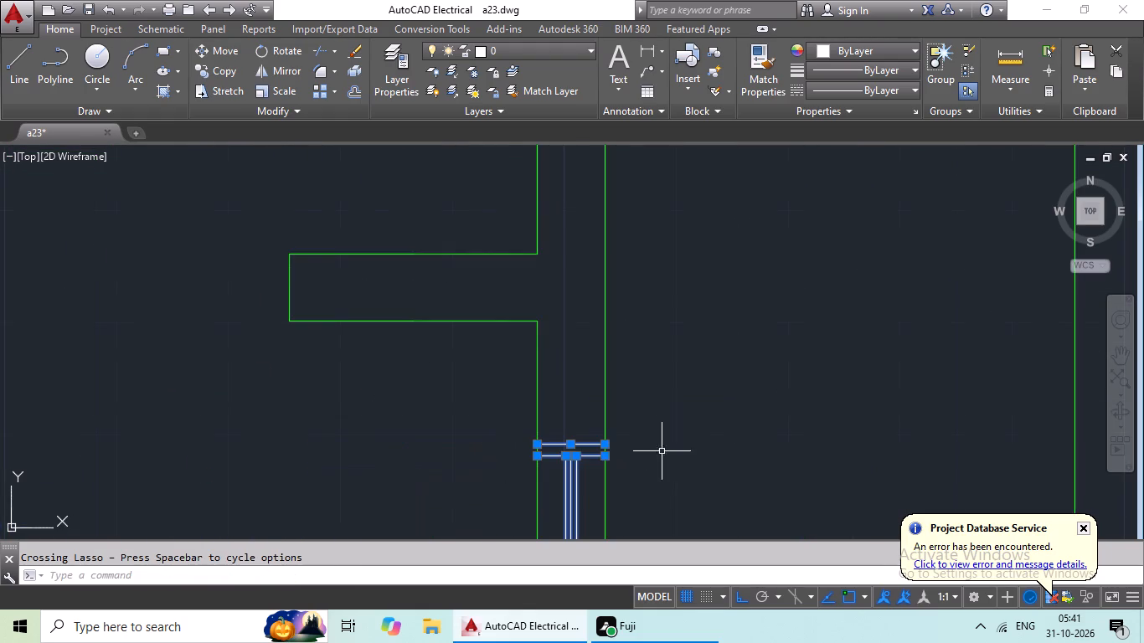
middle_click_drag(652, 476, 429, 439)
scroll(574, 425, "down", 2)
middle_click_drag(765, 469, 250, 355)
scroll(537, 360, "down", 2)
middle_click_drag(580, 376, 575, 377)
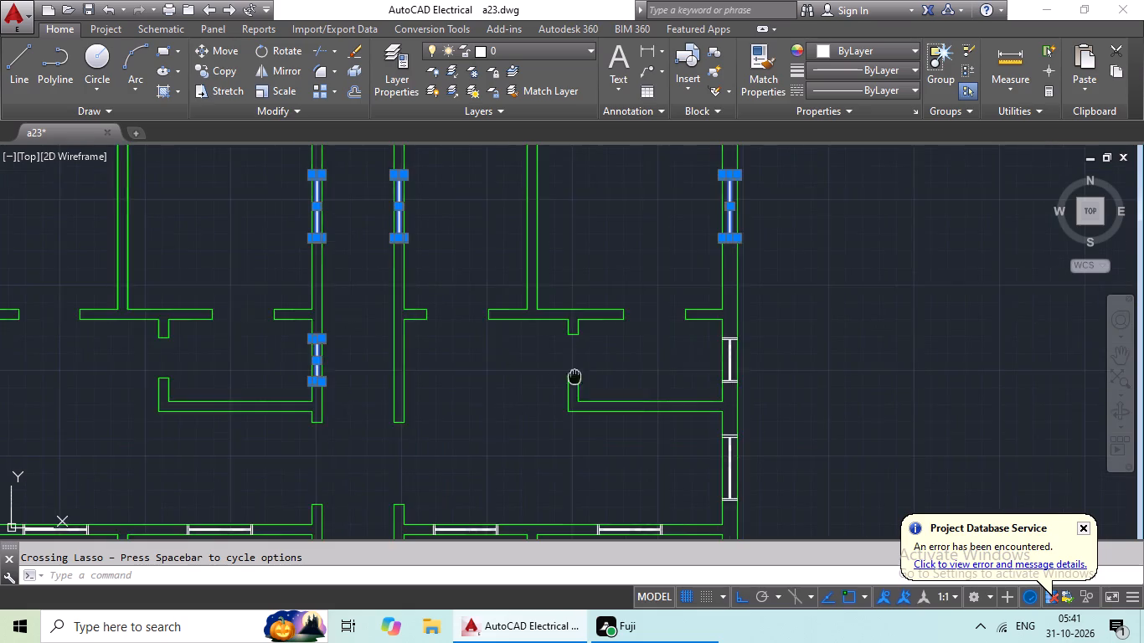
middle_click_drag(575, 377, 392, 414)
scroll(564, 445, "up", 5)
middle_click_drag(305, 353, 336, 496)
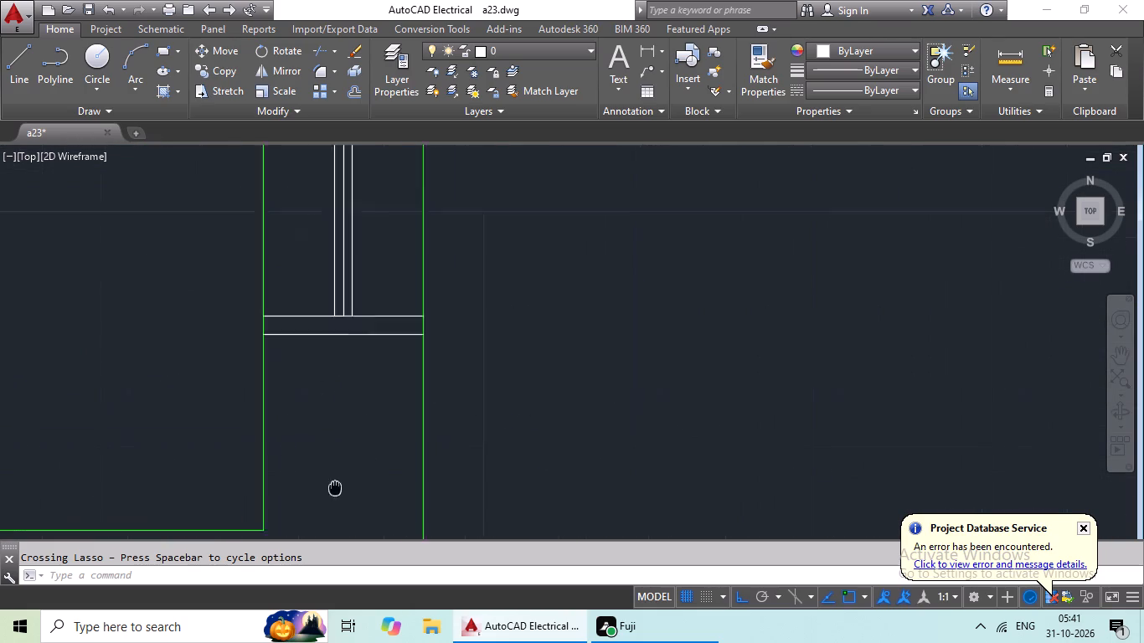
middle_click_drag(336, 496, 341, 522)
scroll(387, 345, "up", 1)
left_click_drag(384, 308, 285, 437)
middle_click_drag(391, 456, 408, 641)
scroll(384, 365, "down", 4)
middle_click_drag(384, 355, 380, 441)
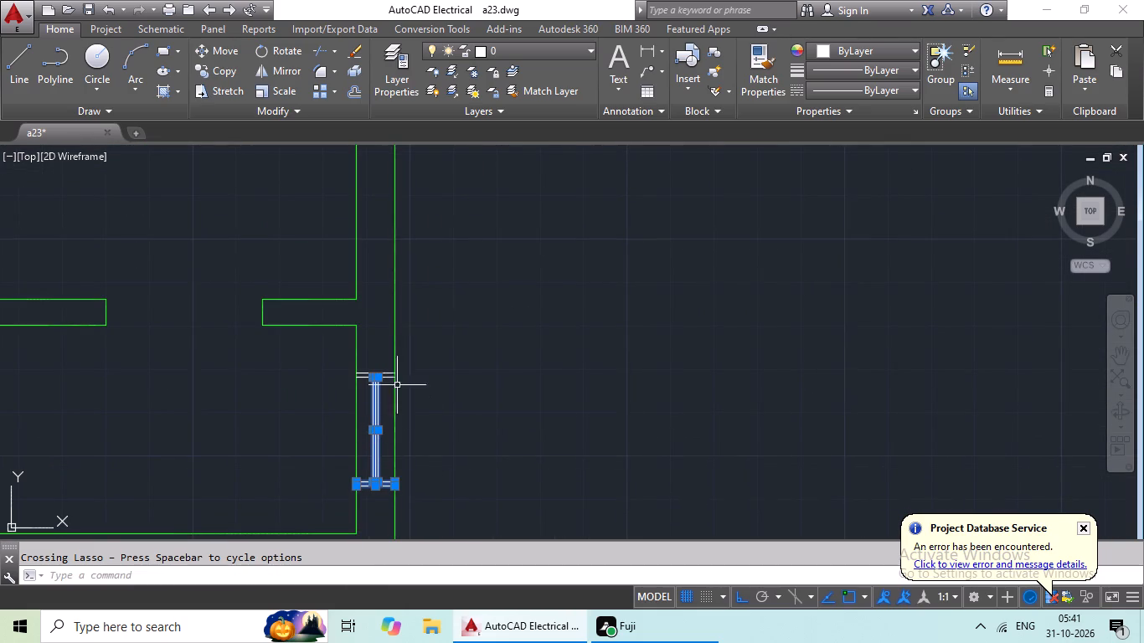
scroll(379, 368, "up", 5)
left_click_drag(412, 367, 348, 575)
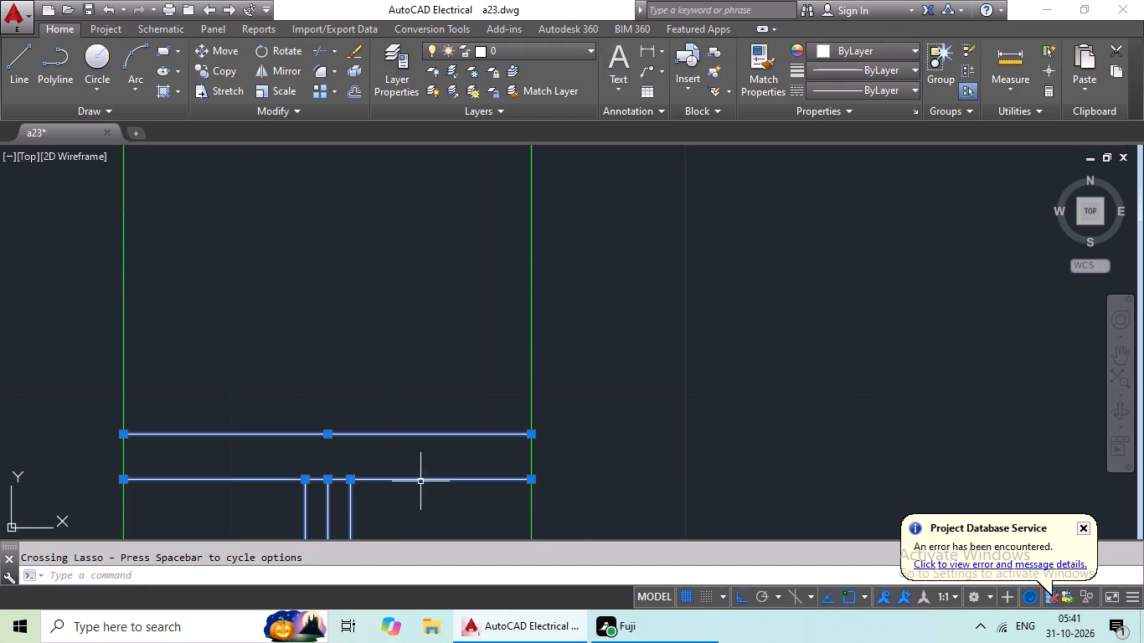
Add the right exterior wall's window just below the first-row right toilet to the selection, with both ends' jamb lines.
scroll(420, 481, "down", 3)
middle_click_drag(419, 495, 439, 326)
scroll(452, 317, "down", 3)
middle_click_drag(469, 406, 451, 207)
scroll(441, 327, "up", 2)
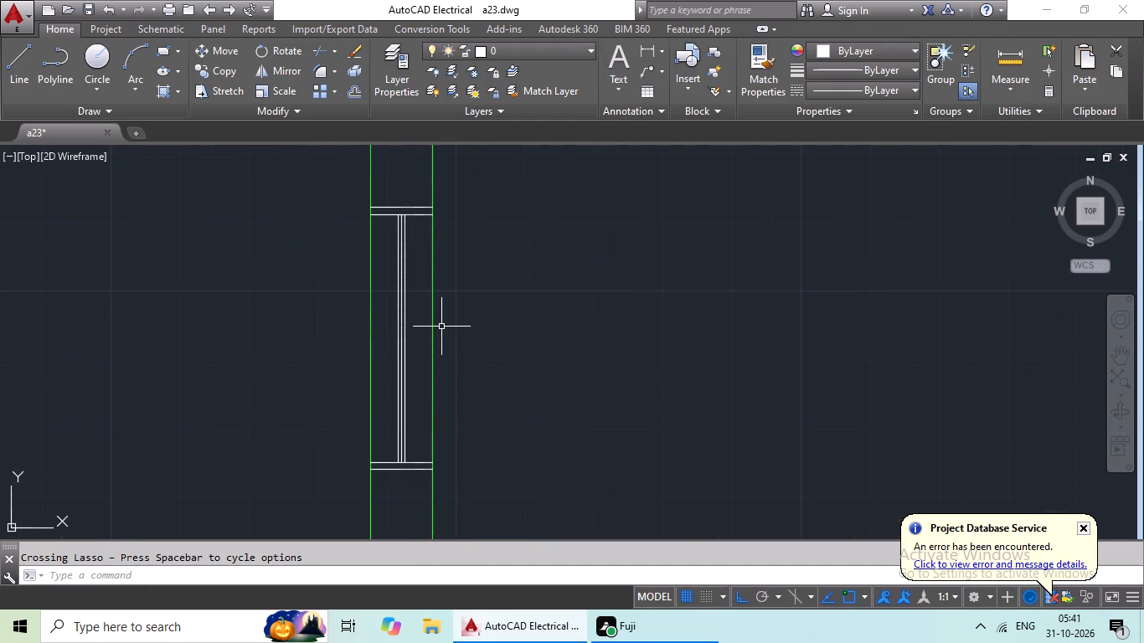
scroll(443, 327, "up", 3)
left_click_drag(368, 286, 255, 426)
scroll(311, 385, "down", 3)
scroll(324, 231, "up", 3)
left_click_drag(321, 235, 250, 424)
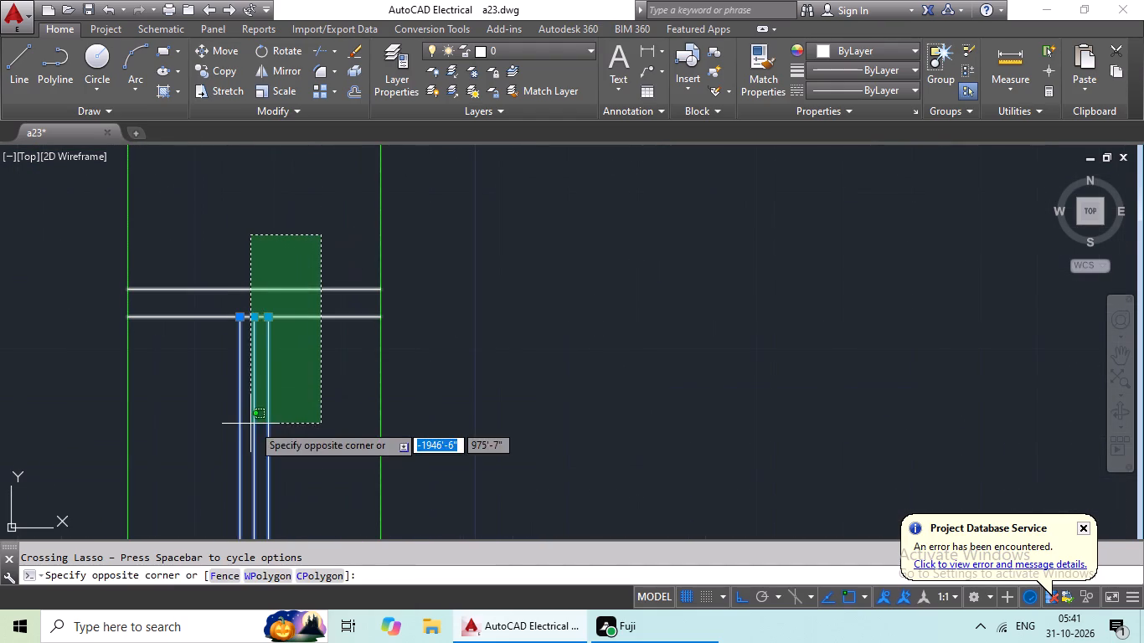
left_click(255, 419)
scroll(277, 387, "down", 1)
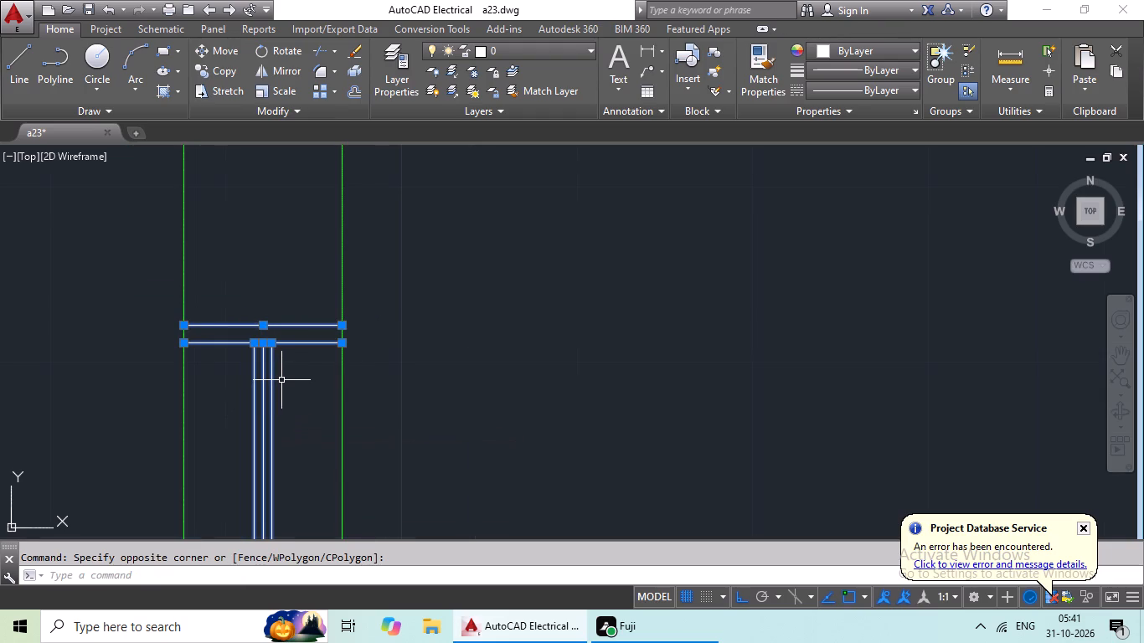
scroll(294, 378, "down", 1)
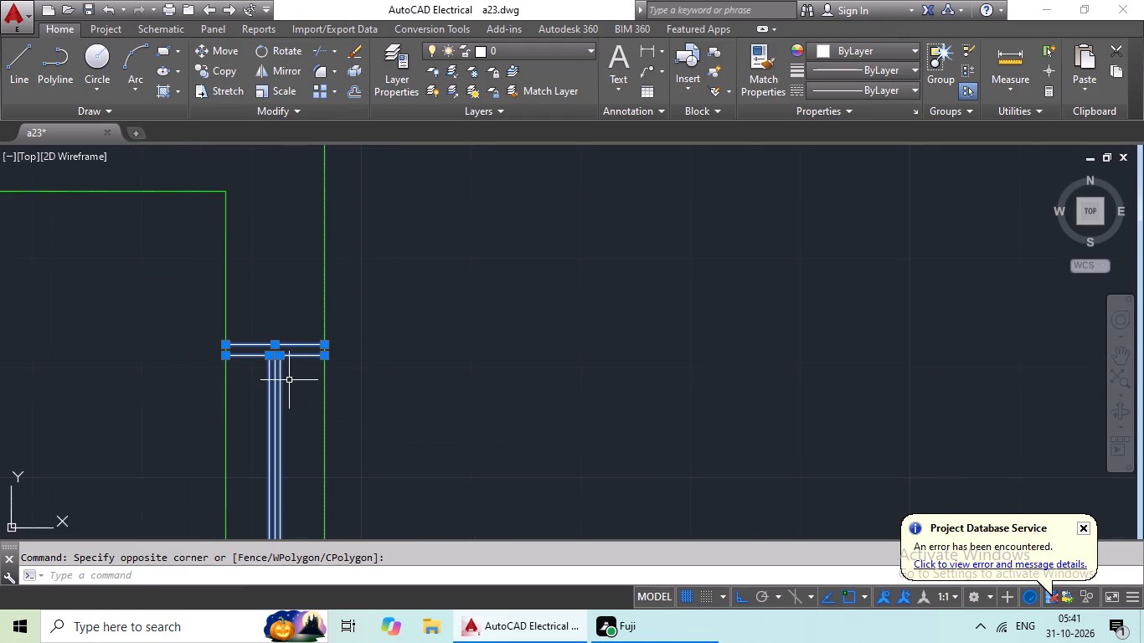
scroll(295, 372, "down", 2)
middle_click_drag(301, 406, 324, 221)
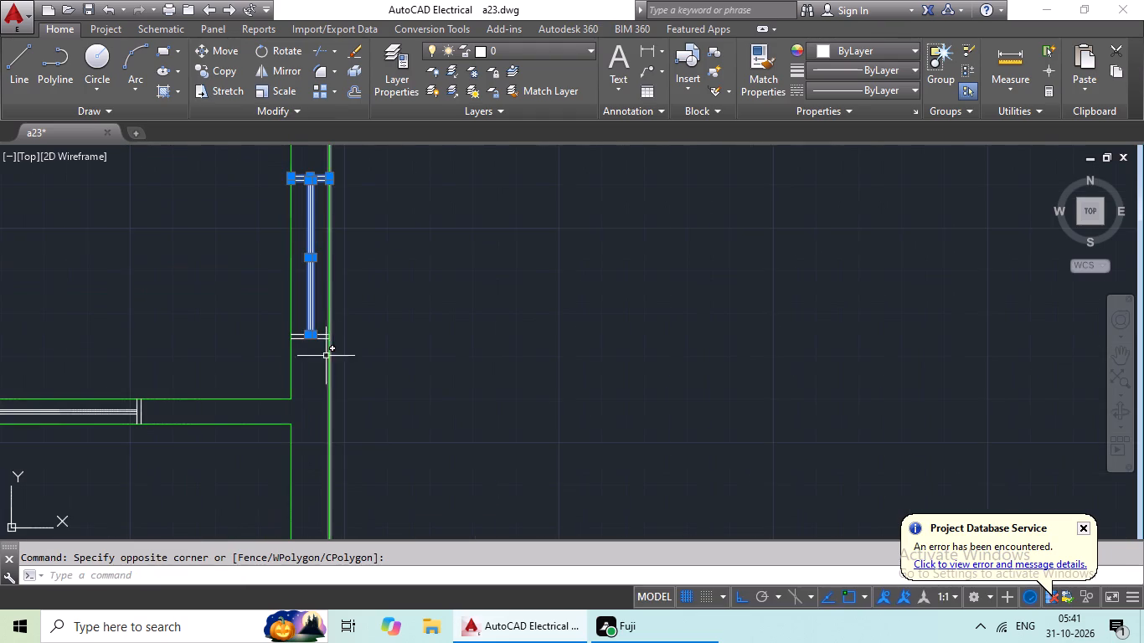
scroll(317, 320, "up", 4)
left_click_drag(317, 323, 279, 510)
Add the window in the second-row far-right room's upper wall to the selection, including the jamb lines at both ends.
scroll(327, 419, "down", 4)
middle_click_drag(316, 456, 322, 440)
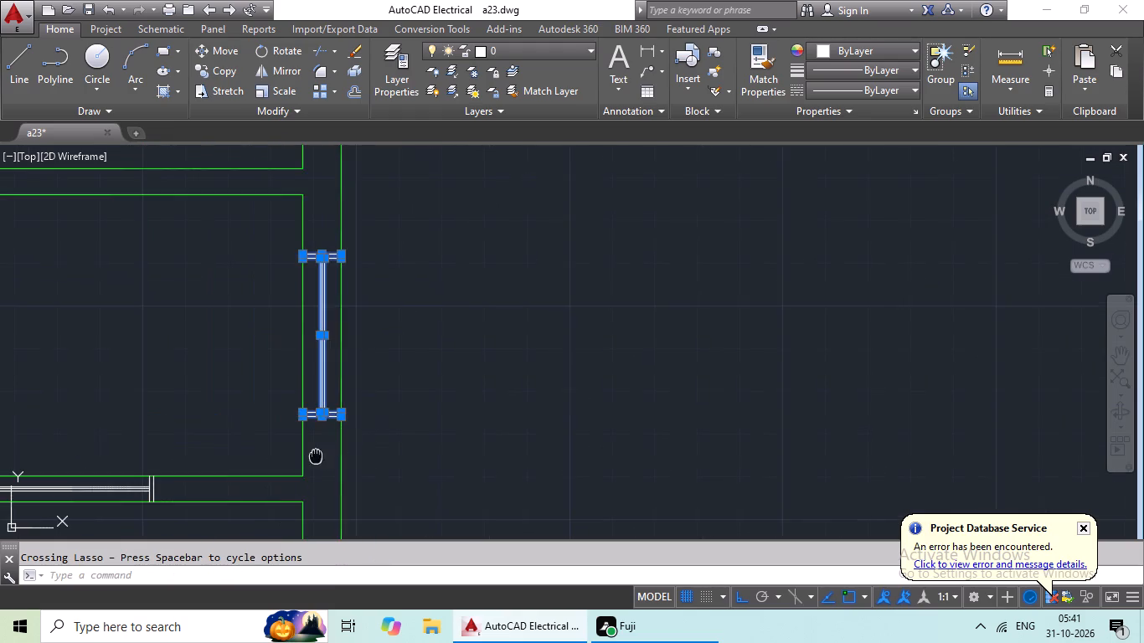
middle_click_drag(322, 440, 382, 243)
middle_click_drag(265, 296, 444, 316)
scroll(399, 296, "up", 5)
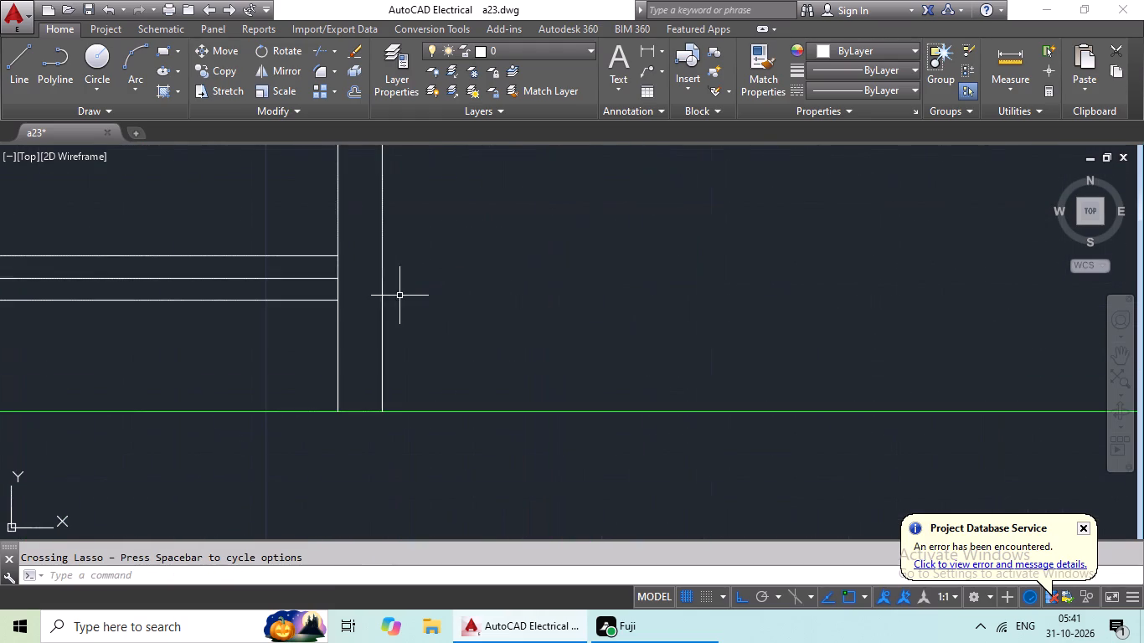
left_click_drag(461, 276, 184, 271)
left_click_drag(242, 244, 154, 328)
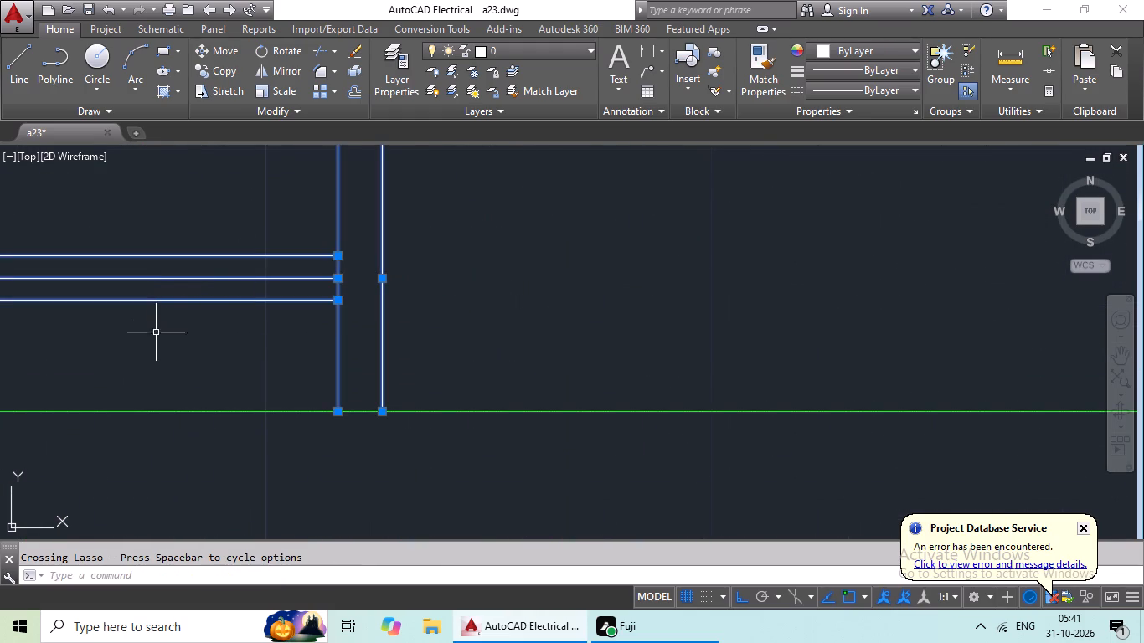
middle_click_drag(204, 347, 806, 347)
scroll(451, 335, "down", 2)
middle_click_drag(410, 337, 872, 329)
scroll(450, 282, "up", 2)
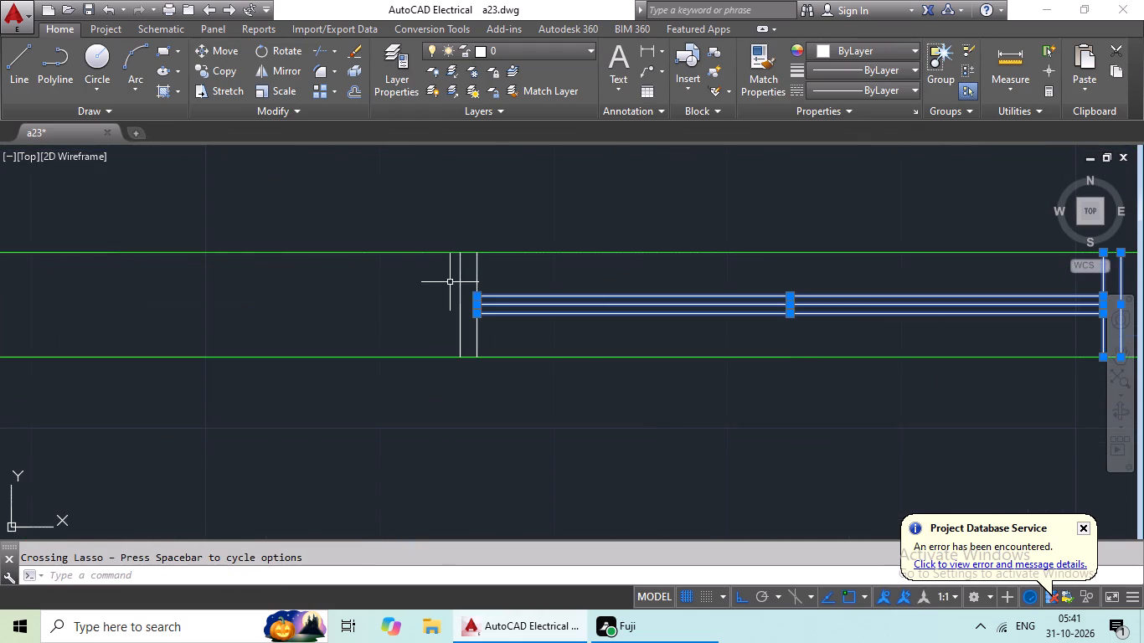
scroll(450, 282, "up", 1)
left_click_drag(654, 236, 306, 323)
scroll(546, 290, "down", 6)
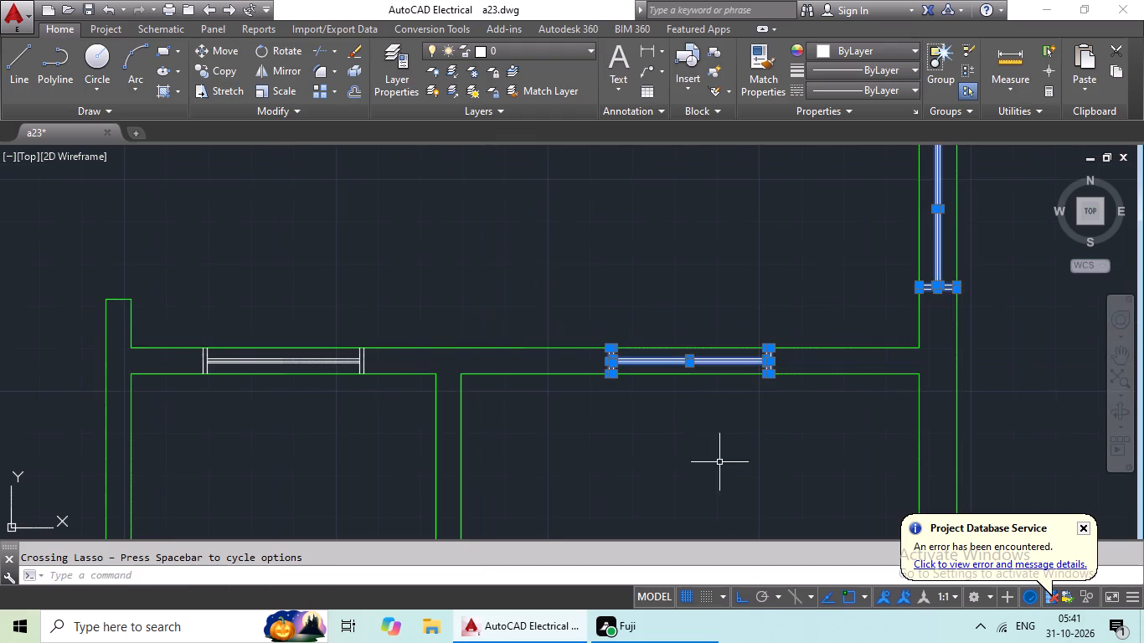
Add the second-row far-right room's window in the right exterior wall to the selection, with both ends' jamb lines.
middle_click_drag(730, 472, 171, 106)
scroll(381, 248, "up", 4)
left_click_drag(389, 219, 309, 330)
middle_click_drag(379, 295, 394, 546)
scroll(413, 331, "down", 3)
middle_click_drag(413, 325, 399, 414)
scroll(396, 370, "up", 5)
left_click_drag(466, 203, 401, 388)
scroll(493, 355, "down", 3)
middle_click_drag(497, 406, 488, 338)
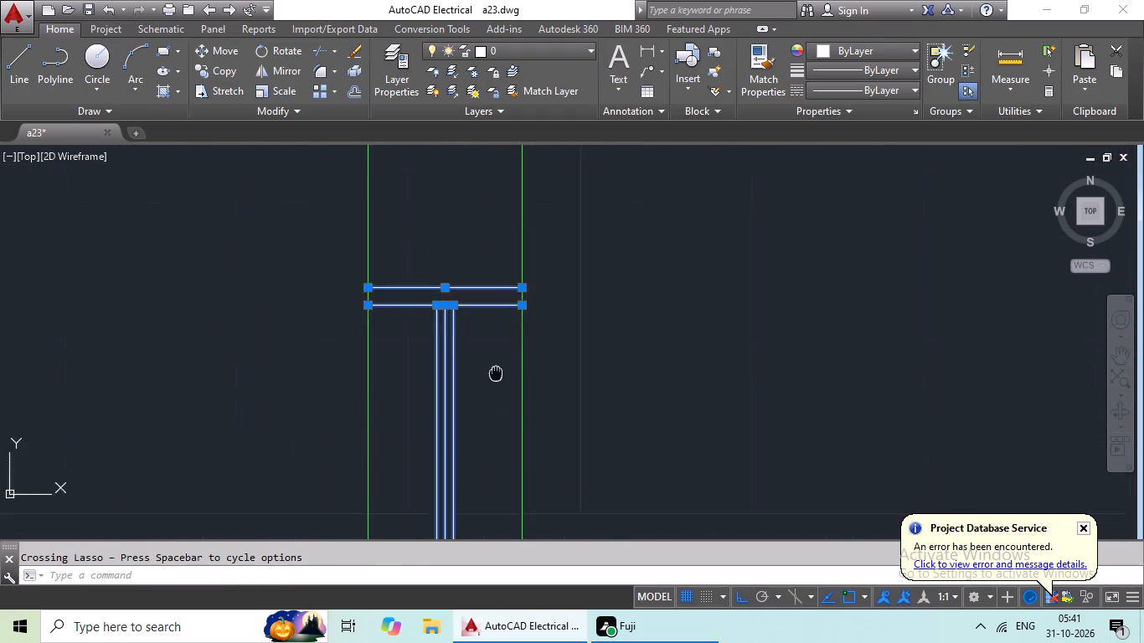
middle_click_drag(488, 338, 463, 183)
scroll(454, 398, "down", 1)
middle_click_drag(457, 414, 434, 188)
scroll(432, 384, "up", 3)
left_click_drag(439, 334, 359, 495)
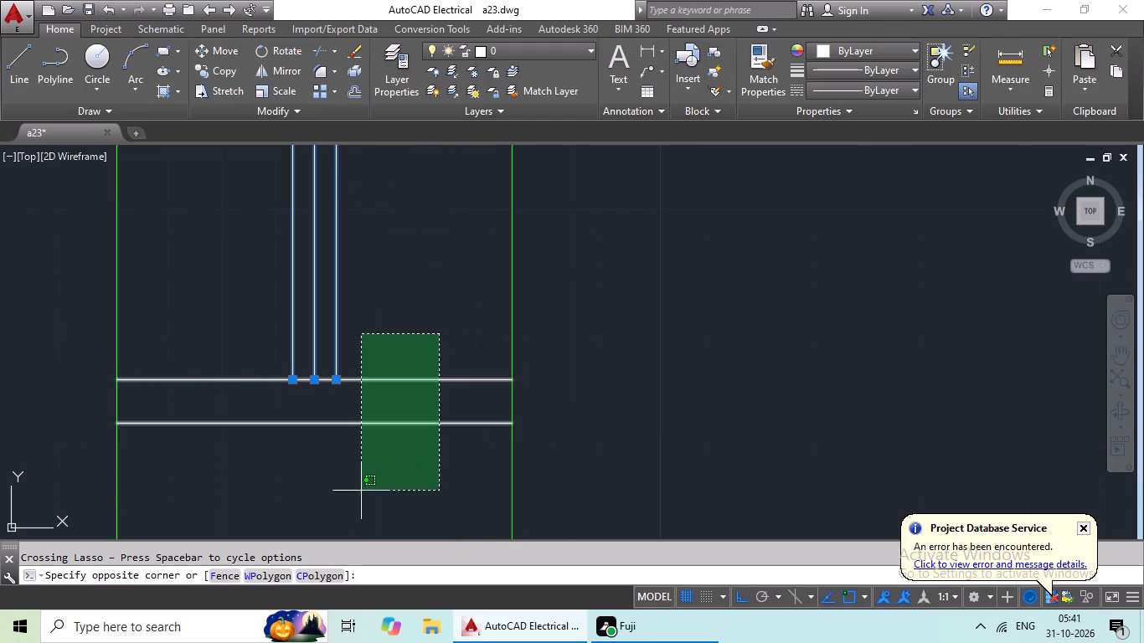
left_click_drag(359, 495, 354, 505)
left_click_drag(353, 504, 374, 474)
Add the upper-wall window of the second-row room just right of the central passage to the selection, with both ends' jamb lines.
scroll(456, 344, "down", 4)
scroll(283, 337, "down", 3)
middle_click_drag(270, 338, 638, 371)
scroll(456, 236, "up", 6)
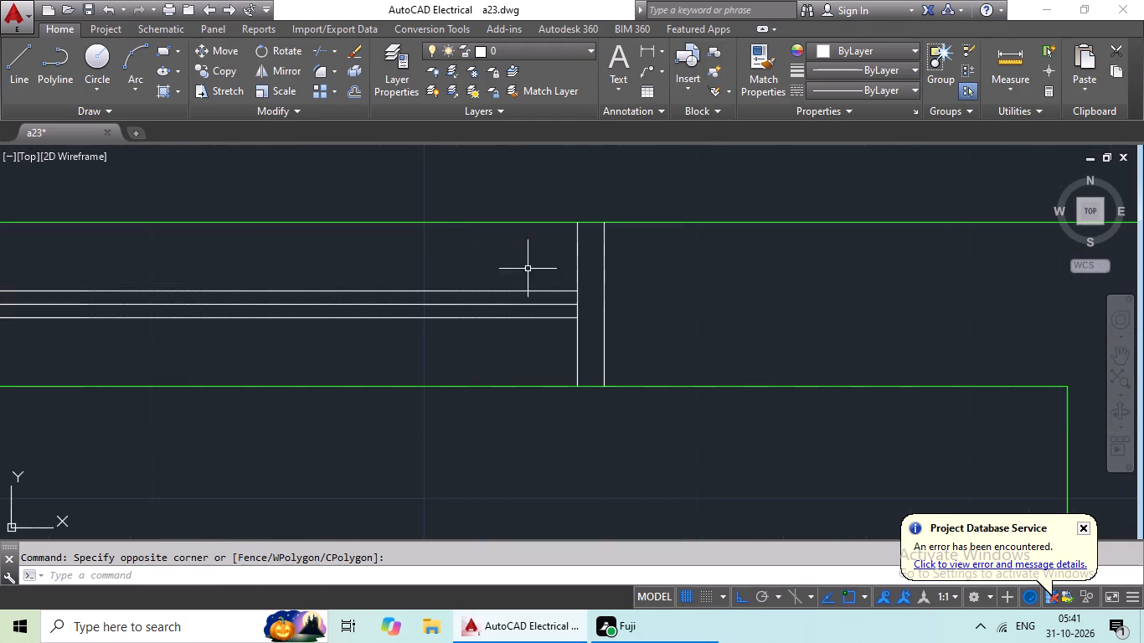
left_click_drag(686, 270, 265, 301)
middle_click_drag(351, 280, 1006, 264)
scroll(1005, 264, "up", 1)
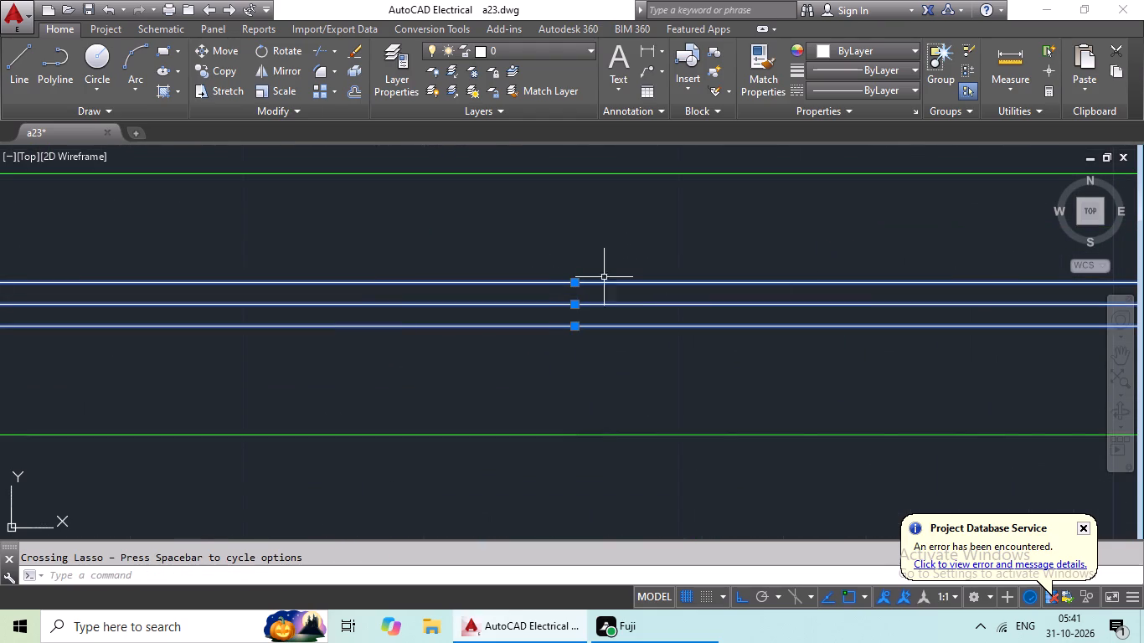
scroll(582, 272, "down", 3)
scroll(399, 265, "up", 3)
left_click_drag(454, 249, 221, 322)
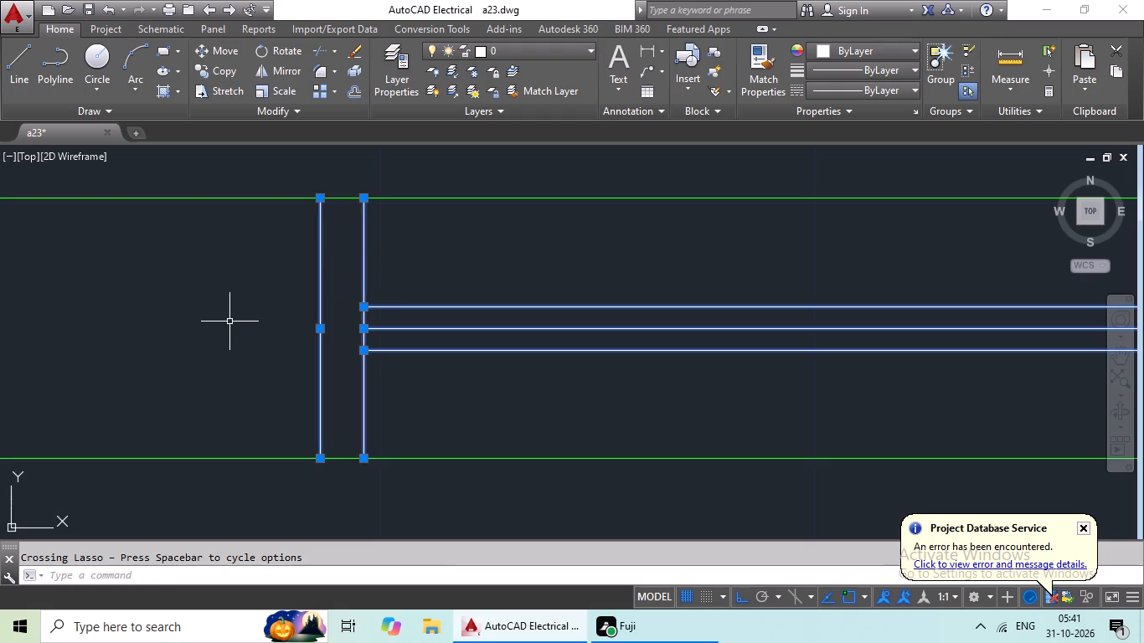
Add the second-row window in the central passage's right wall to the selection, including the jamb lines at both ends.
scroll(396, 282, "down", 6)
middle_click_drag(455, 404, 479, 338)
scroll(548, 353, "down", 1)
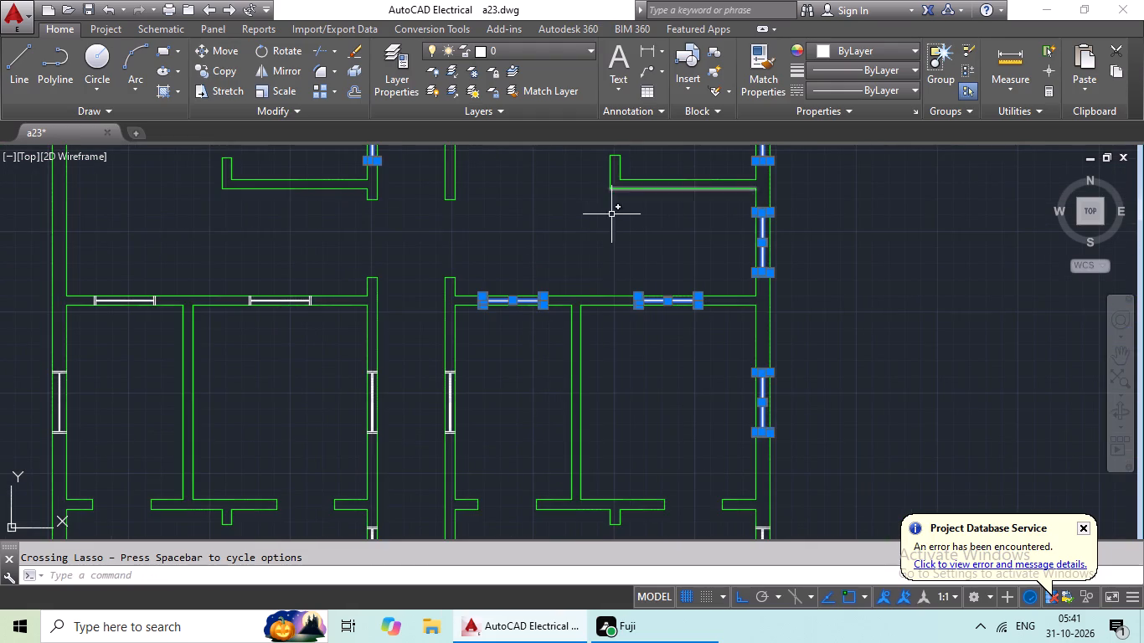
middle_click_drag(626, 402, 634, 249)
scroll(466, 243, "up", 6)
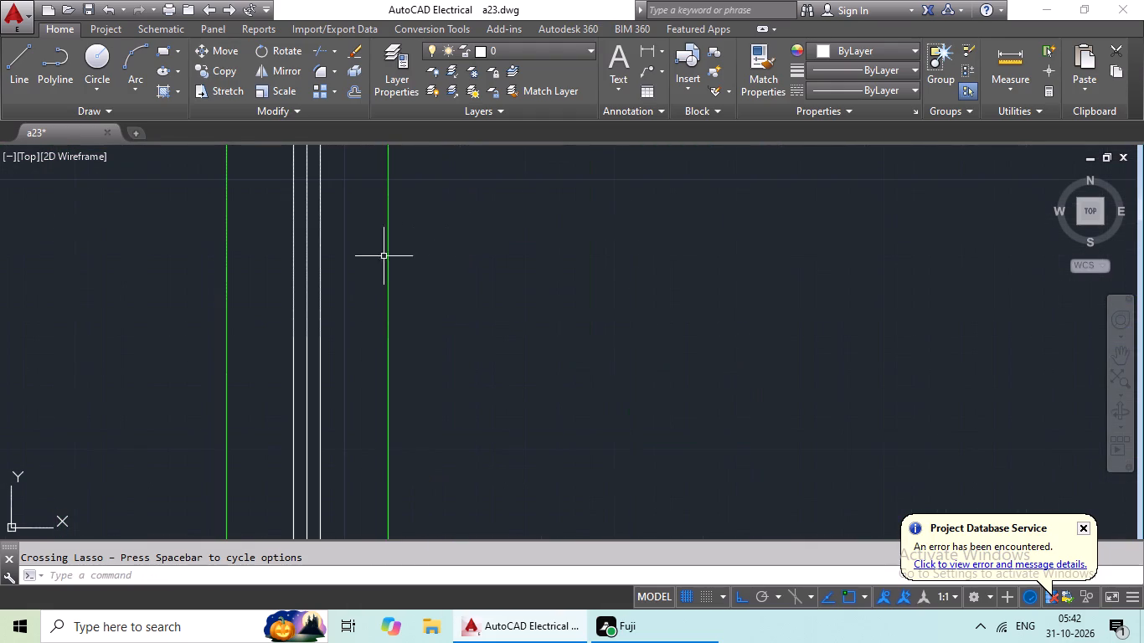
left_click_drag(346, 244, 244, 392)
middle_click_drag(343, 268, 397, 613)
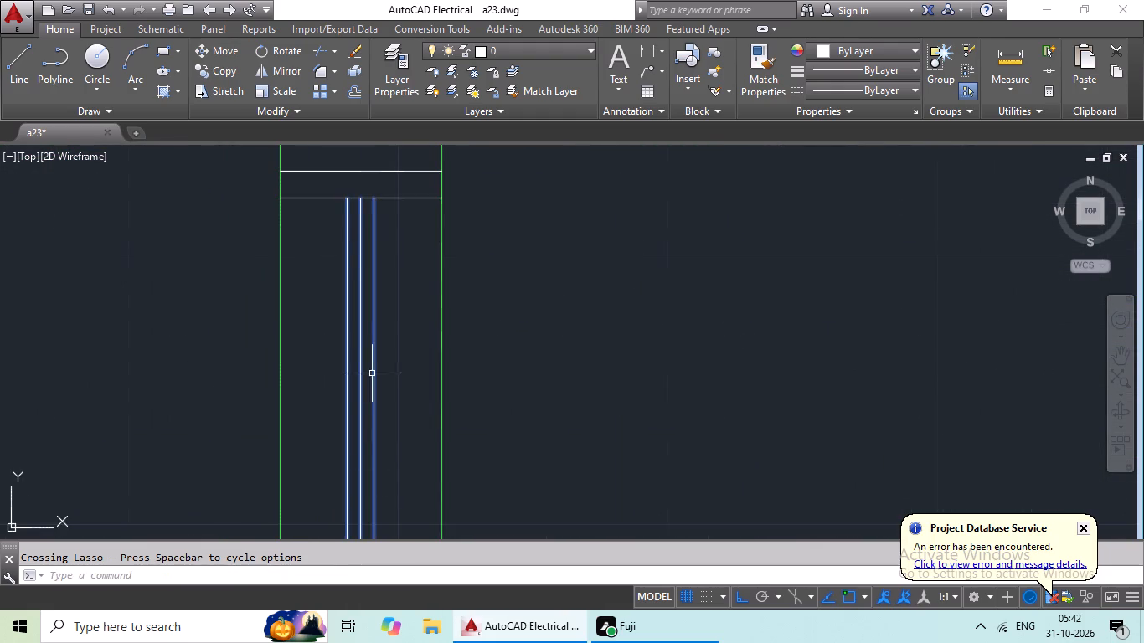
middle_click_drag(382, 332, 379, 518)
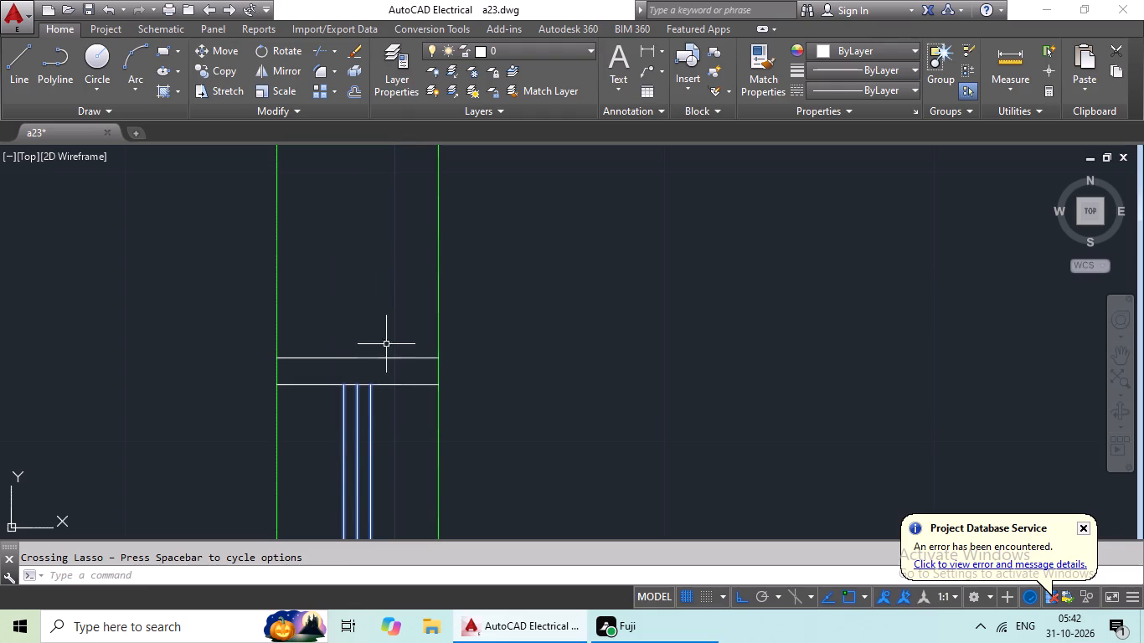
left_click_drag(400, 310, 348, 430)
left_click(348, 430)
scroll(410, 396, "down", 3)
middle_click_drag(478, 460, 508, 249)
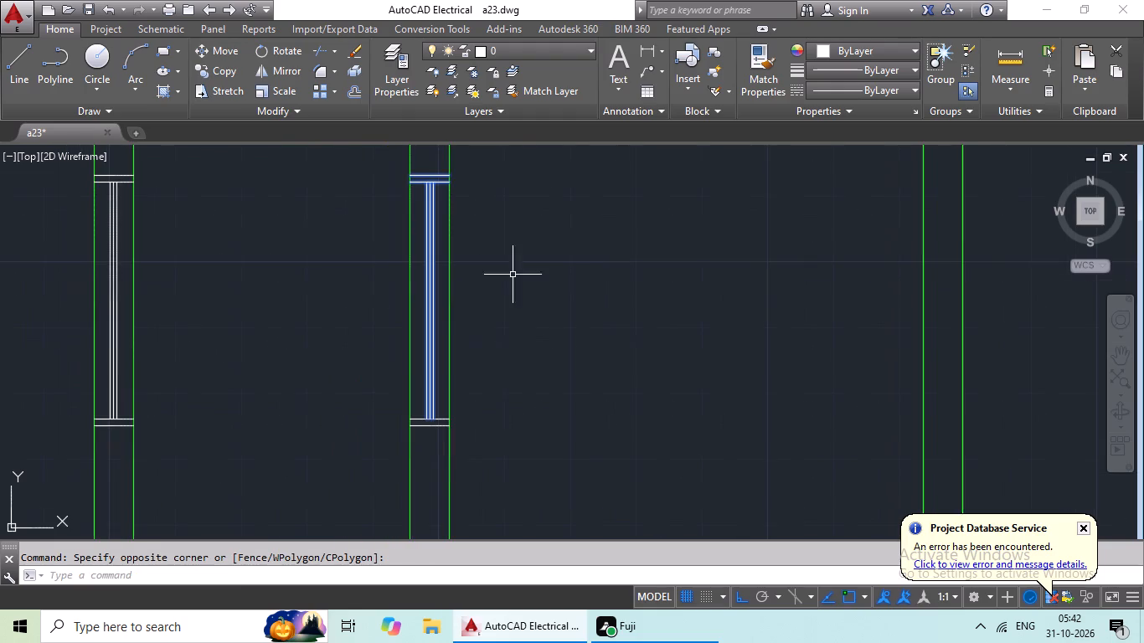
scroll(438, 414, "up", 2)
left_click_drag(441, 399, 417, 501)
left_click(417, 501)
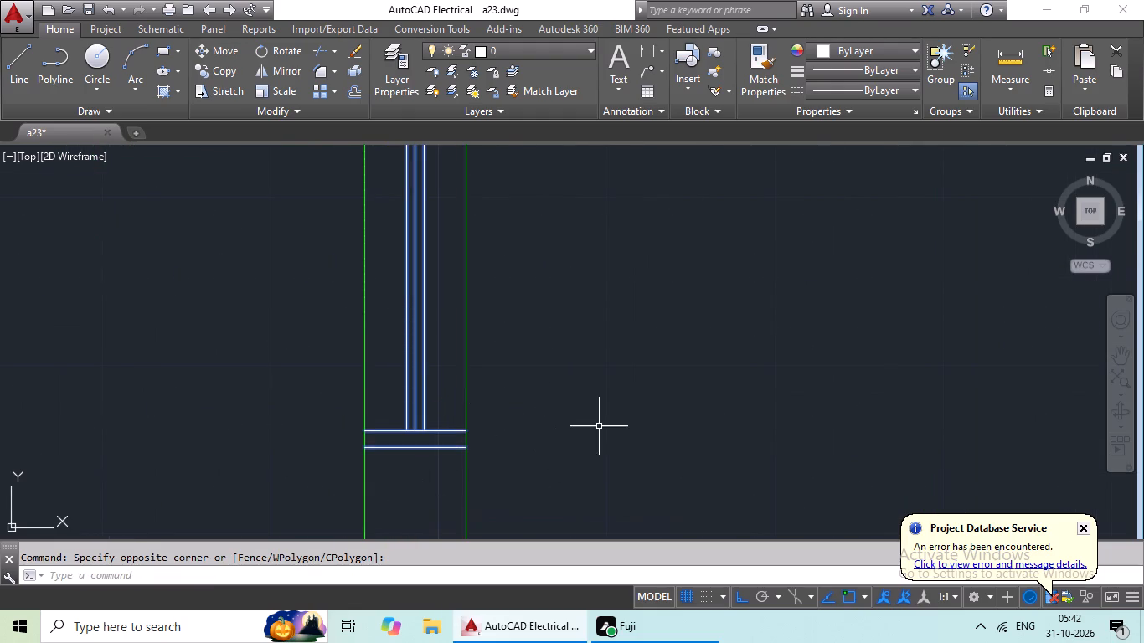
Add the second-row window in the central passage's left wall to the selection, including its jamb lines.
scroll(599, 426, "down", 2)
scroll(757, 426, "down", 2)
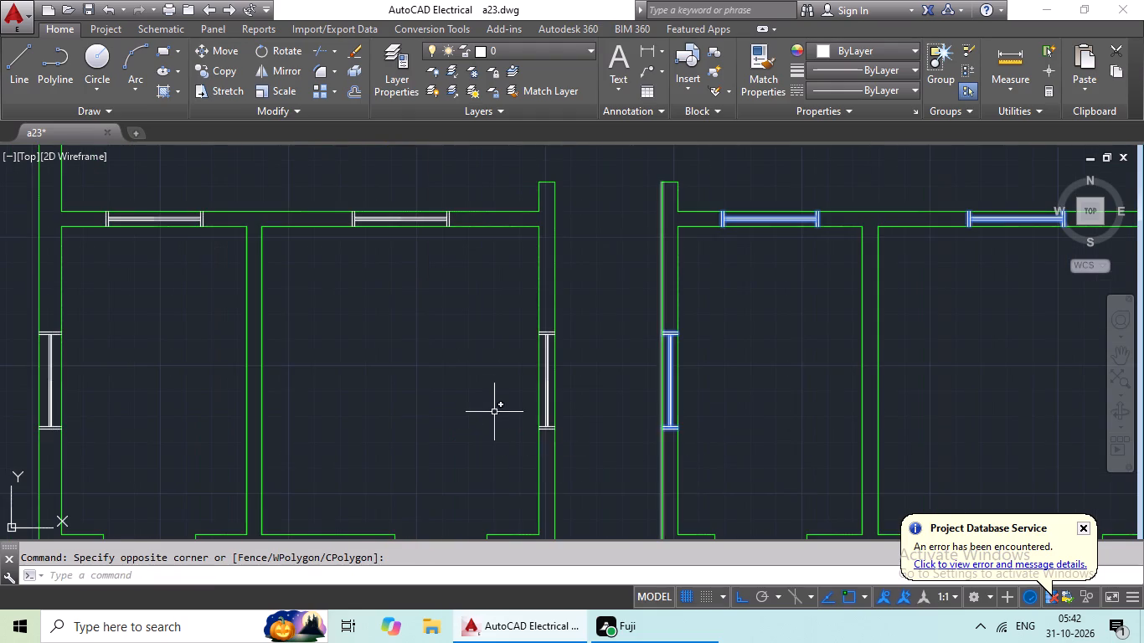
scroll(591, 399, "up", 4)
middle_click_drag(370, 457, 388, 297)
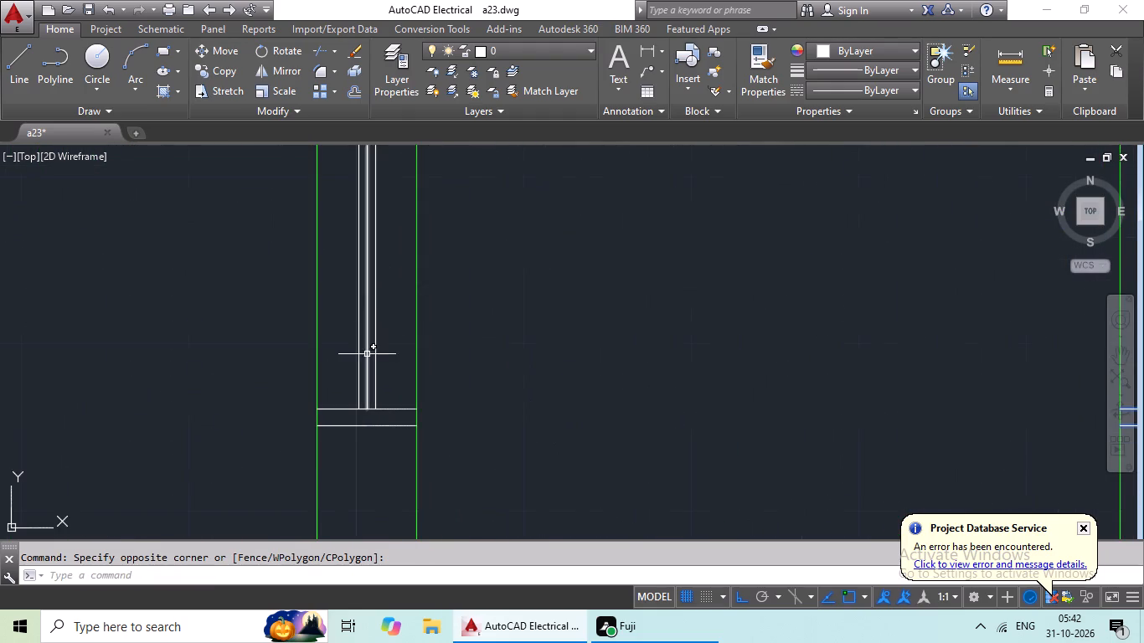
scroll(367, 354, "up", 1)
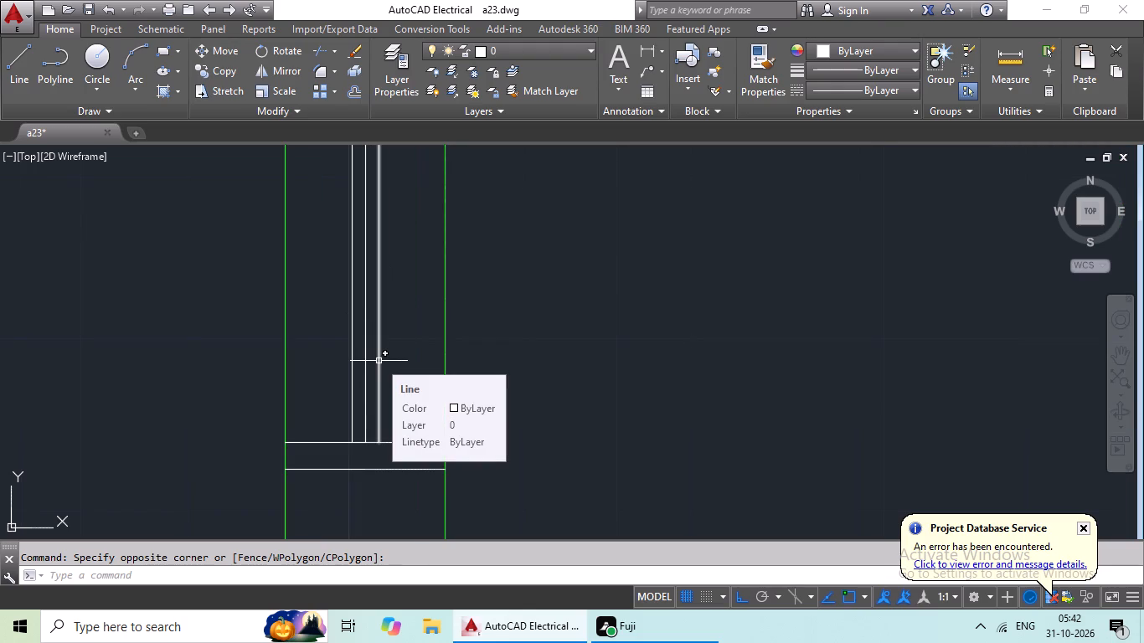
scroll(391, 369, "up", 2)
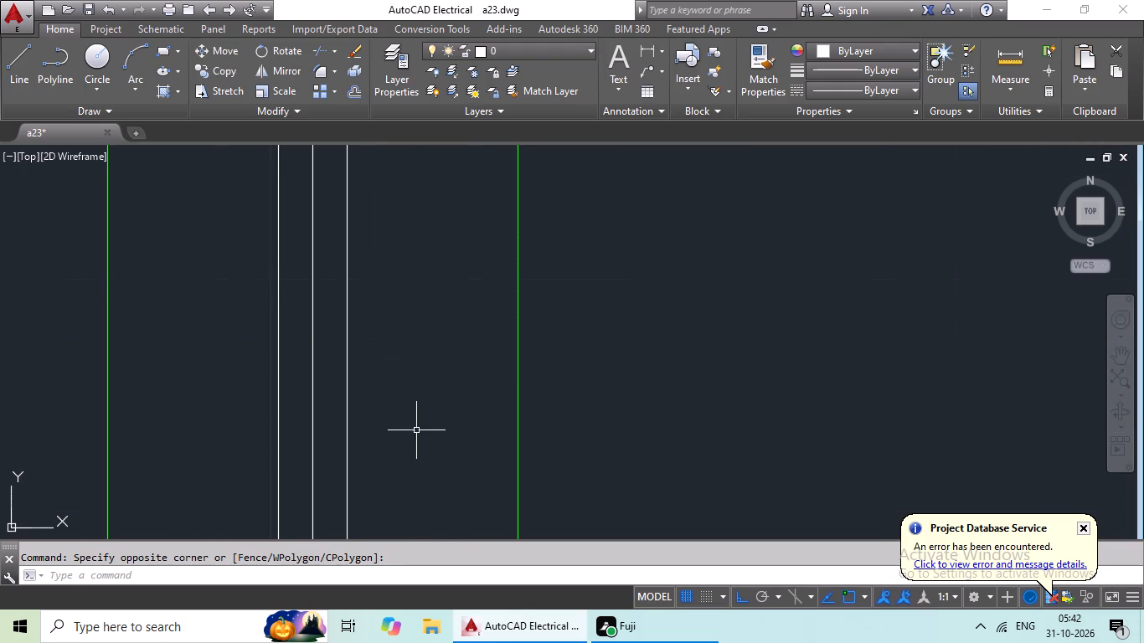
middle_click_drag(413, 337, 425, 272)
scroll(436, 372, "down", 2)
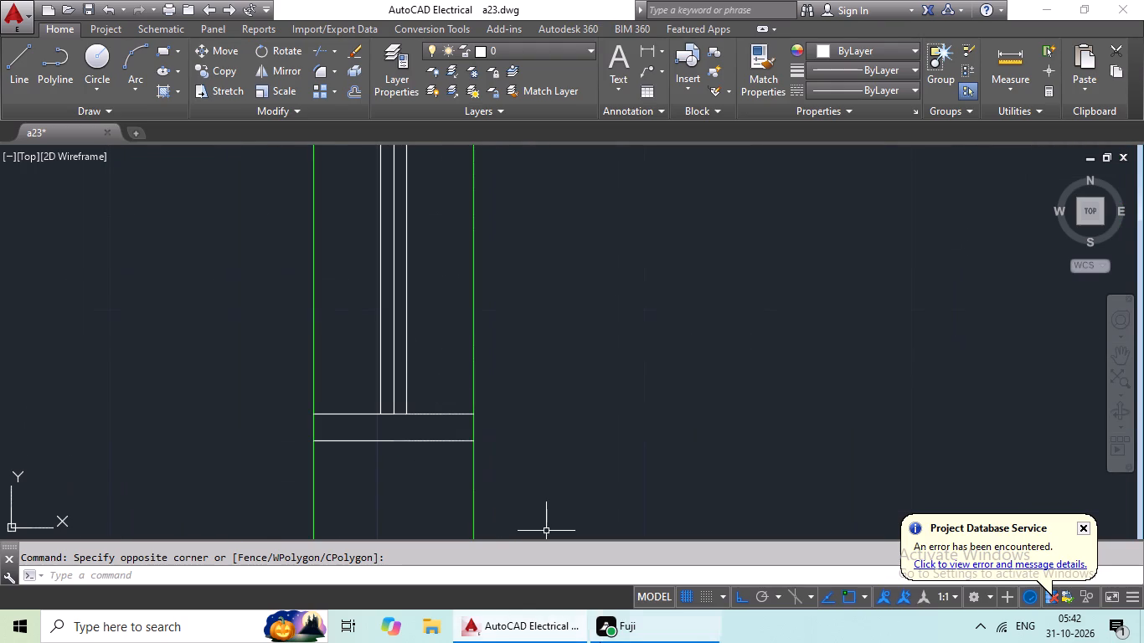
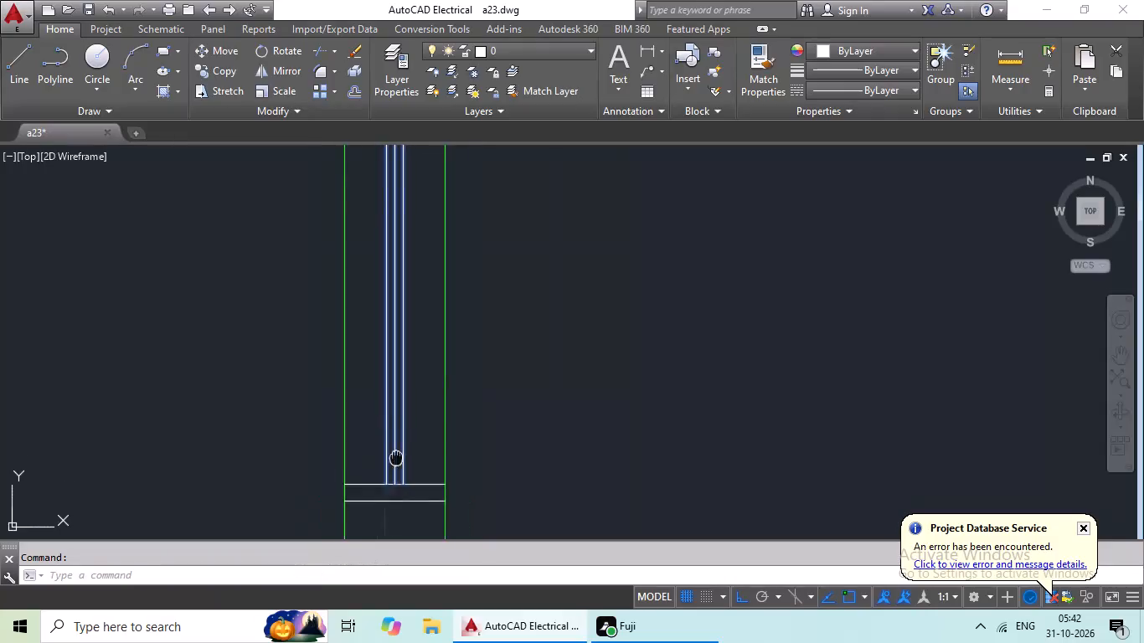
Add the lower and upper end lines of the left unit's corridor-side bedroom window to the selection.
scroll(430, 363, "up", 3)
left_click_drag(437, 359, 368, 552)
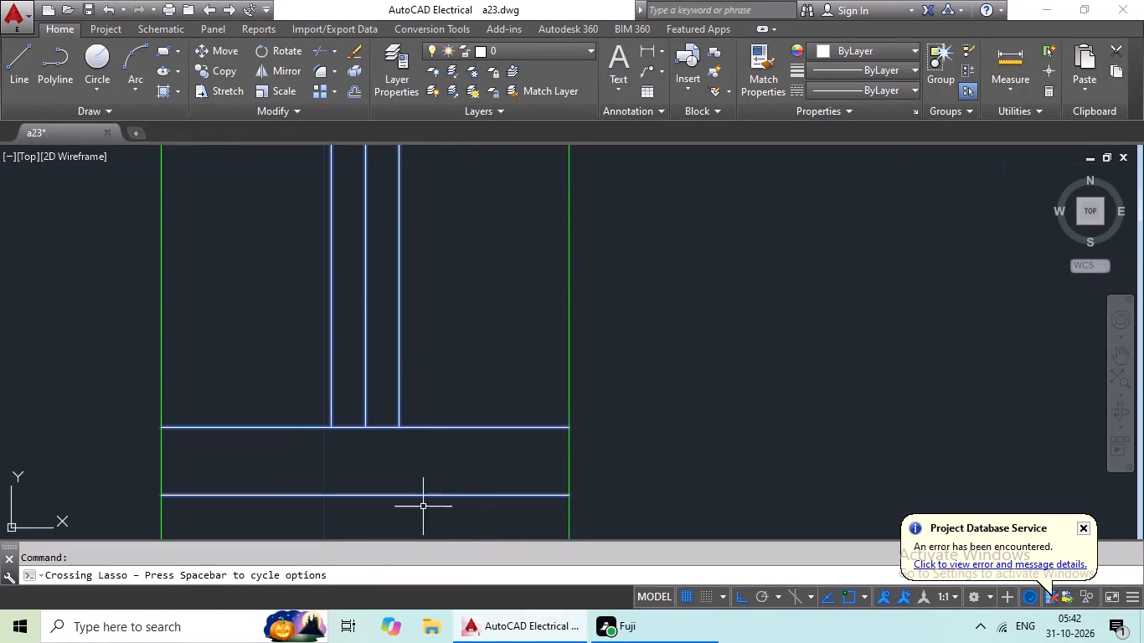
scroll(458, 475, "down", 4)
middle_click_drag(440, 347, 417, 627)
scroll(426, 392, "up", 3)
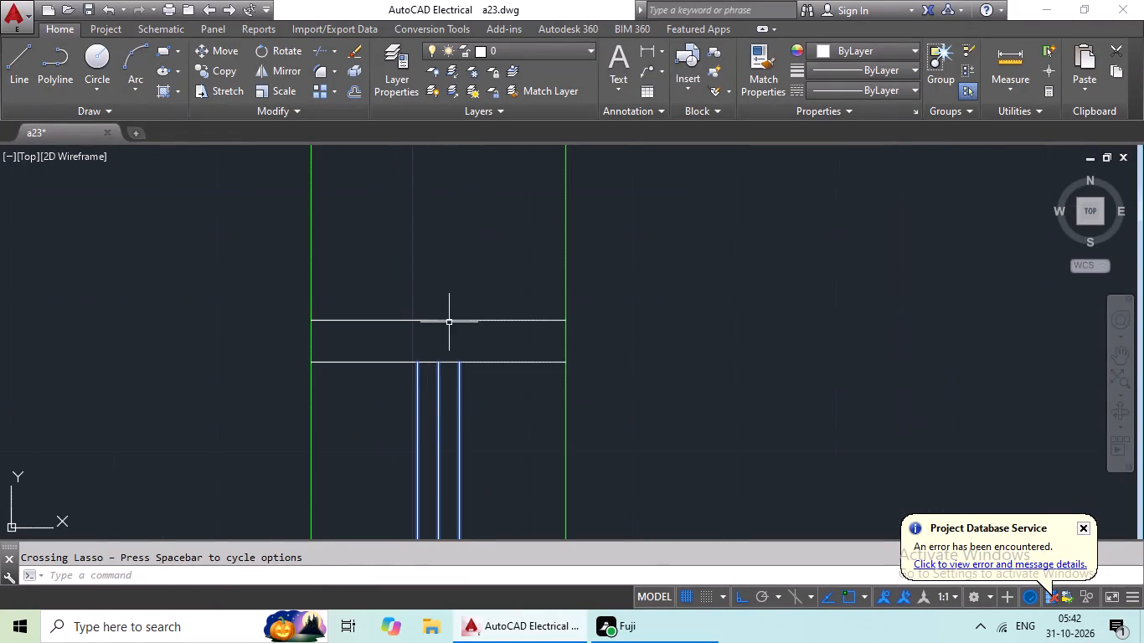
left_click_drag(482, 278, 391, 424)
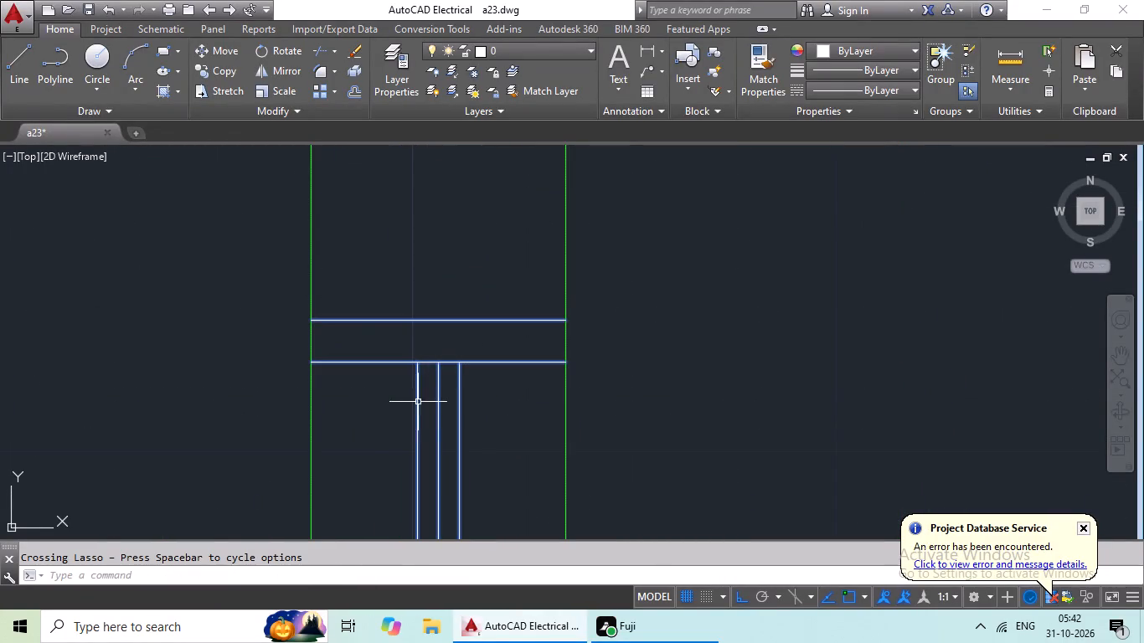
Add all lines of the right-hand horizontal window in the left unit's wall above the bedrooms to the selection.
scroll(435, 370, "down", 6)
middle_click_drag(585, 347, 611, 251)
middle_click_drag(311, 250, 369, 381)
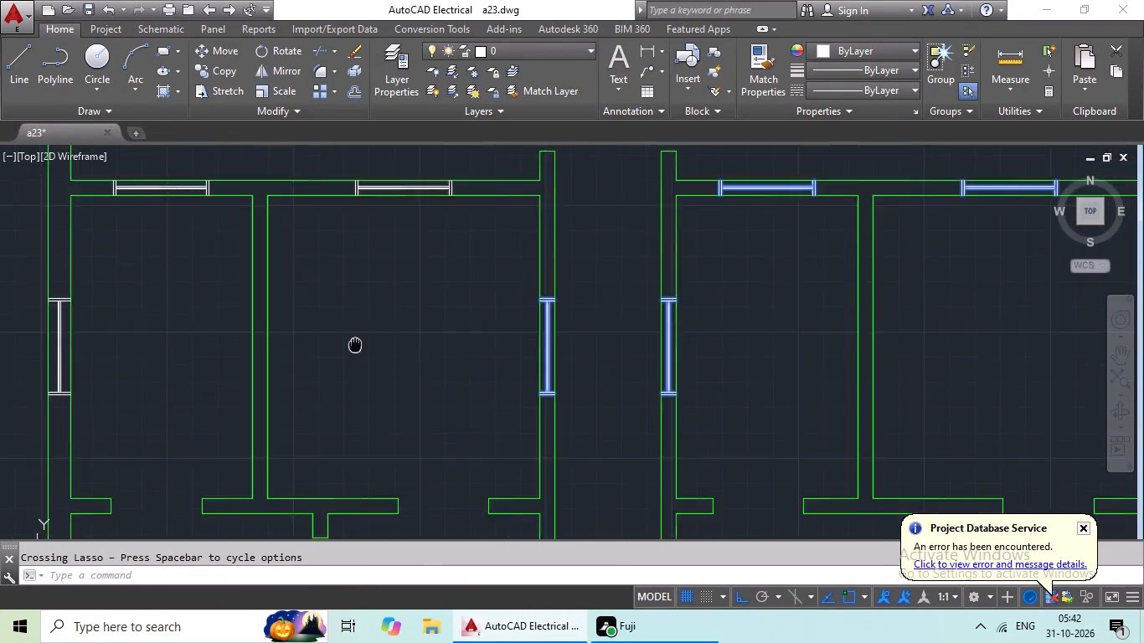
middle_click_drag(369, 381, 405, 473)
scroll(502, 362, "up", 4)
scroll(612, 363, "up", 2)
left_click_drag(680, 347, 301, 436)
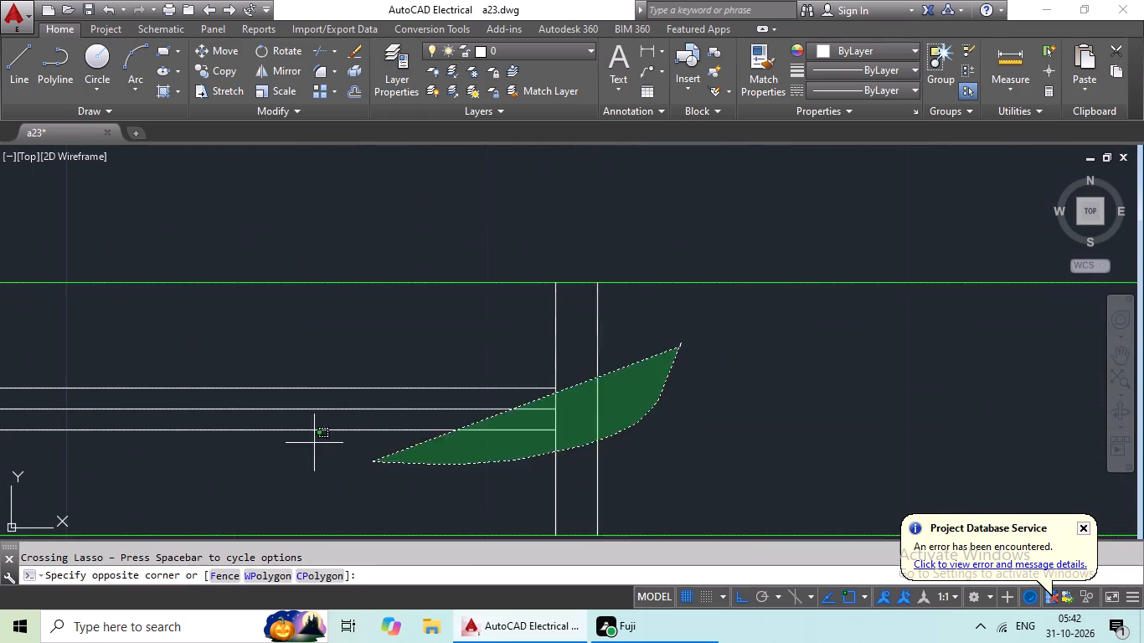
left_click_drag(301, 436, 261, 404)
middle_click_drag(401, 373, 928, 352)
scroll(490, 365, "down", 2)
middle_click_drag(401, 359, 742, 358)
scroll(453, 361, "up", 1)
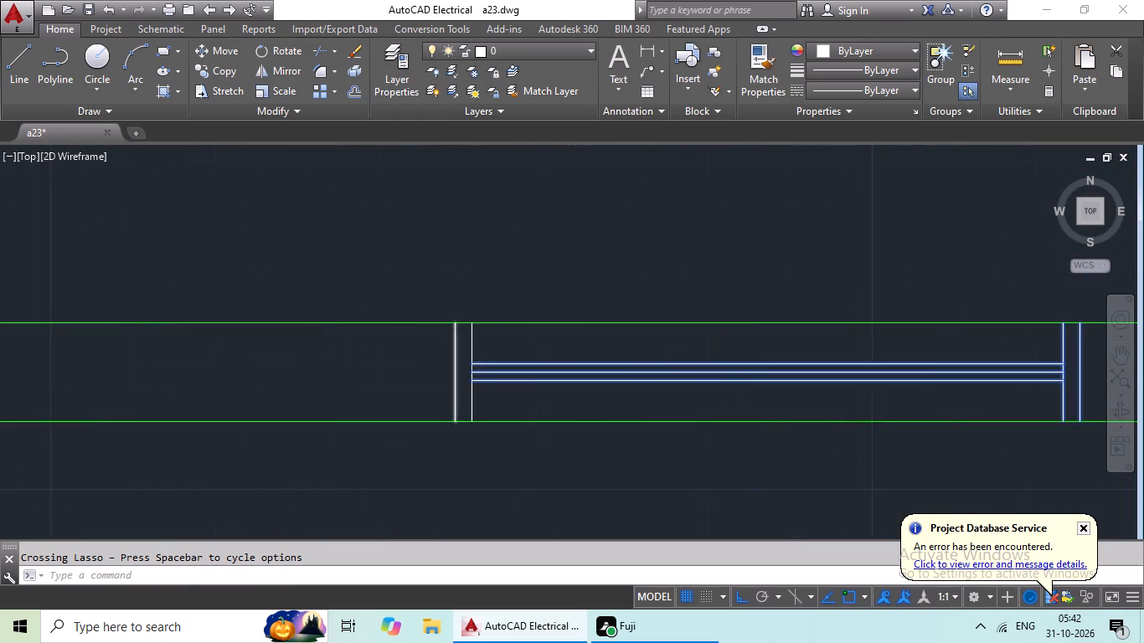
scroll(453, 361, "up", 2)
left_click_drag(658, 310, 320, 391)
Add all lines of the left-hand horizontal window in the same wall of the left unit to the selection.
scroll(509, 340, "down", 4)
middle_click_drag(438, 439, 735, 352)
scroll(554, 368, "down", 2)
middle_click_drag(385, 376, 528, 388)
scroll(549, 338, "up", 5)
left_click_drag(762, 314, 295, 352)
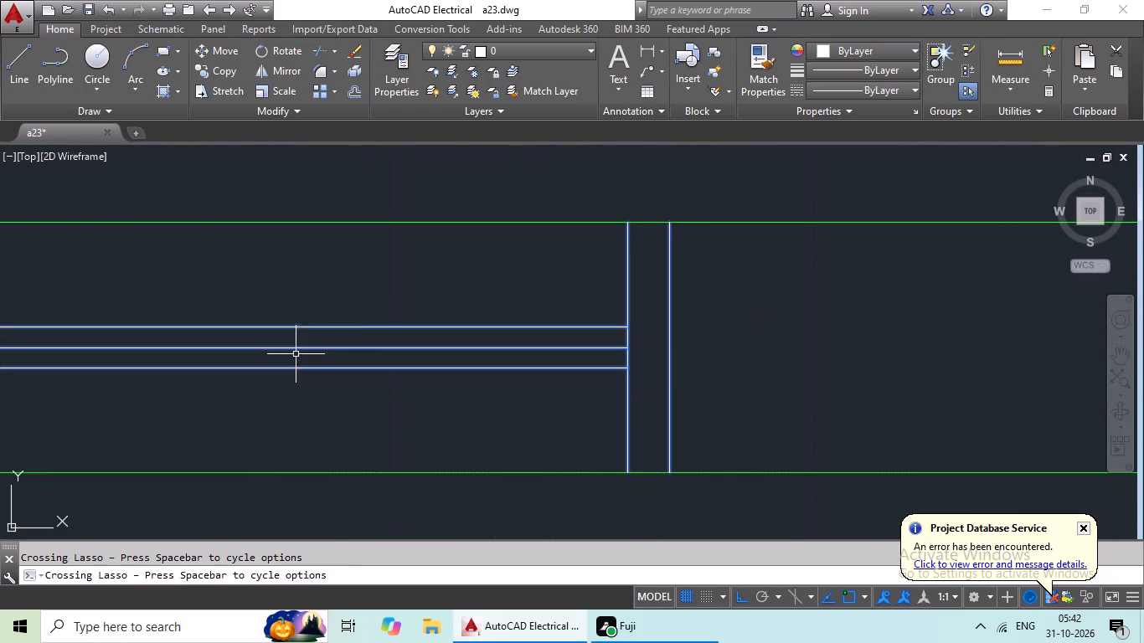
middle_click_drag(384, 350, 750, 367)
scroll(305, 368, "down", 3)
middle_click_drag(257, 369, 612, 369)
scroll(451, 357, "up", 4)
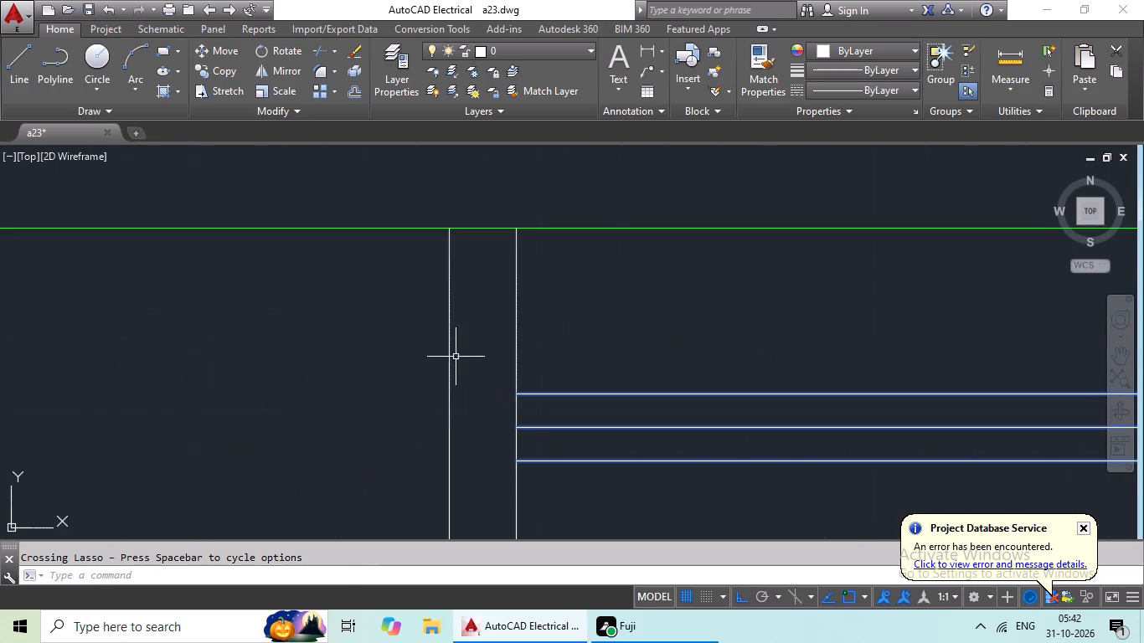
left_click_drag(632, 335, 296, 392)
left_click(368, 377)
Add the glazing and end lines of the short window in the right unit's outer wall, below the bedroom, to the selection.
scroll(528, 342, "down", 4)
middle_click_drag(616, 413, 520, 352)
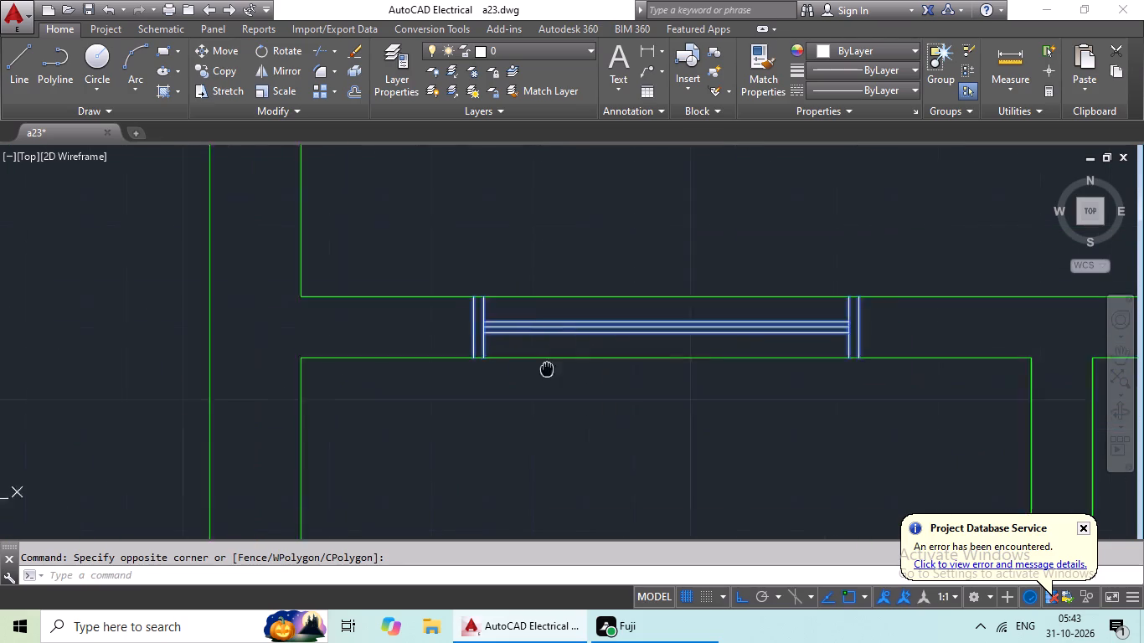
middle_click_drag(520, 352, 398, 275)
scroll(415, 280, "down", 5)
middle_click_drag(578, 373, 344, 345)
middle_click_drag(596, 455, 515, 401)
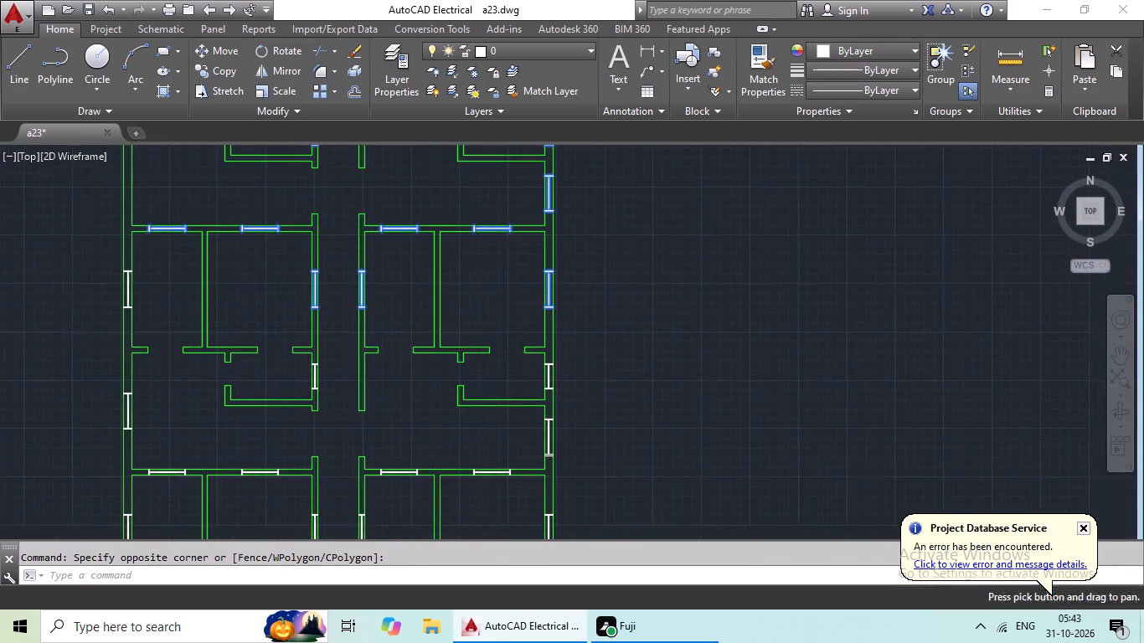
scroll(550, 384, "up", 6)
left_click_drag(527, 335, 449, 414)
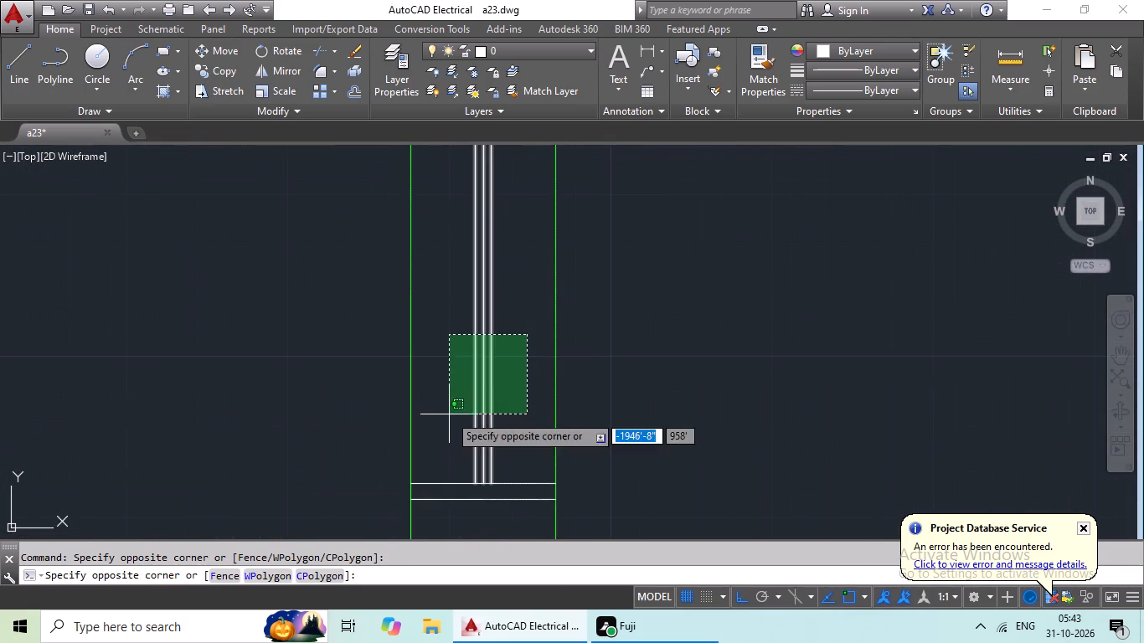
left_click(449, 414)
left_click_drag(509, 430, 471, 538)
left_click_drag(476, 537, 480, 527)
middle_click_drag(509, 384, 503, 410)
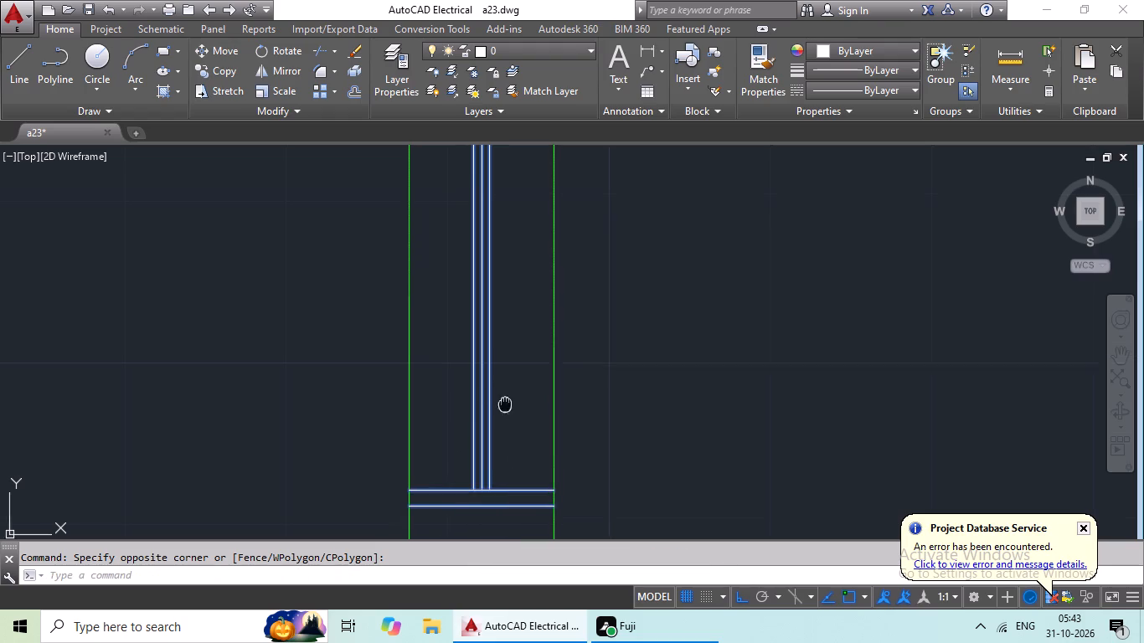
middle_click_drag(503, 410, 463, 625)
left_click_drag(449, 296, 393, 403)
left_click_drag(393, 403, 401, 399)
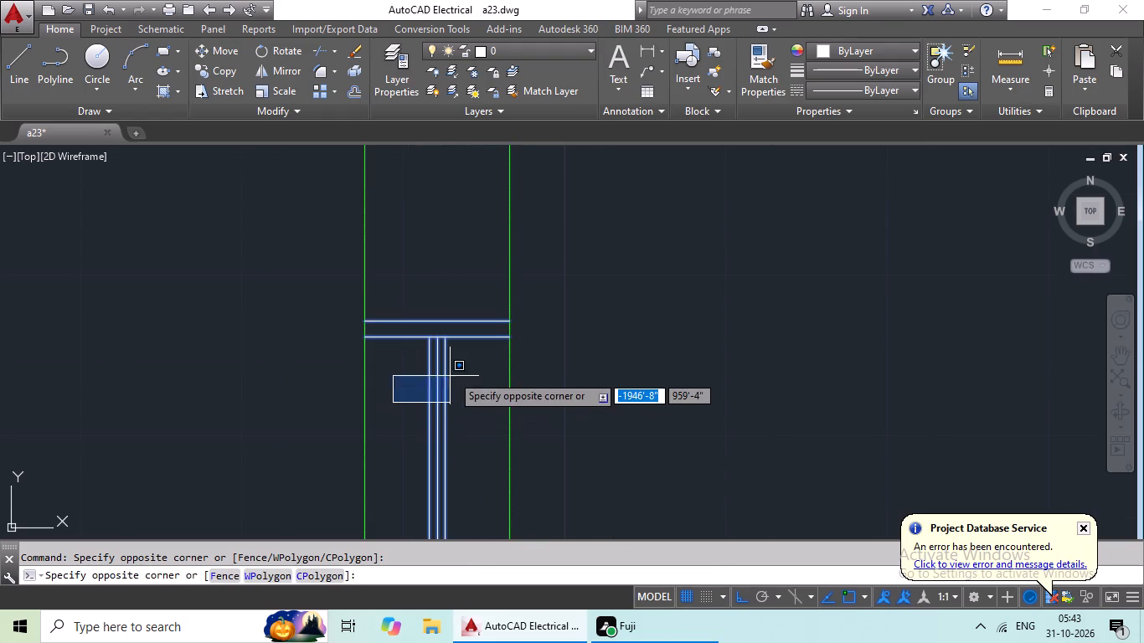
left_click_drag(461, 373, 461, 380)
Add the glazing and end lines of the left unit's short corridor-side window, below the bedroom, to the selection.
scroll(158, 452, "down", 3)
middle_click_drag(168, 454, 564, 341)
scroll(411, 363, "down", 1)
middle_click_drag(379, 392, 557, 383)
middle_click_drag(187, 378, 566, 389)
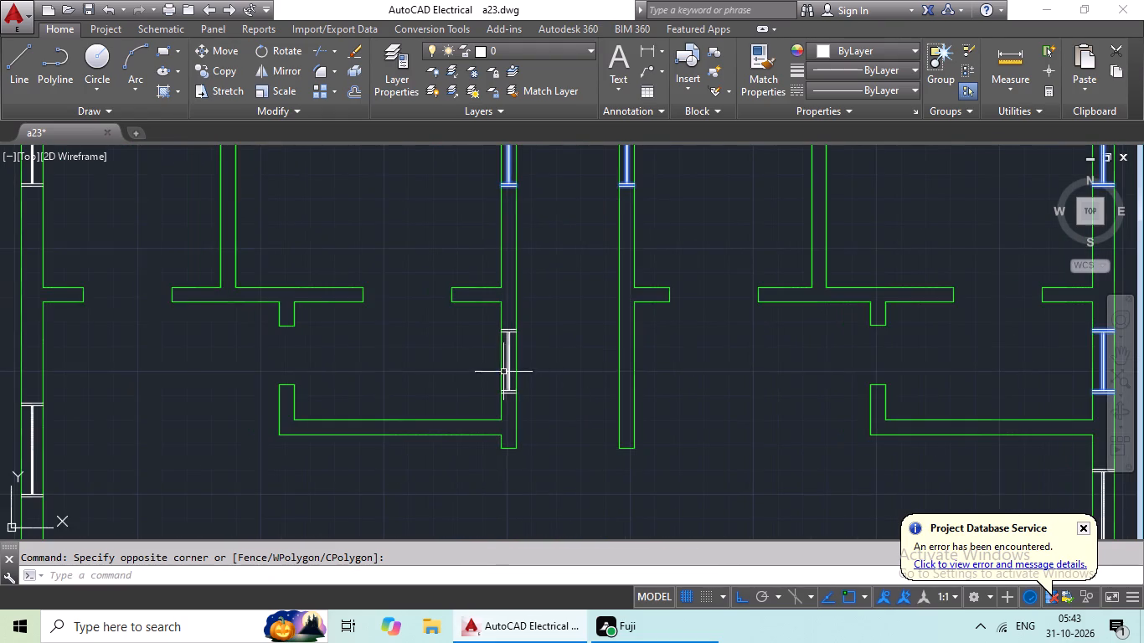
scroll(513, 370, "up", 6)
left_click_drag(494, 347, 389, 460)
scroll(471, 453, "down", 1)
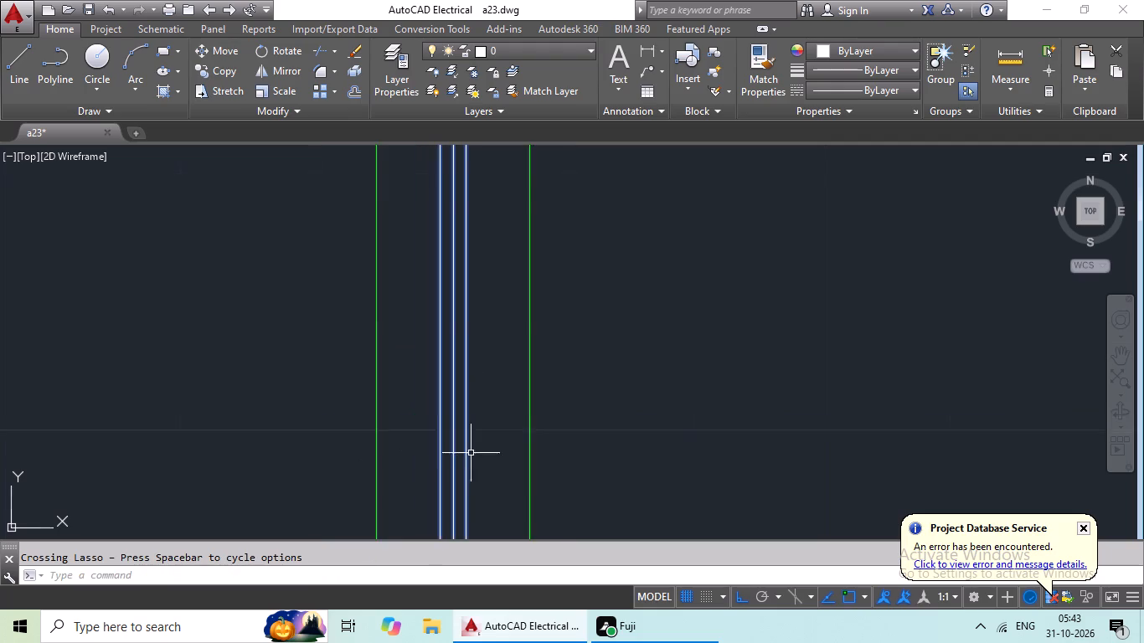
middle_click_drag(471, 453, 477, 307)
left_click_drag(479, 457, 448, 548)
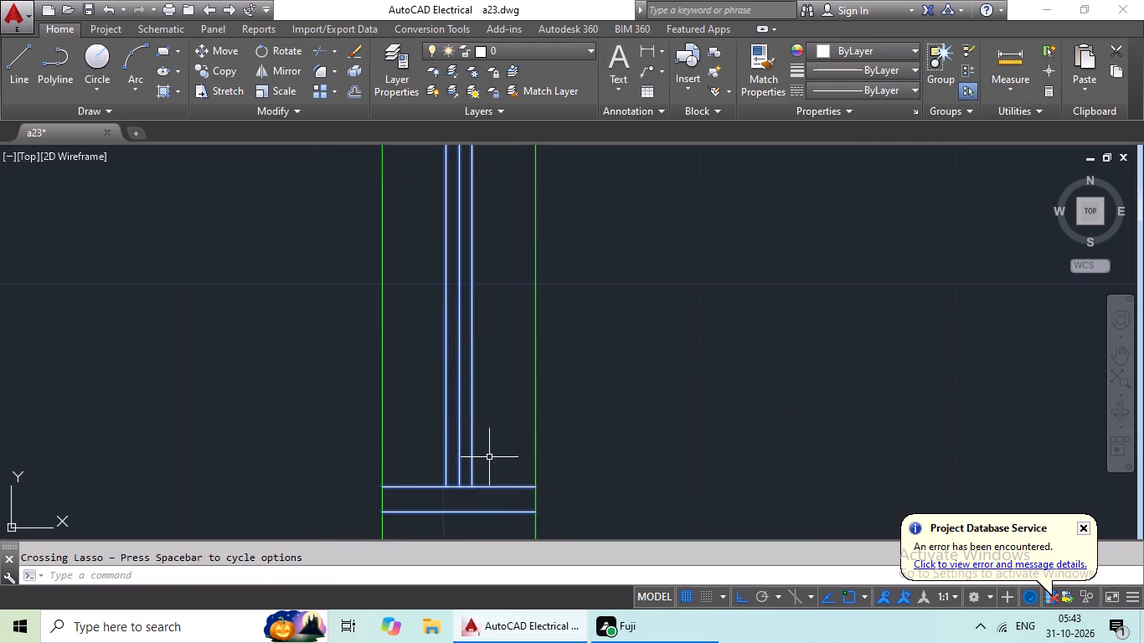
middle_click_drag(487, 399, 461, 642)
middle_click_drag(451, 419, 421, 642)
scroll(435, 409, "up", 3)
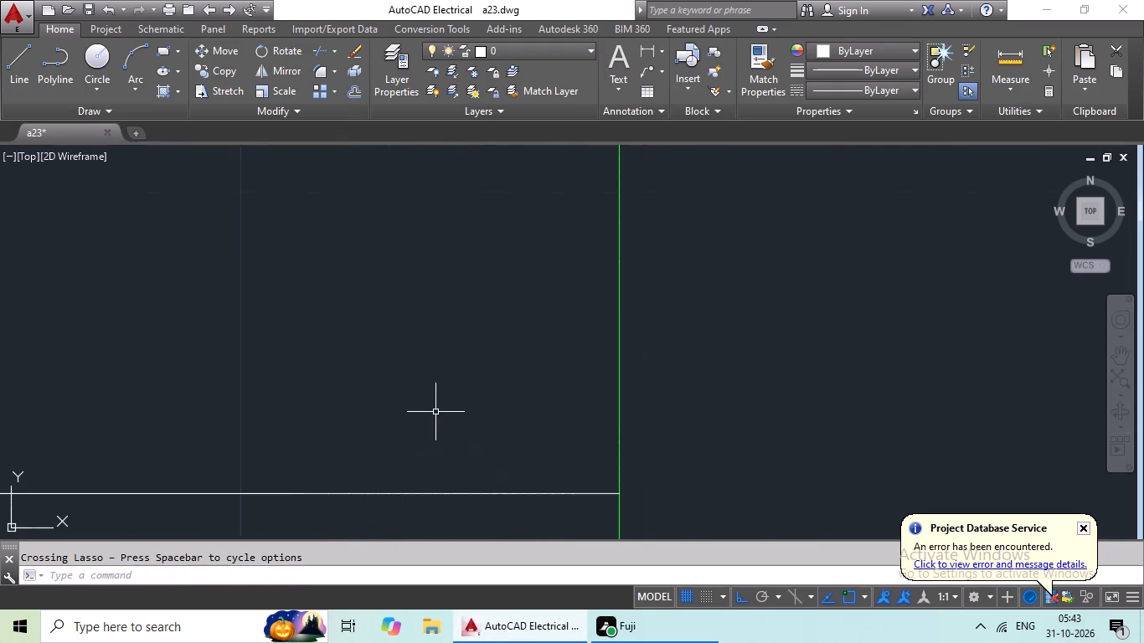
scroll(464, 411, "down", 1)
middle_click_drag(464, 411, 470, 337)
left_click_drag(477, 316, 446, 502)
Add all lines of the long outer-wall window below the right unit's short window to the selection.
scroll(626, 409, "down", 3)
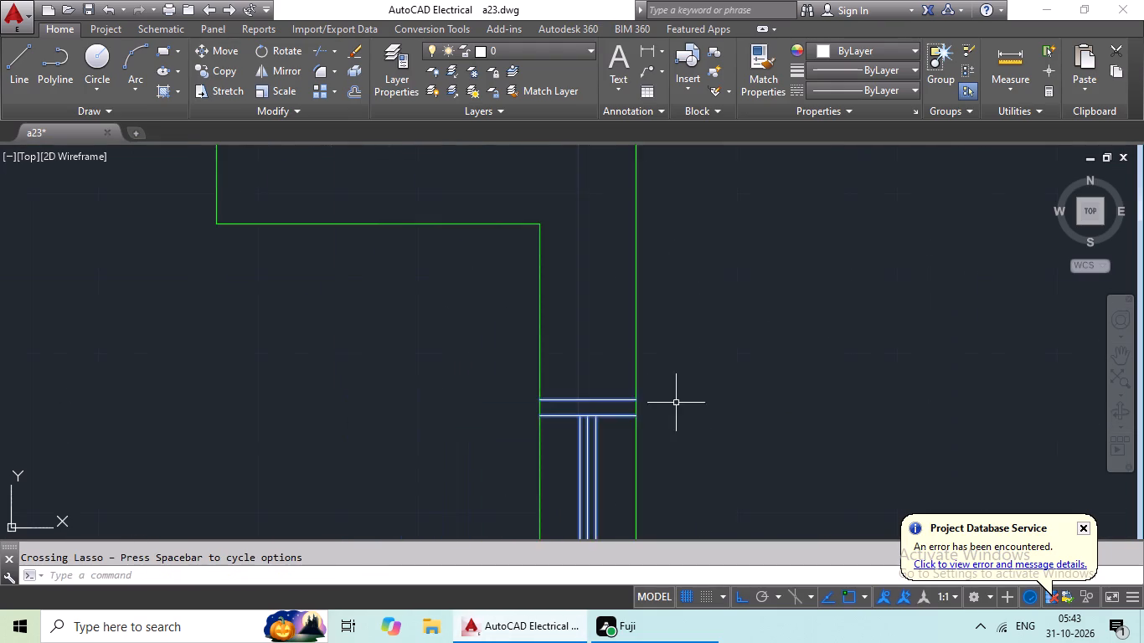
scroll(714, 397, "down", 3)
middle_click_drag(765, 406, 442, 316)
scroll(716, 346, "down", 2)
middle_click_drag(704, 355, 481, 331)
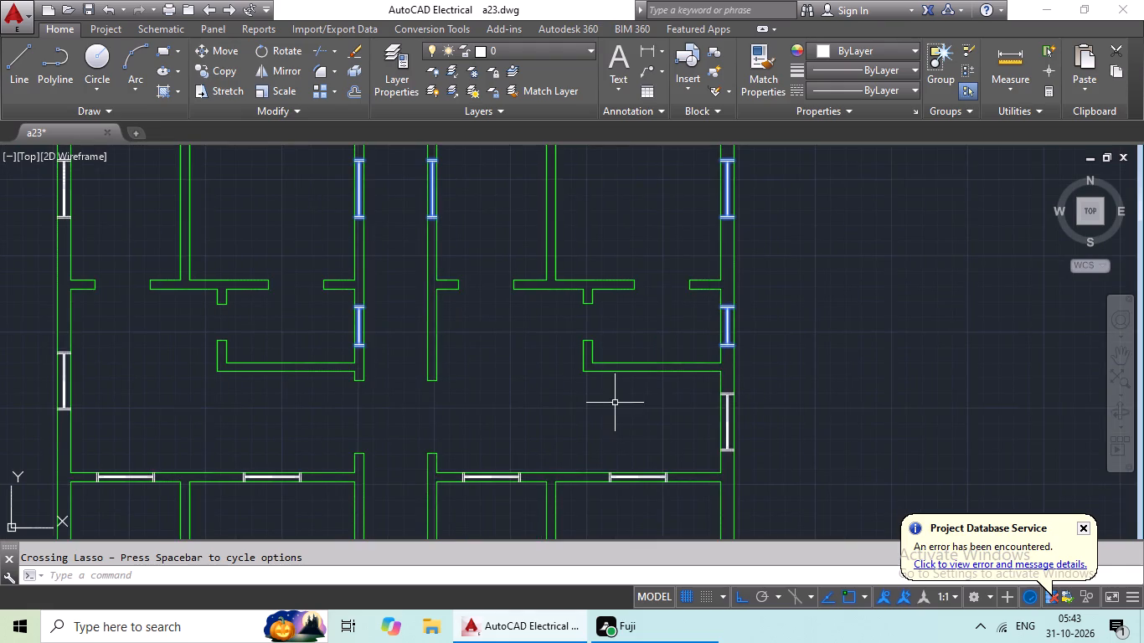
scroll(760, 468, "up", 4)
scroll(569, 325, "up", 4)
left_click_drag(564, 309, 311, 466)
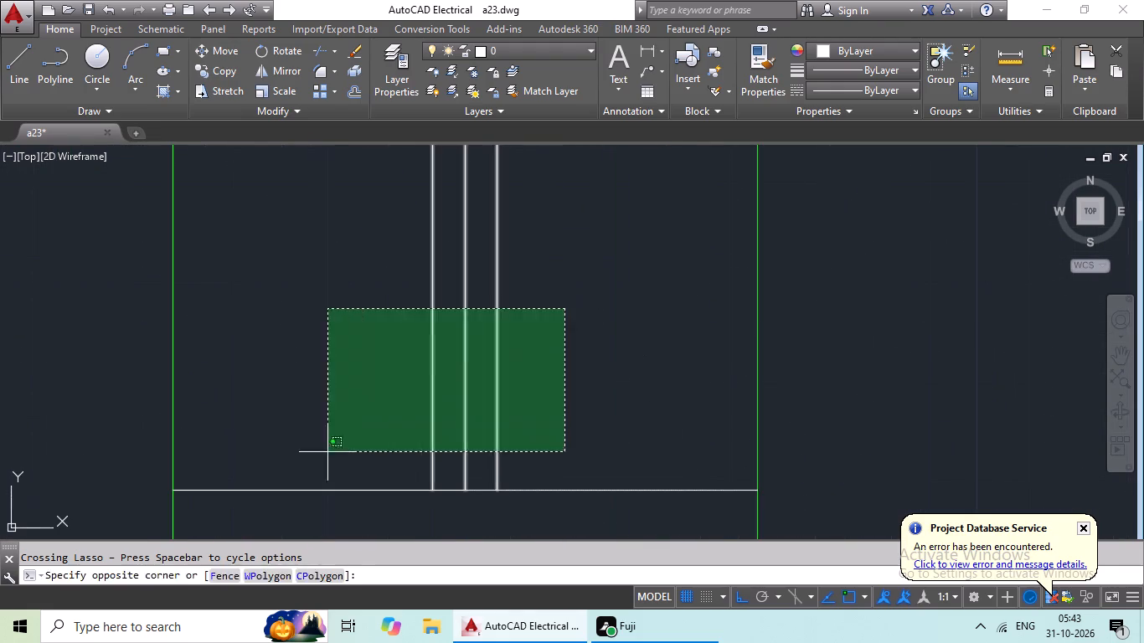
left_click_drag(311, 466, 289, 482)
scroll(492, 442, "down", 1)
left_click_drag(572, 420, 504, 534)
left_click(504, 534)
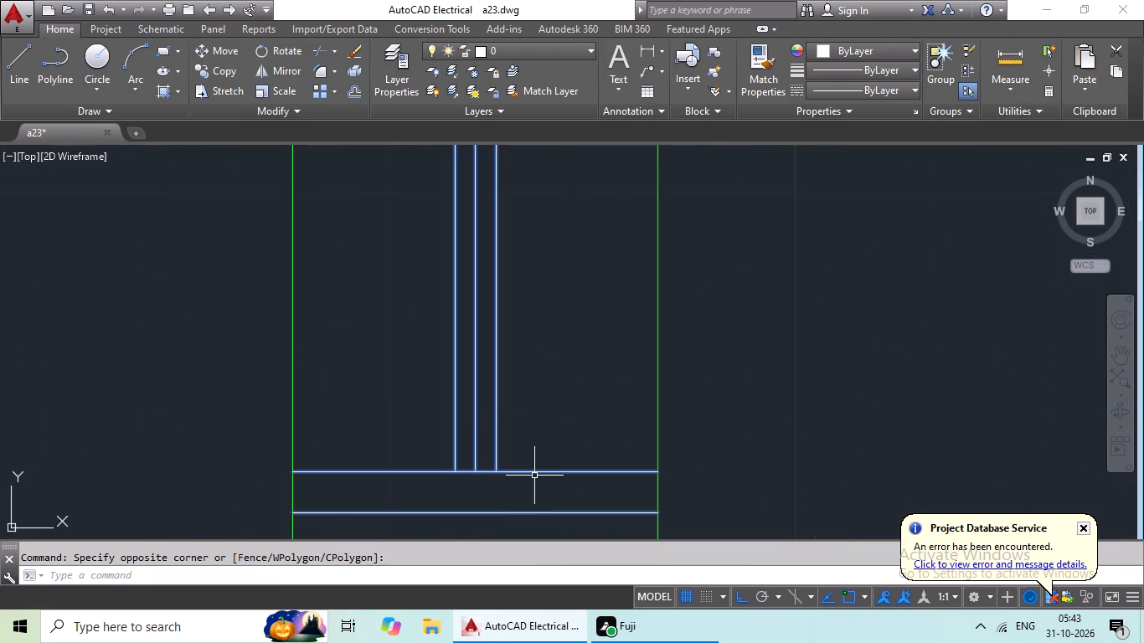
middle_click_drag(546, 350, 509, 566)
scroll(535, 316, "down", 3)
middle_click_drag(537, 313, 502, 498)
scroll(502, 218, "up", 3)
left_click_drag(502, 219, 455, 368)
left_click_drag(455, 368, 463, 365)
Add all lines of the right-hand horizontal window in the right unit's next cross wall down to the selection.
scroll(528, 321, "down", 4)
middle_click_drag(398, 455, 629, 247)
scroll(503, 306, "down", 2)
scroll(523, 351, "up", 1)
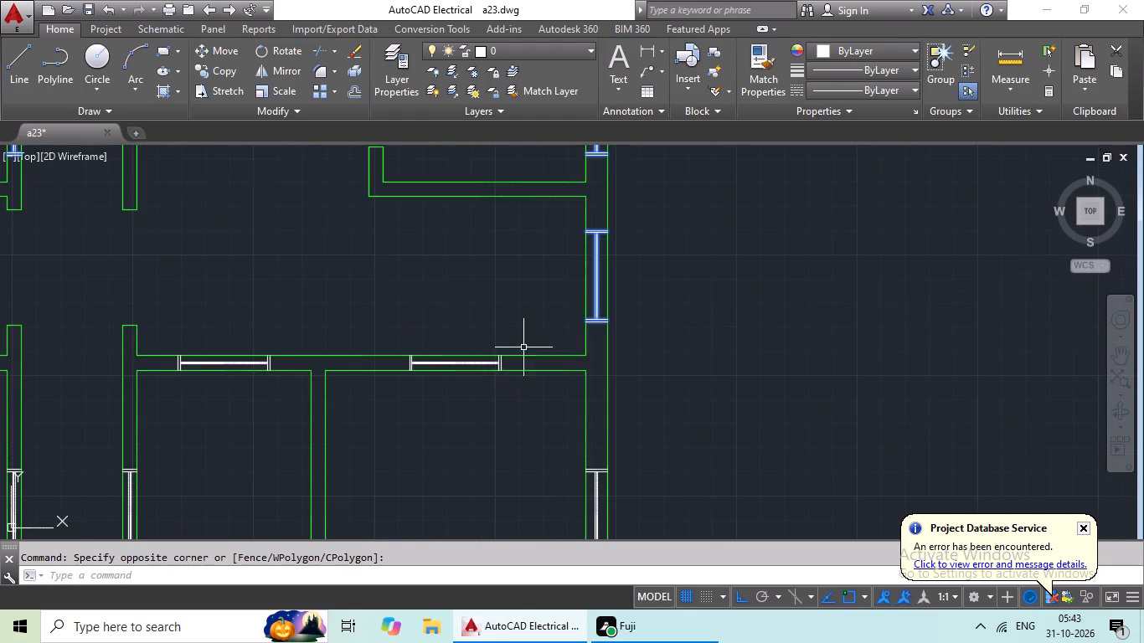
scroll(510, 378, "up", 4)
scroll(443, 370, "up", 2)
middle_click_drag(452, 365, 796, 352)
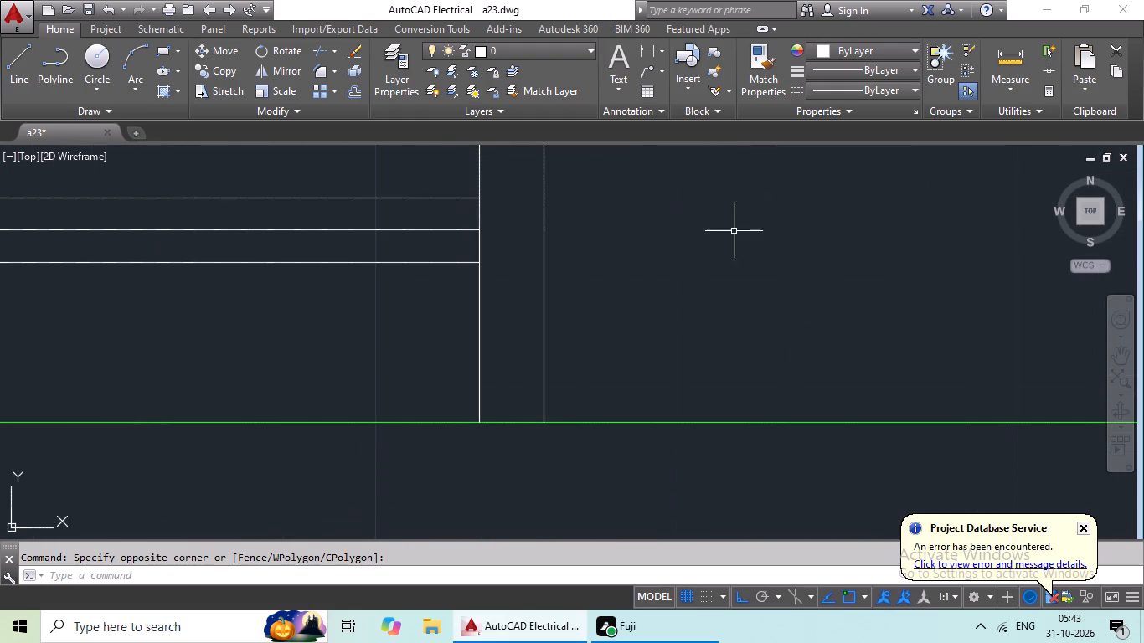
left_click_drag(716, 246, 278, 245)
middle_click_drag(329, 248, 801, 332)
left_click_drag(585, 271, 582, 272)
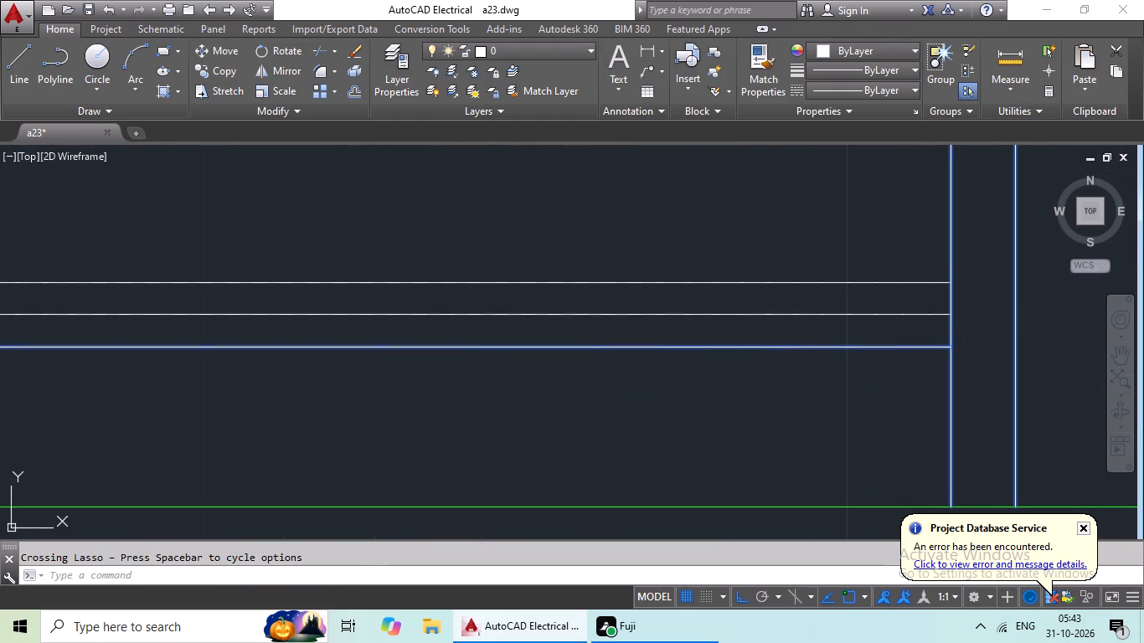
left_click_drag(582, 272, 386, 386)
left_click_drag(386, 386, 402, 383)
scroll(626, 390, "down", 3)
scroll(153, 361, "up", 3)
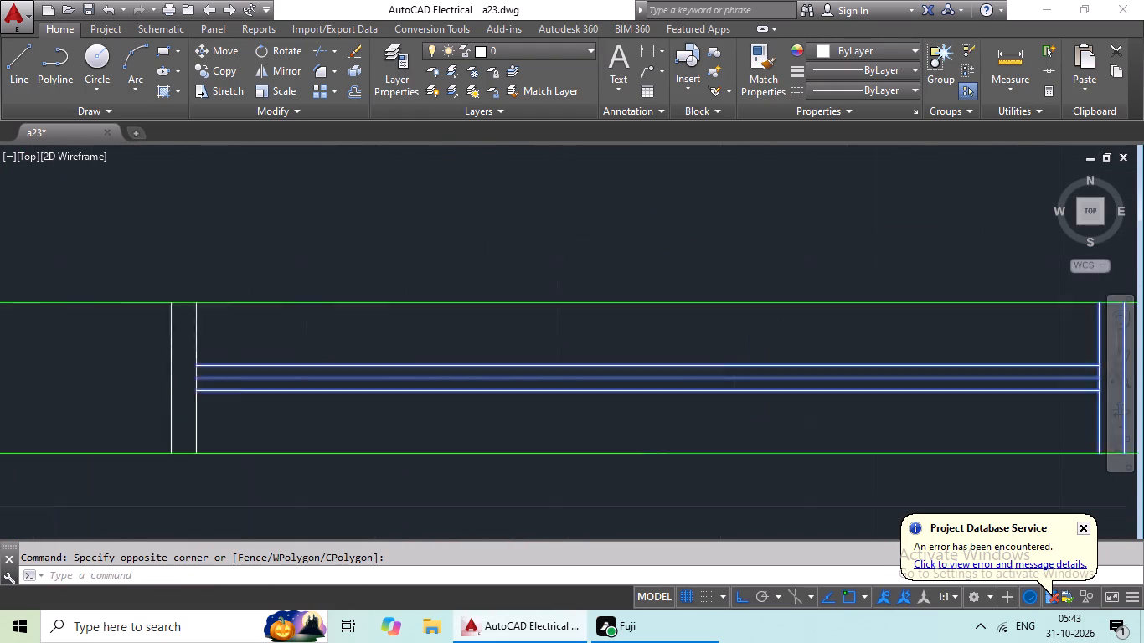
left_click_drag(474, 275, 131, 394)
left_click_drag(131, 394, 179, 381)
Add all lines of the left-hand horizontal window in that same cross wall of the right unit to the selection.
scroll(333, 326, "down", 4)
scroll(394, 434, "down", 1)
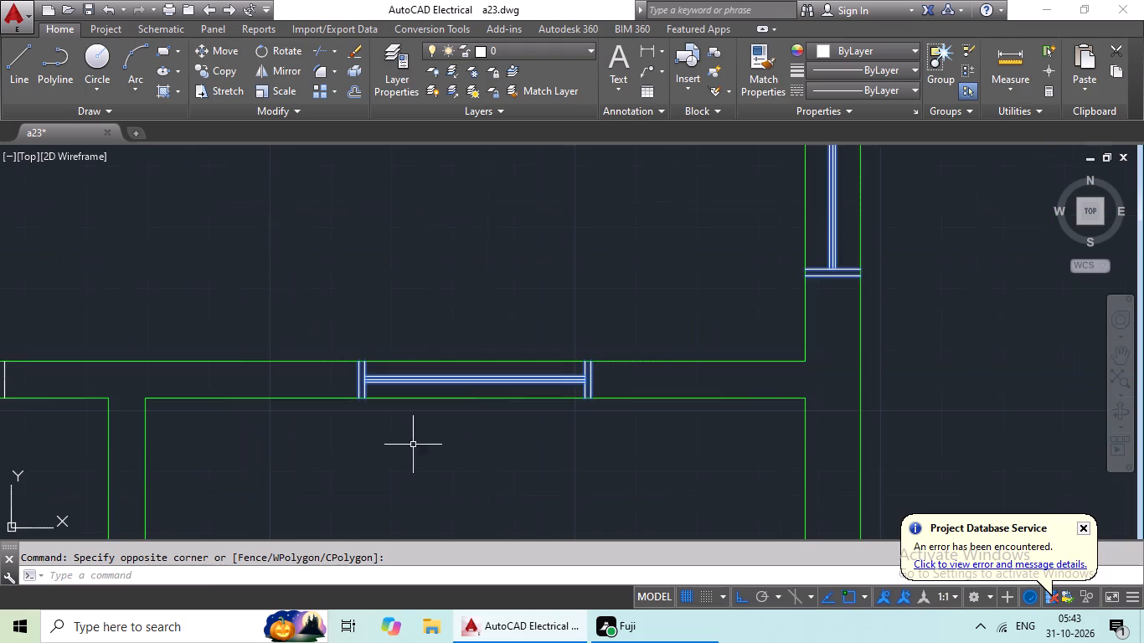
scroll(443, 450, "down", 3)
middle_click_drag(461, 464, 660, 400)
scroll(529, 378, "up", 5)
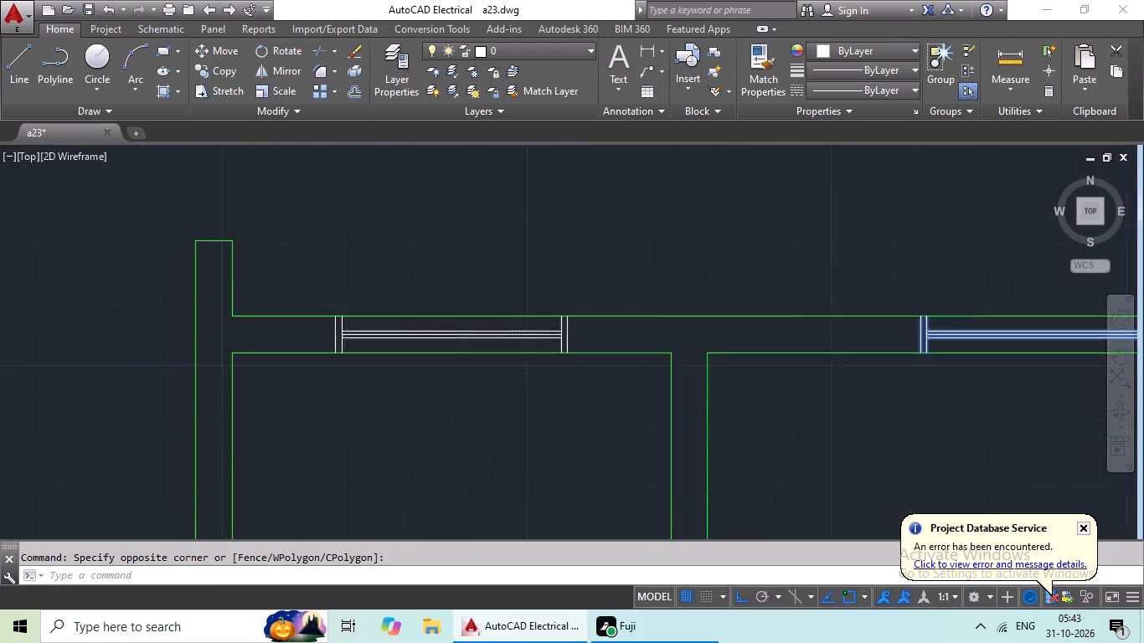
middle_click_drag(558, 399, 677, 501)
scroll(806, 366, "up", 2)
left_click_drag(816, 352, 414, 407)
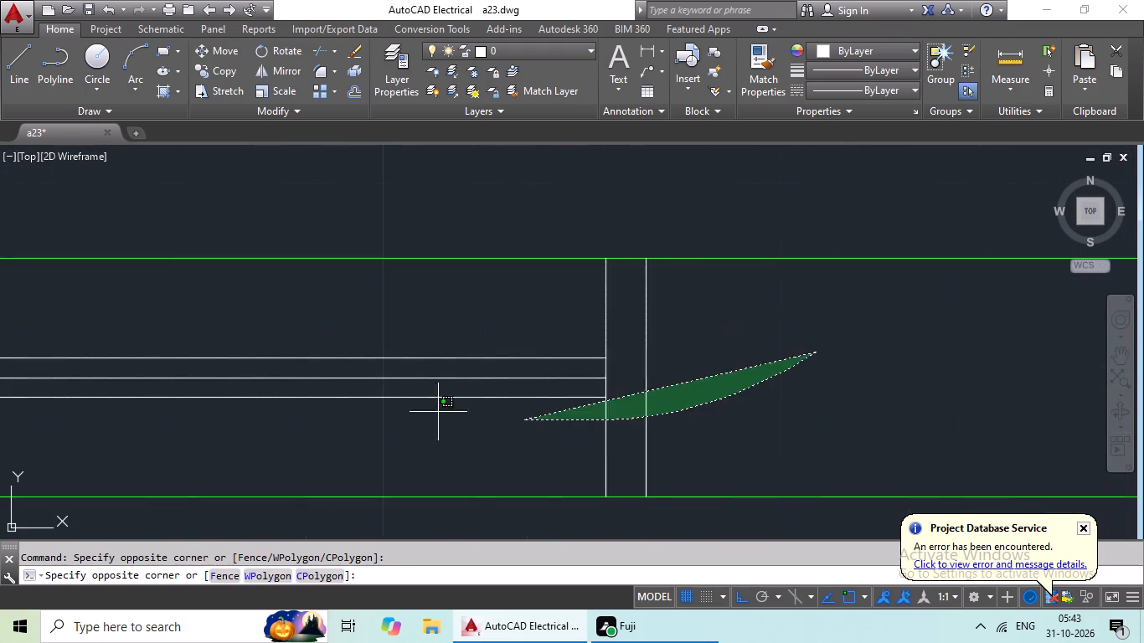
left_click_drag(414, 407, 191, 304)
middle_click_drag(219, 301, 969, 343)
middle_click_drag(290, 371, 917, 341)
left_click_drag(669, 327, 351, 383)
Add all lines of the outer-wall bedroom window below the right unit's cross wall to the selection.
scroll(533, 337, "down", 6)
middle_click_drag(590, 451, 650, 308)
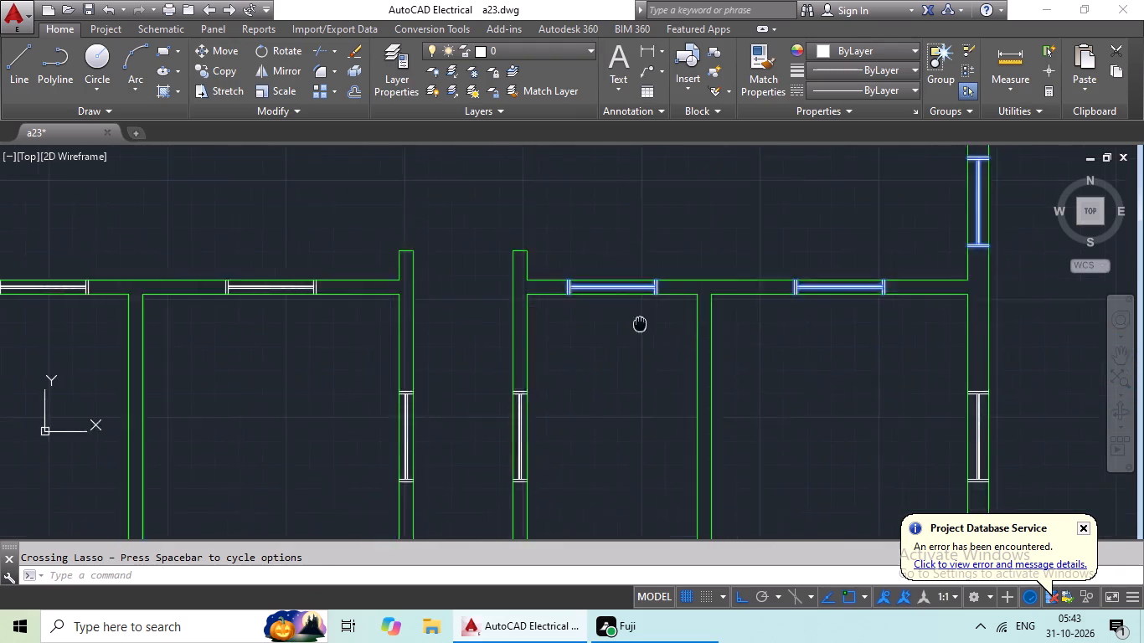
scroll(653, 382, "down", 2)
middle_click_drag(679, 411, 364, 358)
scroll(474, 352, "up", 7)
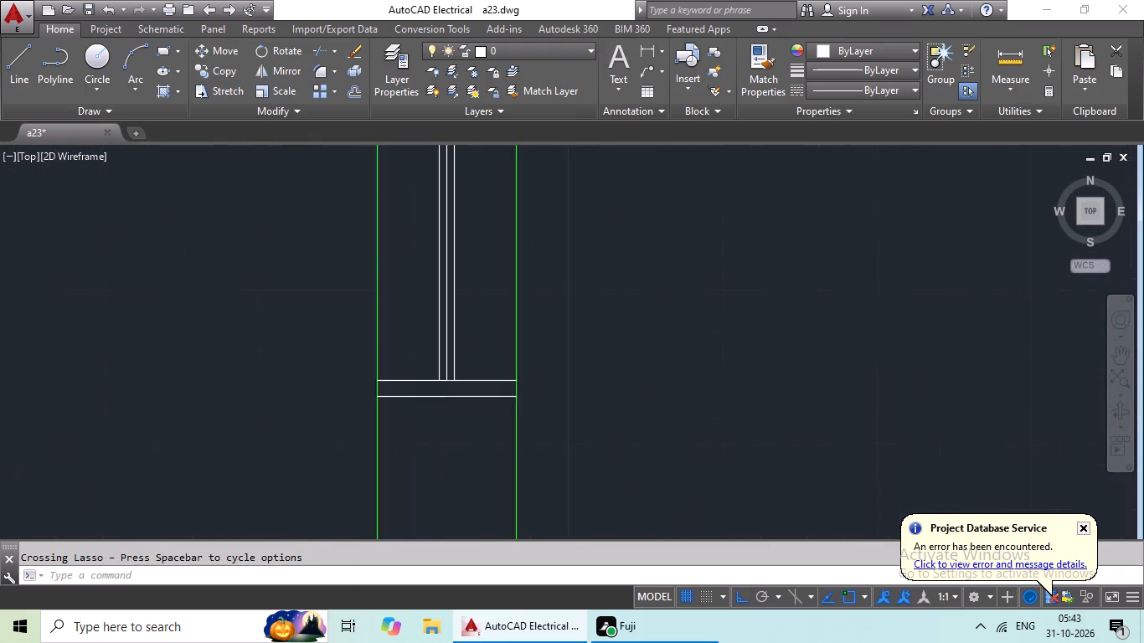
left_click_drag(481, 275, 372, 416)
left_click_drag(508, 368, 407, 515)
scroll(464, 428, "down", 3)
middle_click_drag(466, 363, 424, 516)
scroll(413, 346, "up", 4)
left_click_drag(451, 351, 353, 505)
left_click(363, 496)
Add the glazing and end lines of the right unit's corridor-side bedroom window, below the cross wall, to the selection.
scroll(458, 449, "down", 4)
scroll(296, 336, "down", 3)
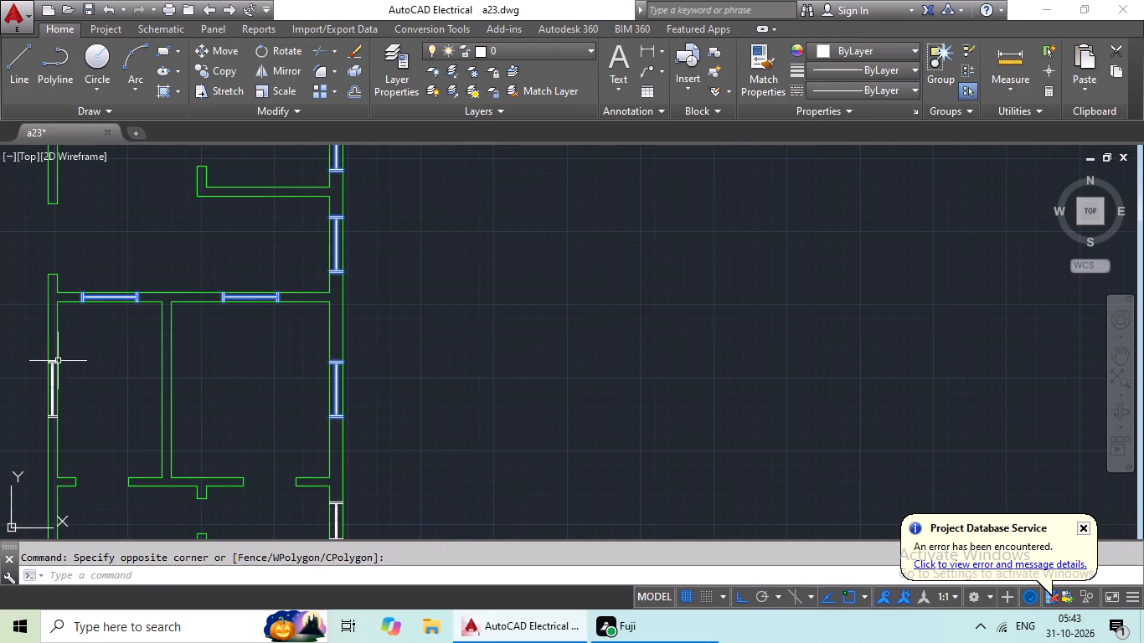
middle_click_drag(152, 386, 454, 313)
scroll(348, 336, "up", 4)
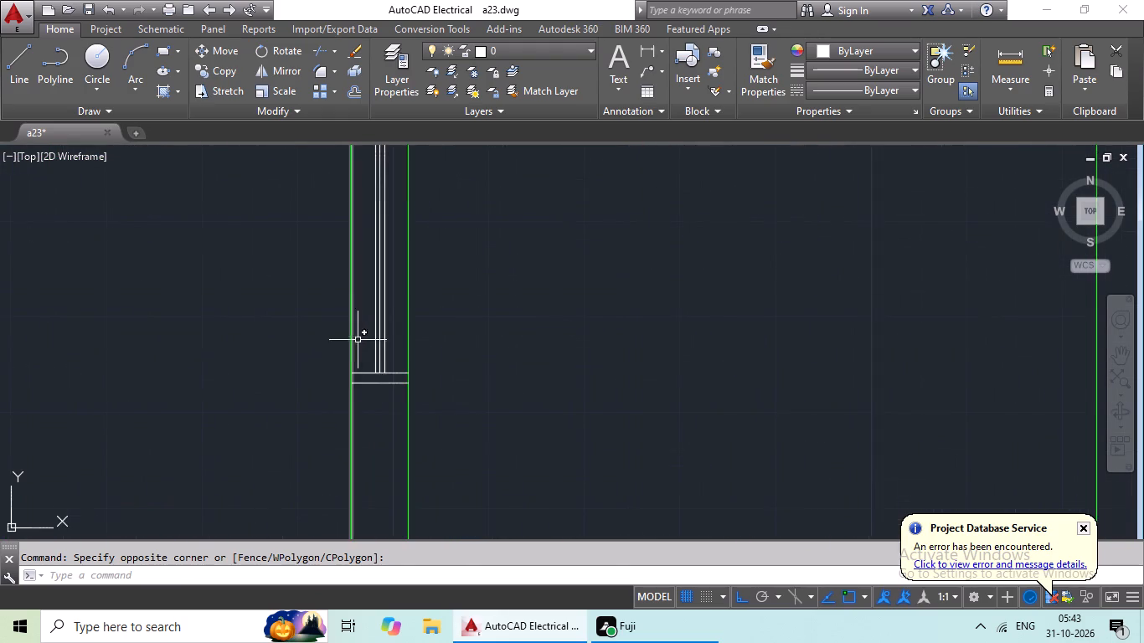
scroll(364, 347, "up", 4)
left_click_drag(500, 316, 336, 422)
left_click(336, 423)
scroll(356, 414, "down", 1)
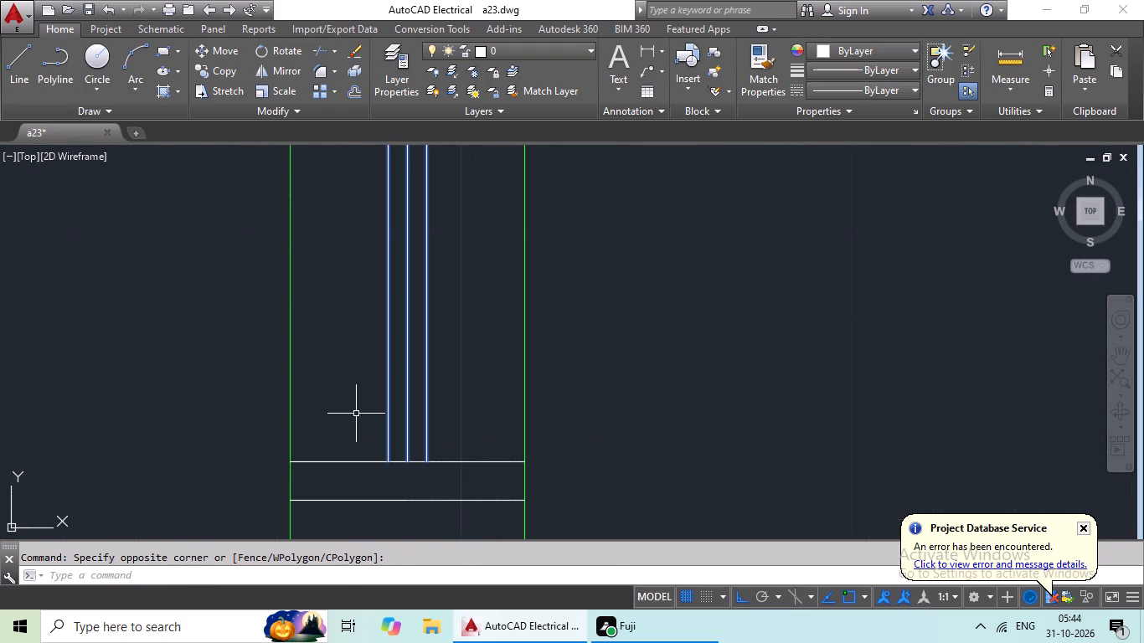
left_click_drag(358, 419, 350, 509)
scroll(391, 317, "down", 3)
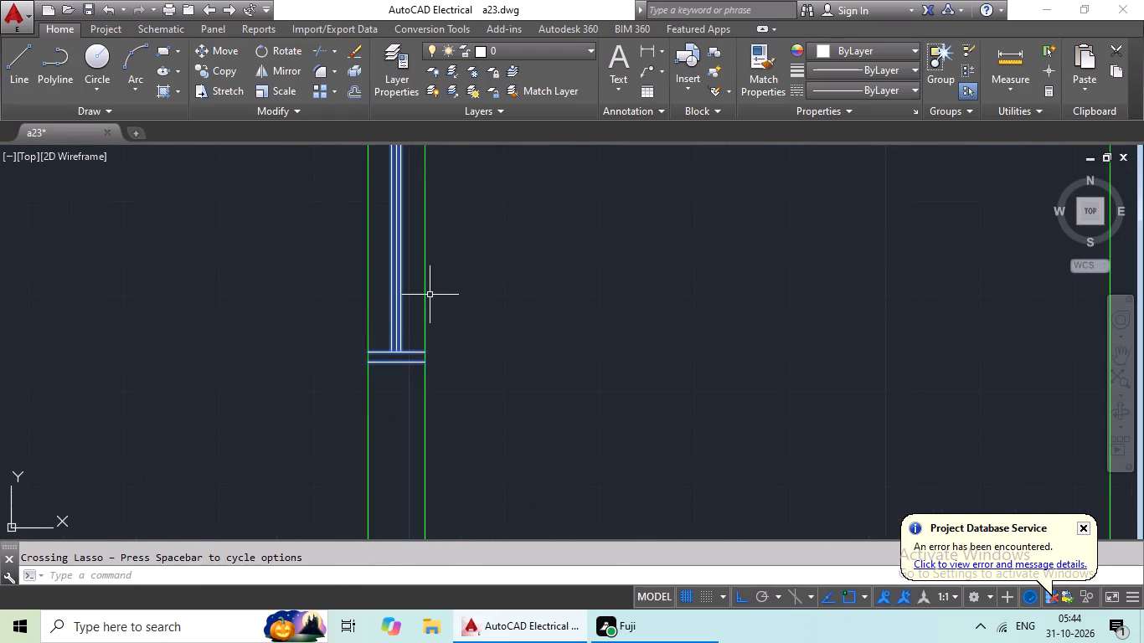
middle_click_drag(435, 285, 394, 573)
scroll(326, 278, "up", 3)
left_click_drag(470, 286, 383, 414)
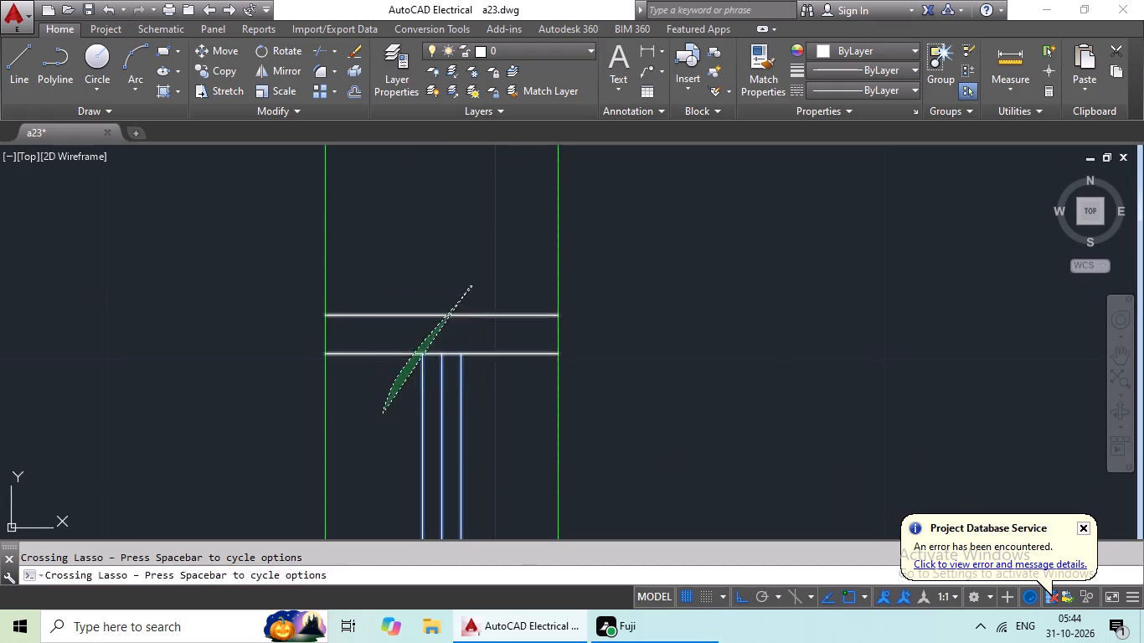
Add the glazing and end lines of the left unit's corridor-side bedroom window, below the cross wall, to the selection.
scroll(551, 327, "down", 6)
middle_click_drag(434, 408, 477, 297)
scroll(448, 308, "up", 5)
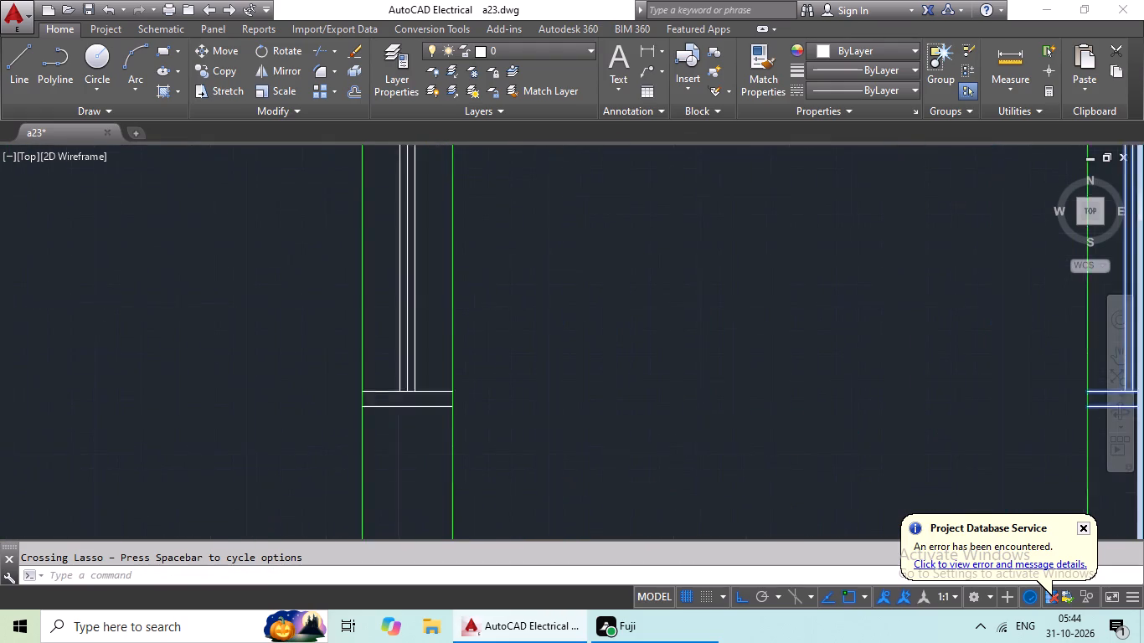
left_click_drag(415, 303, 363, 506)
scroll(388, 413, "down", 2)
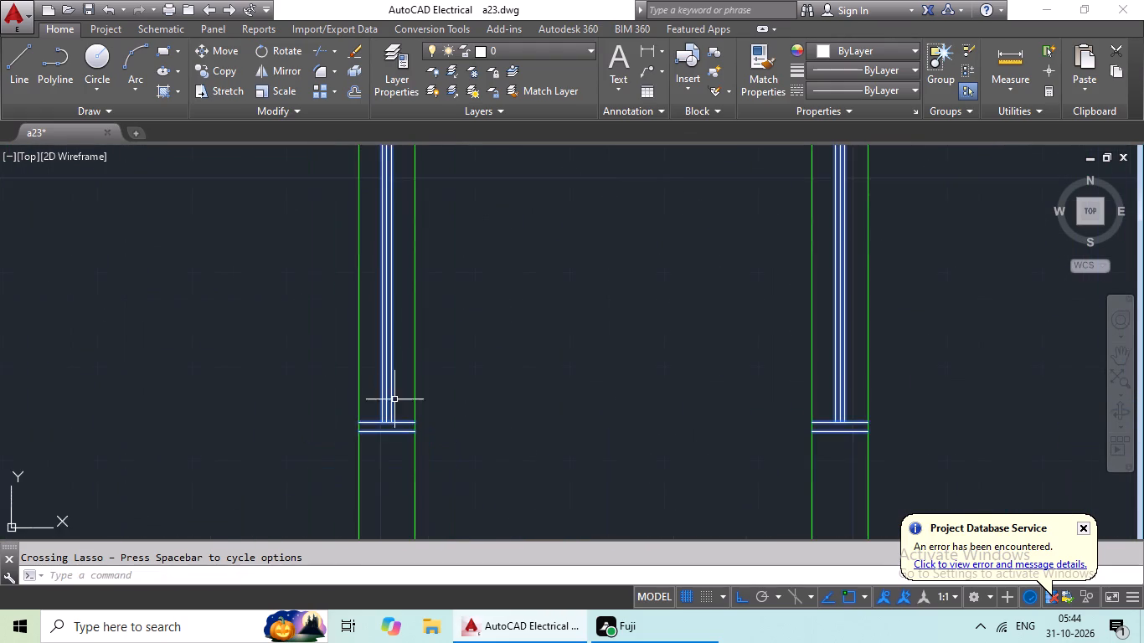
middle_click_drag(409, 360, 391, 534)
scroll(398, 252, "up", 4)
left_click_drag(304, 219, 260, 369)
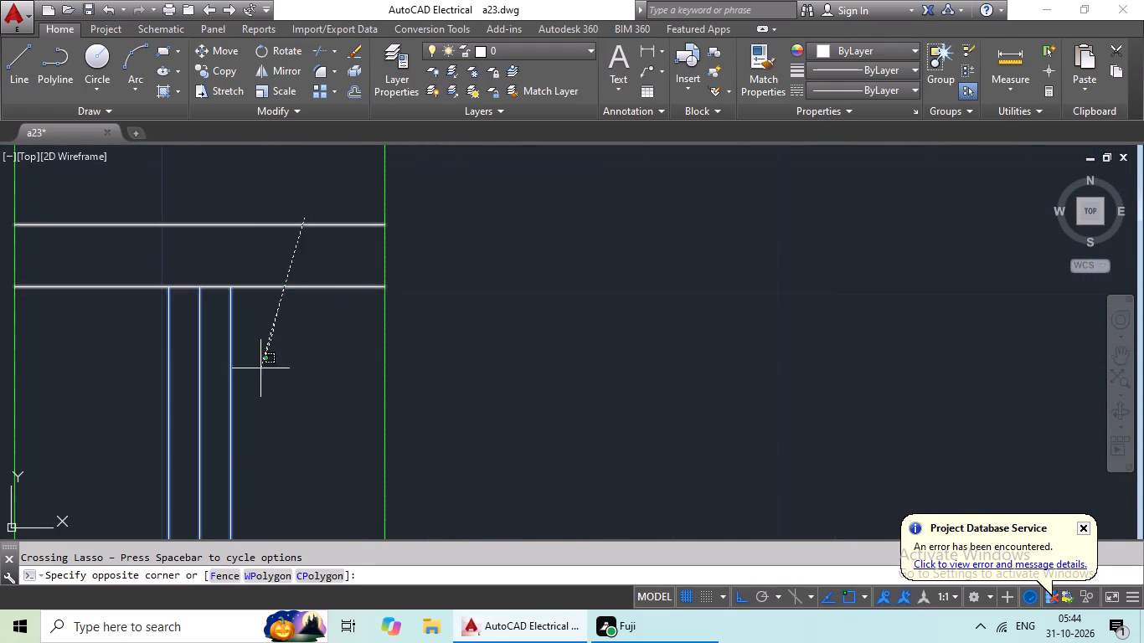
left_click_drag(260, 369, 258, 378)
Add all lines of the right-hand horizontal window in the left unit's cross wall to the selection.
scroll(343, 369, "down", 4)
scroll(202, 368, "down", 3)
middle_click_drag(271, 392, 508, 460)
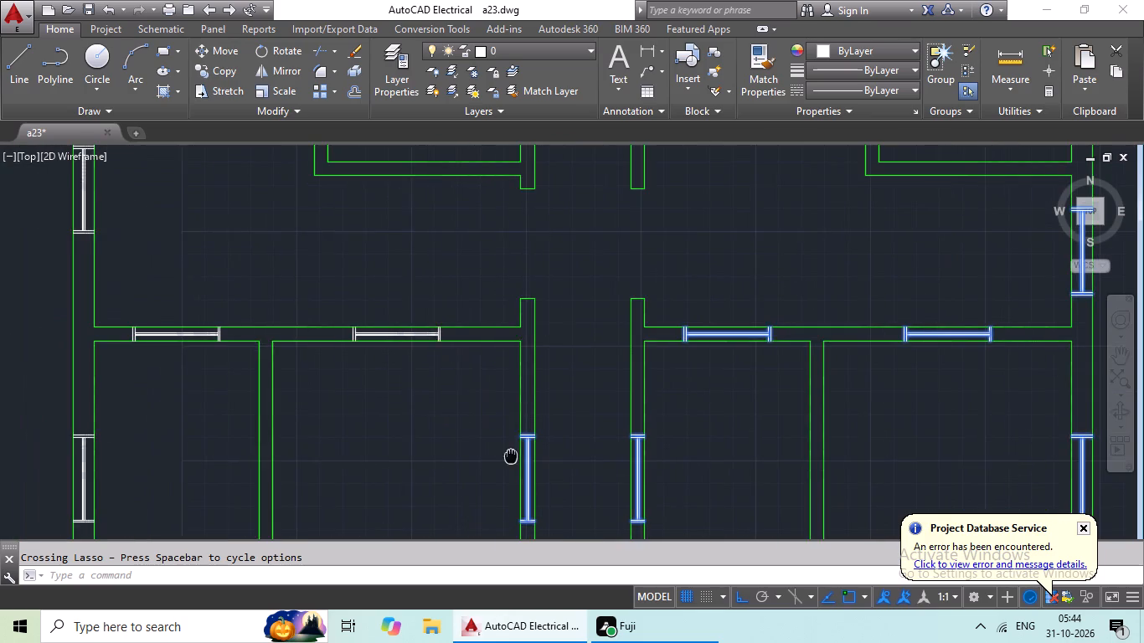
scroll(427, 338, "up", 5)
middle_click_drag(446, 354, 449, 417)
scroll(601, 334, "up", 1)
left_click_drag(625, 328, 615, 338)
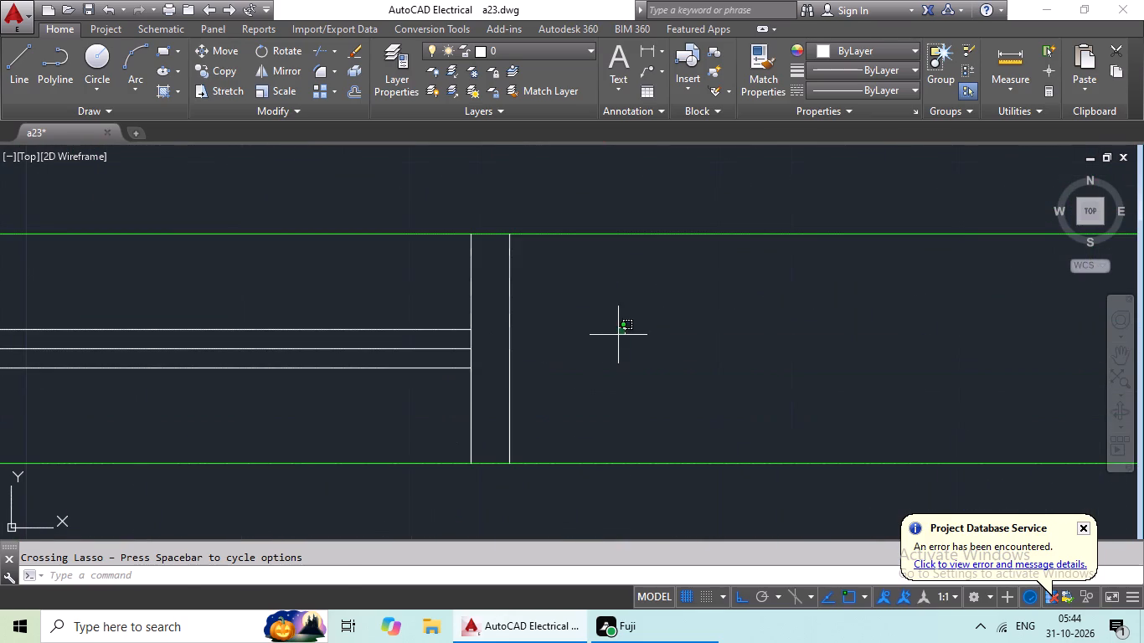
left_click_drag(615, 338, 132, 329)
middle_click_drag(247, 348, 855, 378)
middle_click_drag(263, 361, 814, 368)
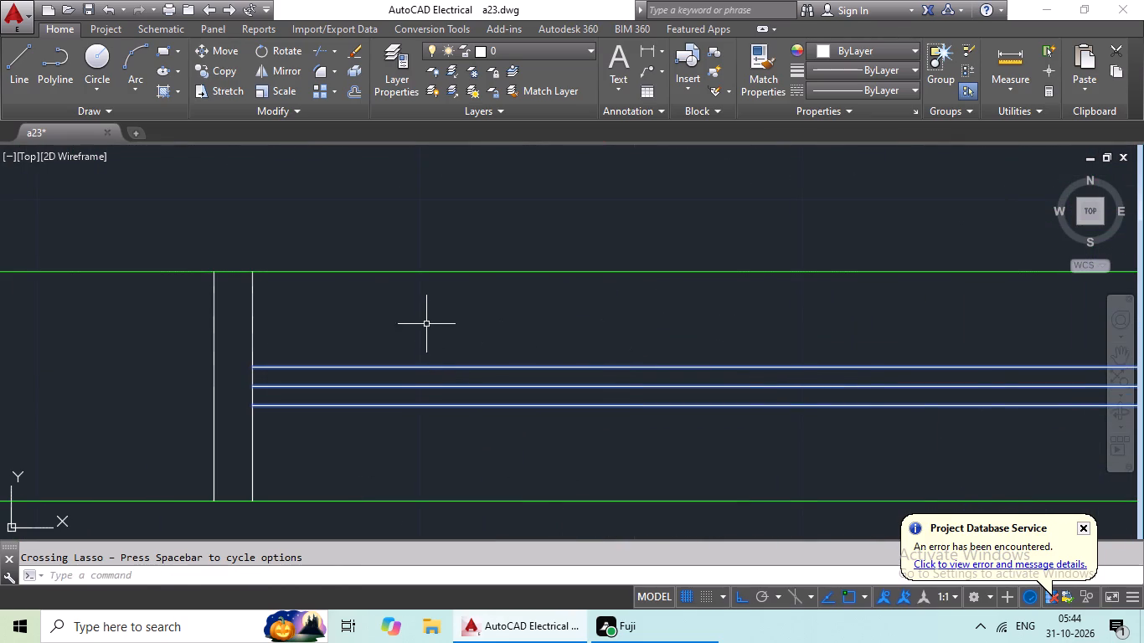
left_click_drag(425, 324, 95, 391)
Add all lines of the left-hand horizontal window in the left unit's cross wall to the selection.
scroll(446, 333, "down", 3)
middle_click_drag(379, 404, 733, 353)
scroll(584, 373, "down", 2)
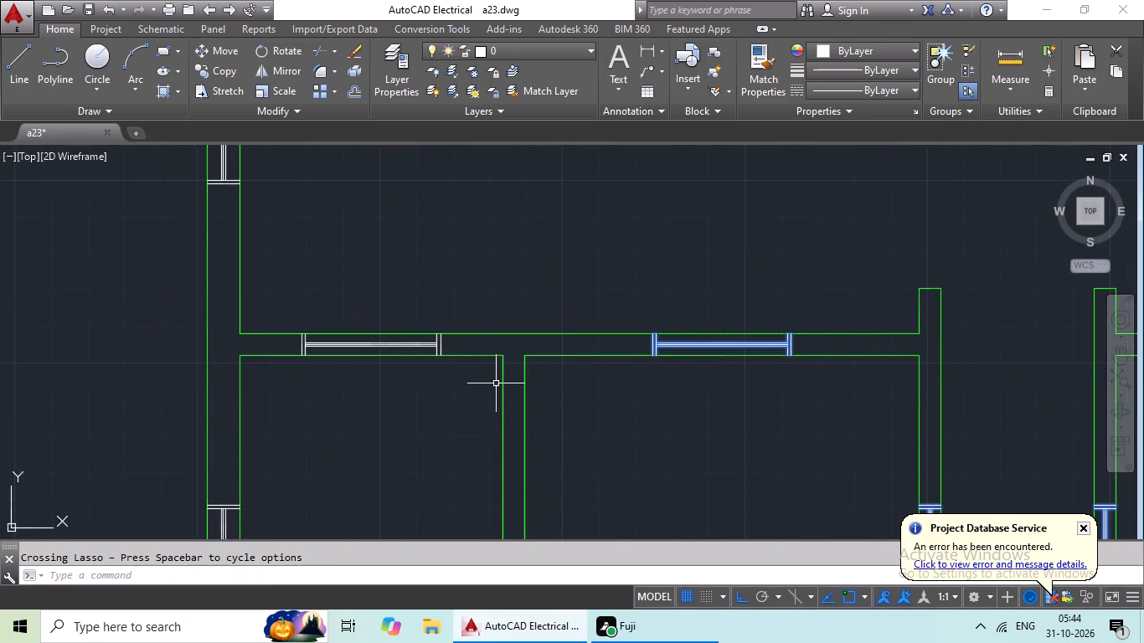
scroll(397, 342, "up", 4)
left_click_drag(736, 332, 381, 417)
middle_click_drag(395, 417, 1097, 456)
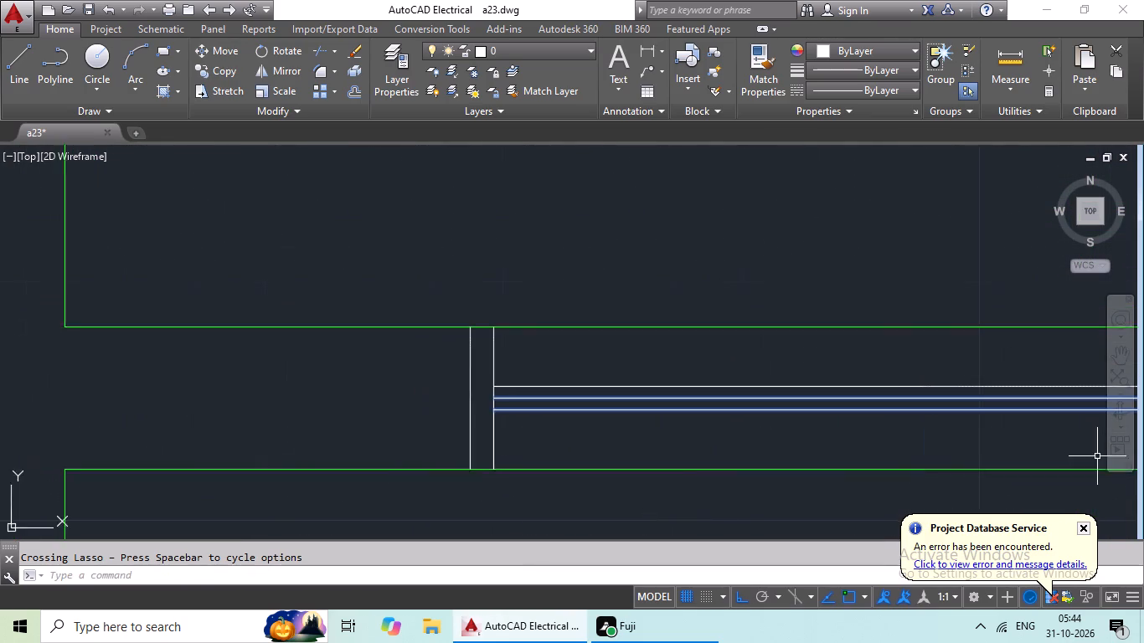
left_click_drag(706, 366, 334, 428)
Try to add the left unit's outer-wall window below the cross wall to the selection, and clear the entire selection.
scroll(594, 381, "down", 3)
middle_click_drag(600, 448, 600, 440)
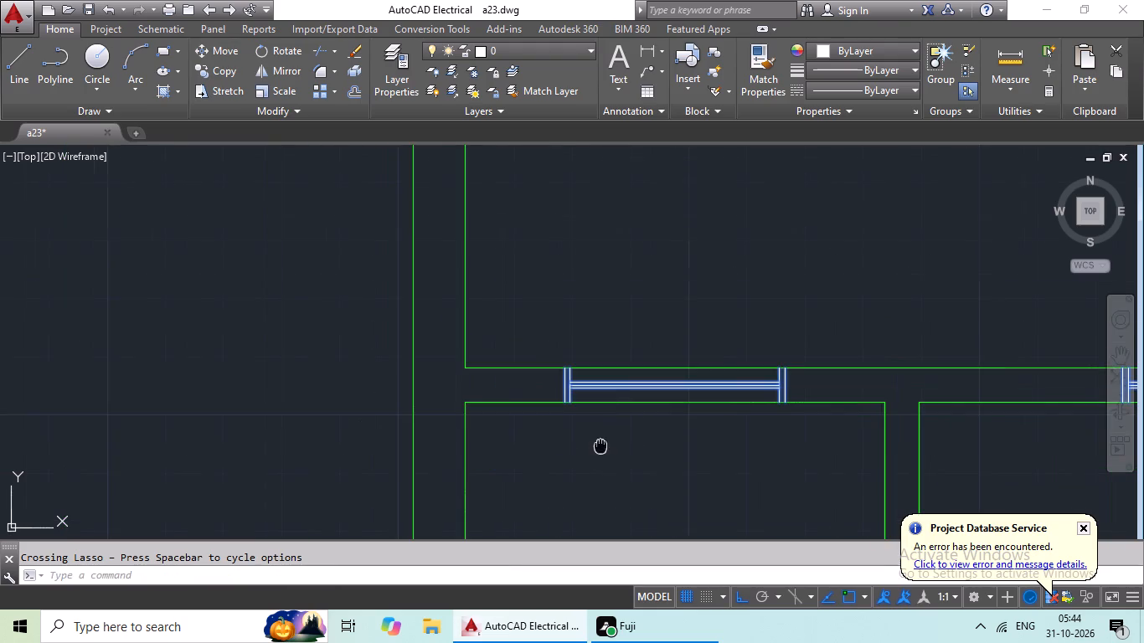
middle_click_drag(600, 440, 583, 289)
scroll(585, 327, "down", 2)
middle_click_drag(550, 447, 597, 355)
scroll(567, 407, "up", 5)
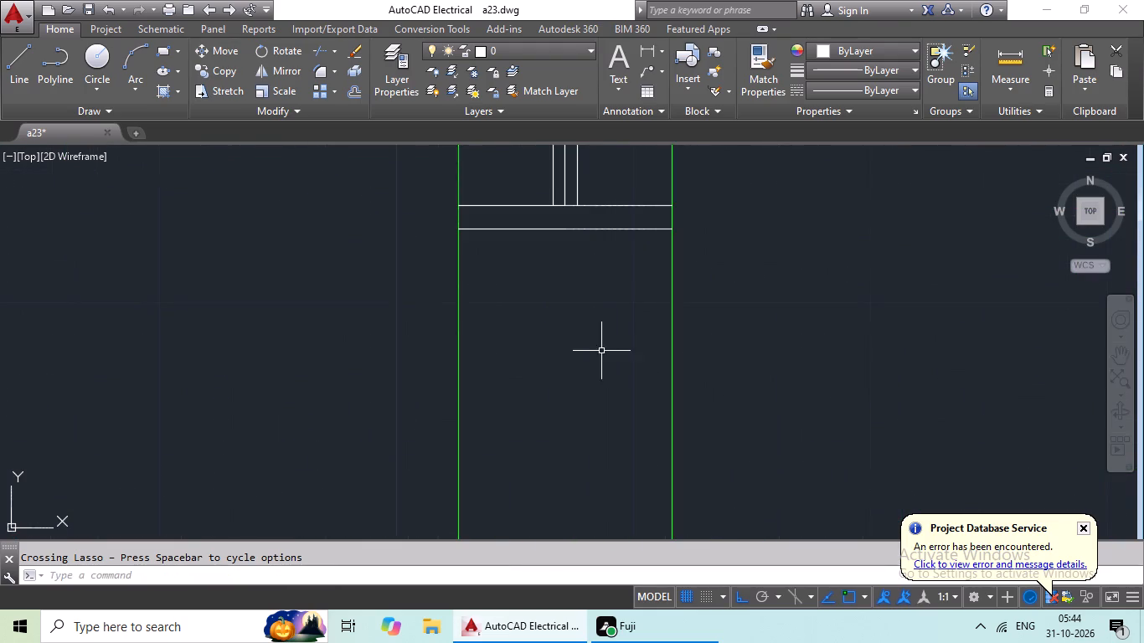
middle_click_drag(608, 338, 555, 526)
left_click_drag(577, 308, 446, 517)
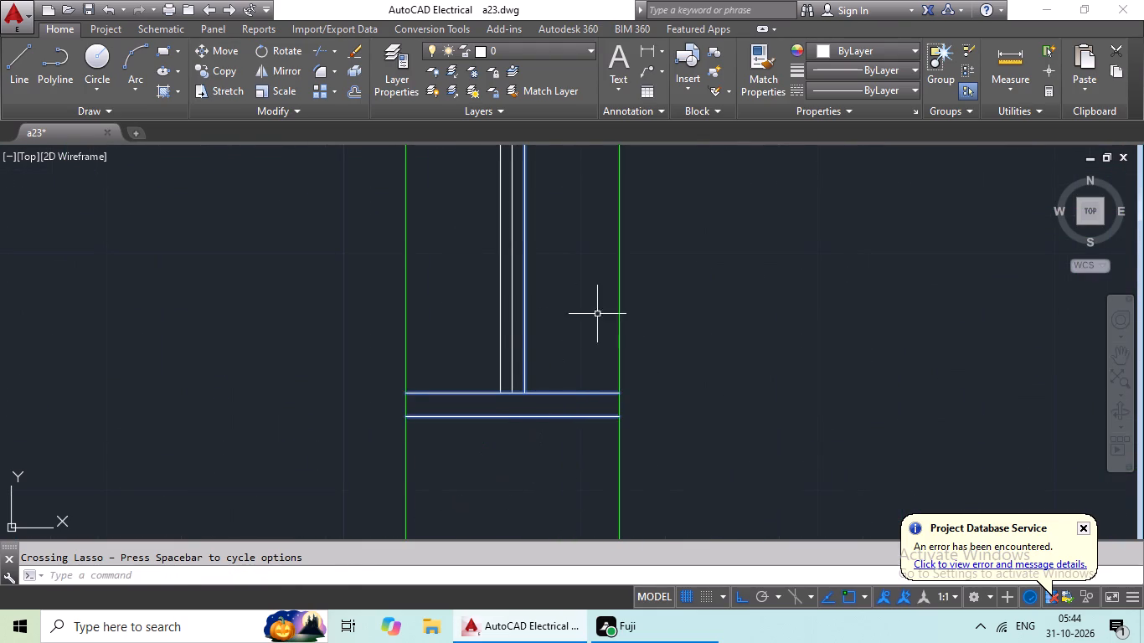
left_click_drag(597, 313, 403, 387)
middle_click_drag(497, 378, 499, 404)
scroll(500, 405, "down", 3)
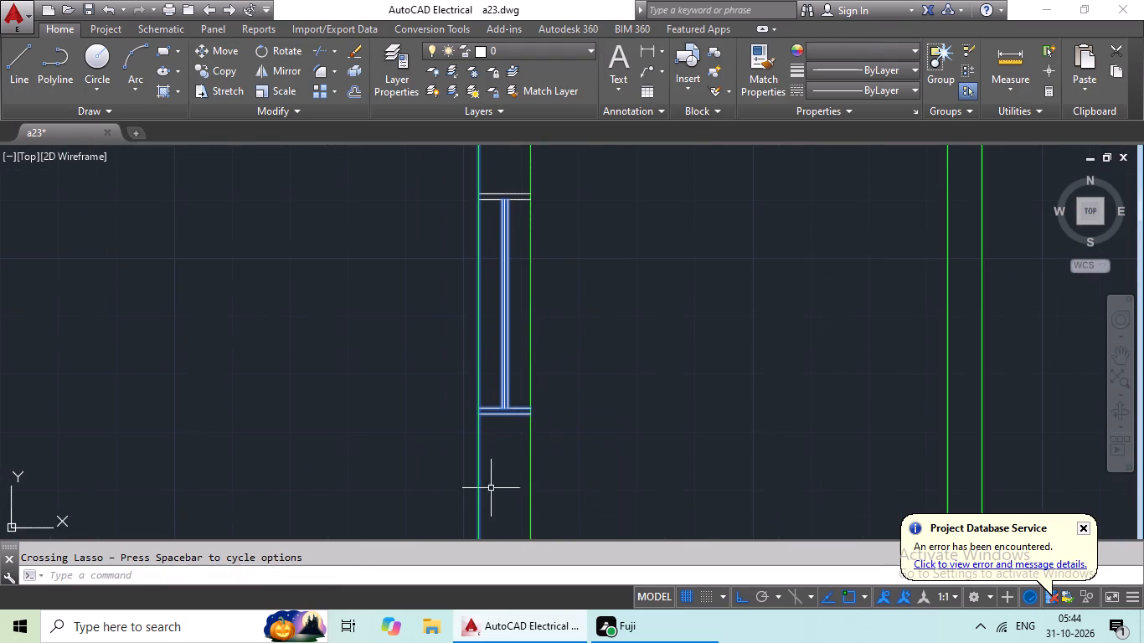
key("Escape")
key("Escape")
Start a new selection with all lines of the right unit's bedroom window in the green plan's top outer wall.
scroll(714, 355, "down", 6)
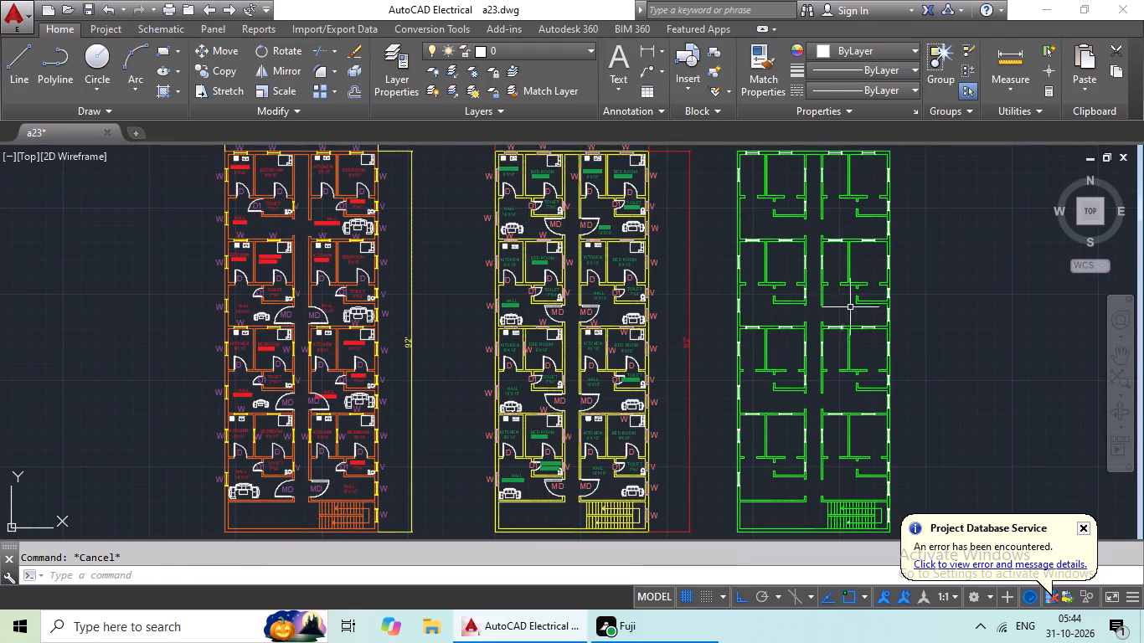
middle_click_drag(816, 303, 626, 458)
scroll(695, 286, "up", 4)
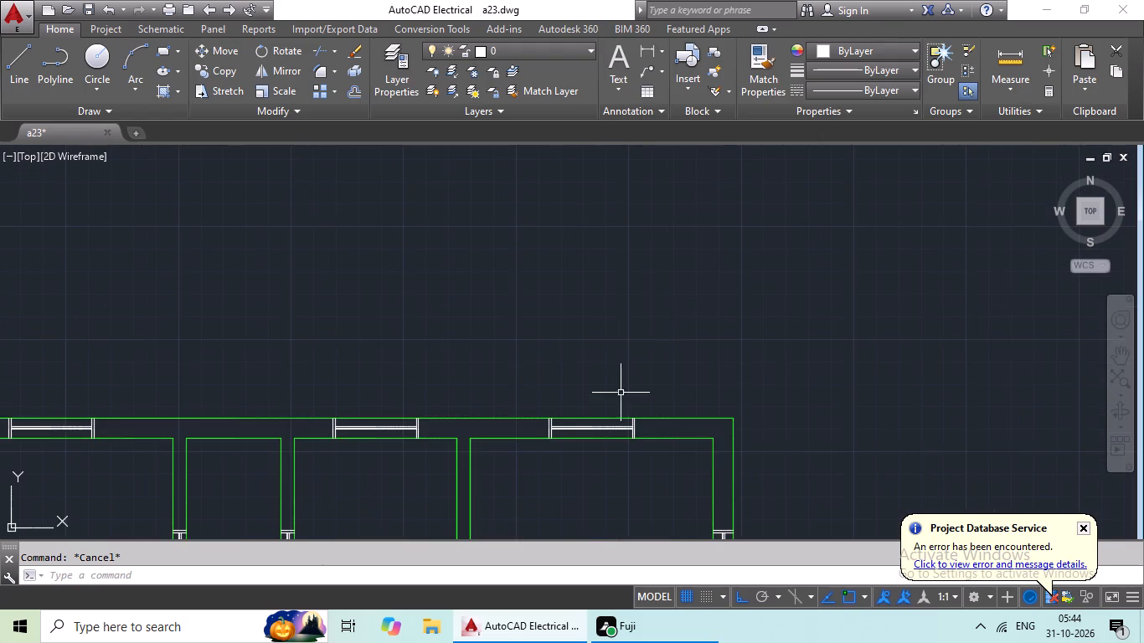
scroll(611, 440, "up", 4)
left_click_drag(854, 351, 197, 350)
Add all lines of the right unit's kitchen window in the top outer wall to the selection.
middle_click_drag(214, 363, 963, 314)
scroll(683, 354, "down", 2)
scroll(419, 358, "up", 2)
left_click_drag(622, 316, 0, 330)
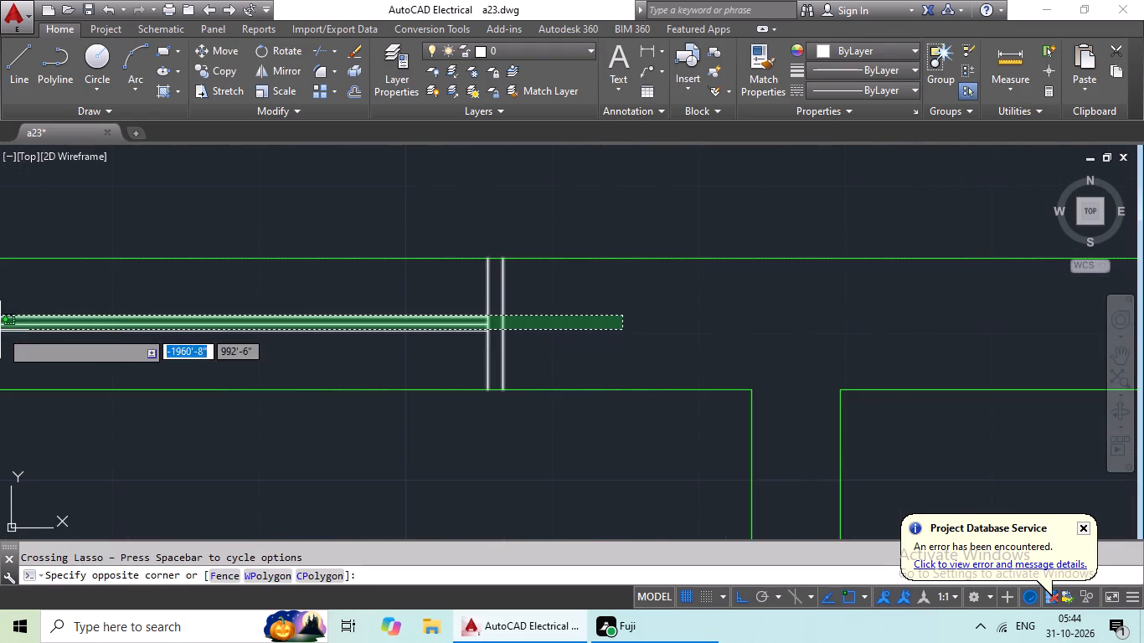
middle_click_drag(123, 337, 524, 347)
left_click(300, 349)
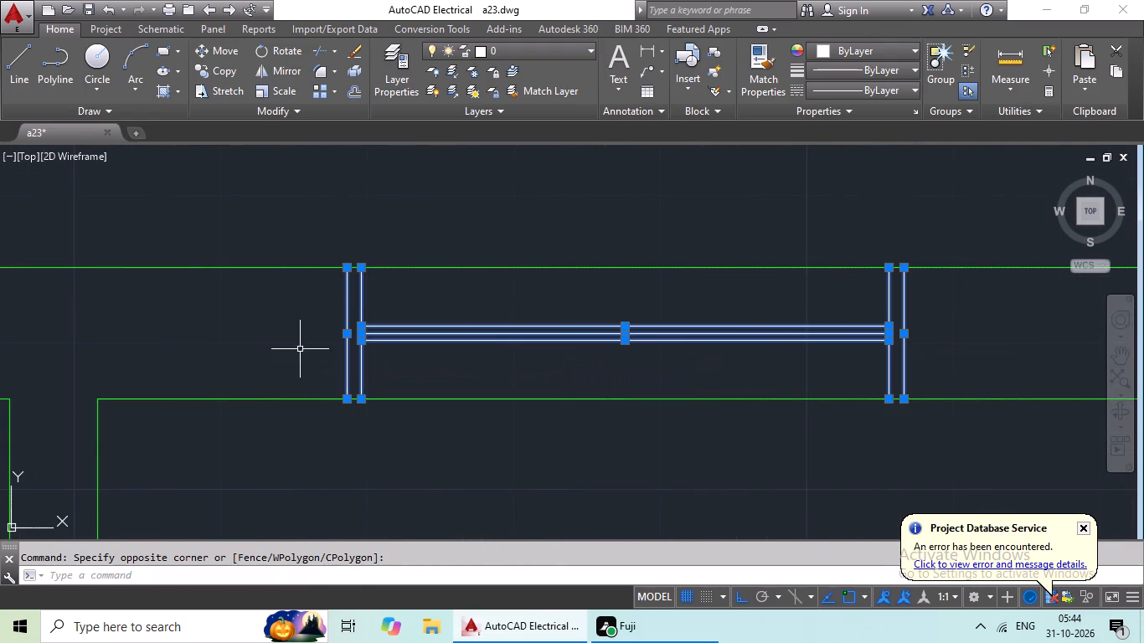
Add all lines of the left unit's bedroom window in the top outer wall to the selection.
middle_click_drag(662, 391, 853, 360)
scroll(202, 382, "down", 2)
middle_click_drag(181, 377, 810, 297)
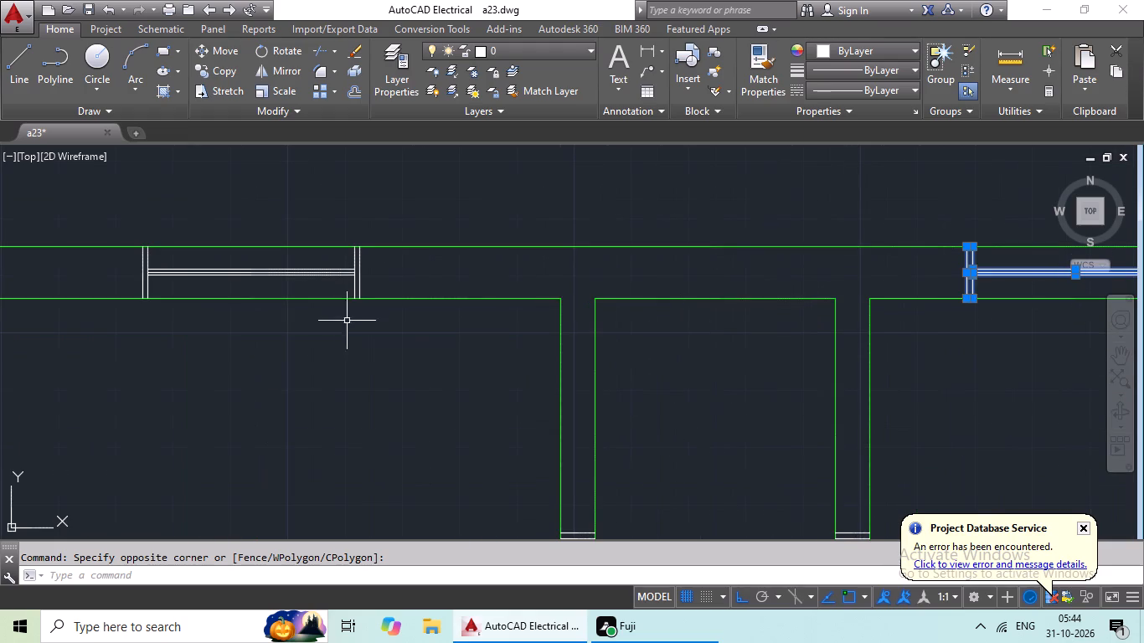
left_click_drag(399, 275, 85, 267)
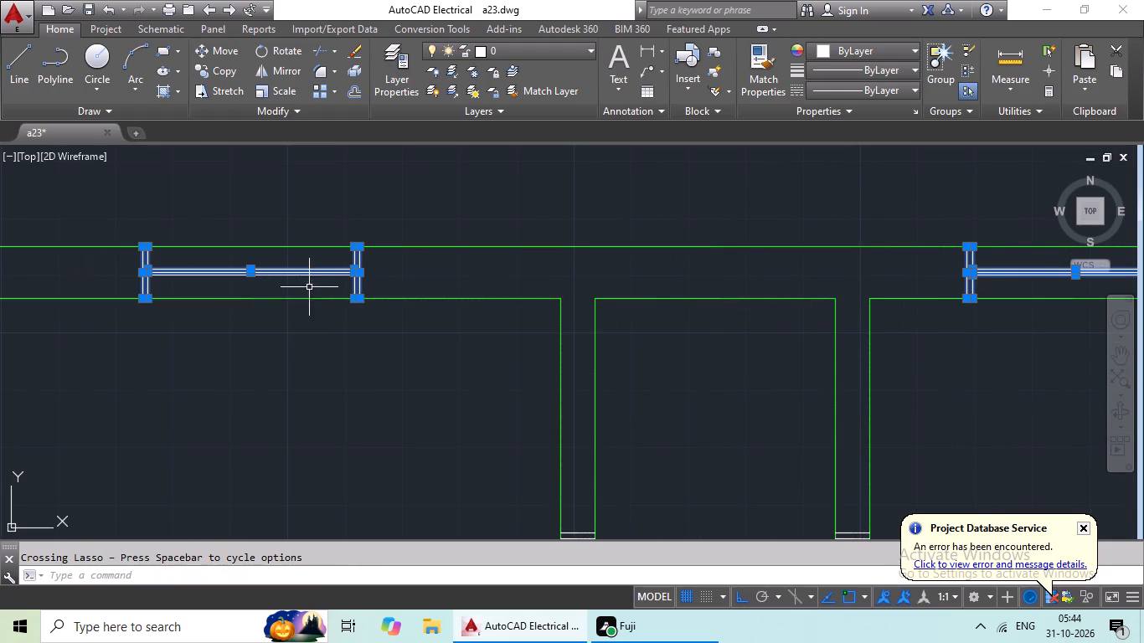
scroll(310, 283, "up", 4)
left_click_drag(363, 223, 343, 273)
left_click(342, 275)
Add all lines of the left unit's kitchen window in the top outer wall to the selection.
scroll(507, 274, "down", 4)
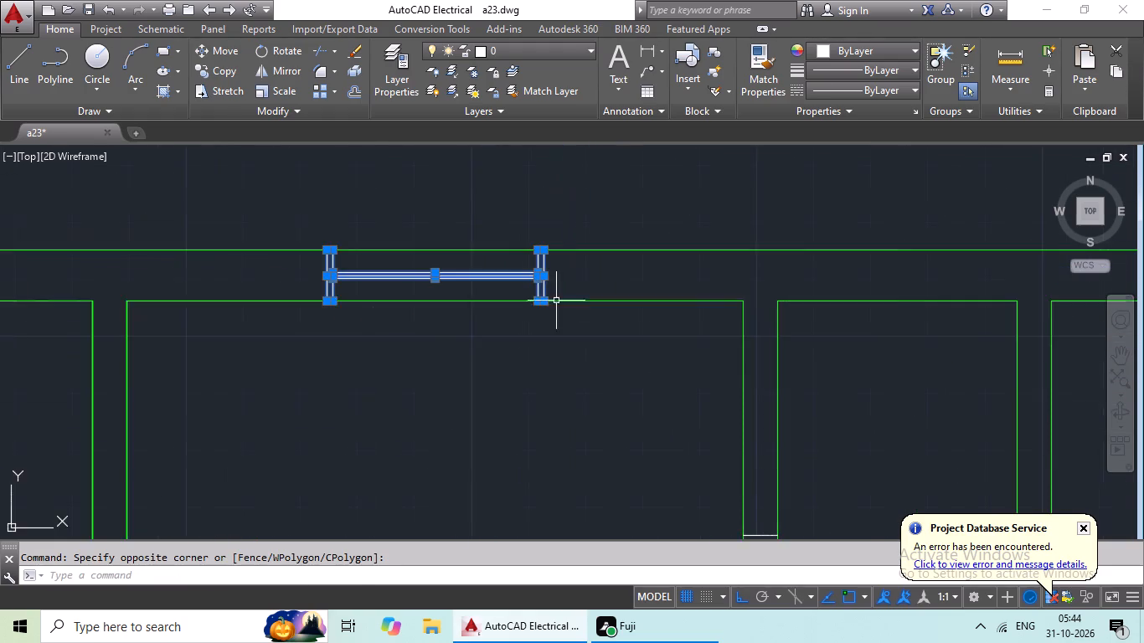
scroll(553, 319, "down", 3)
scroll(415, 311, "up", 5)
scroll(513, 301, "up", 2)
left_click_drag(534, 292, 0, 232)
middle_click_drag(81, 251, 981, 290)
scroll(360, 294, "down", 2)
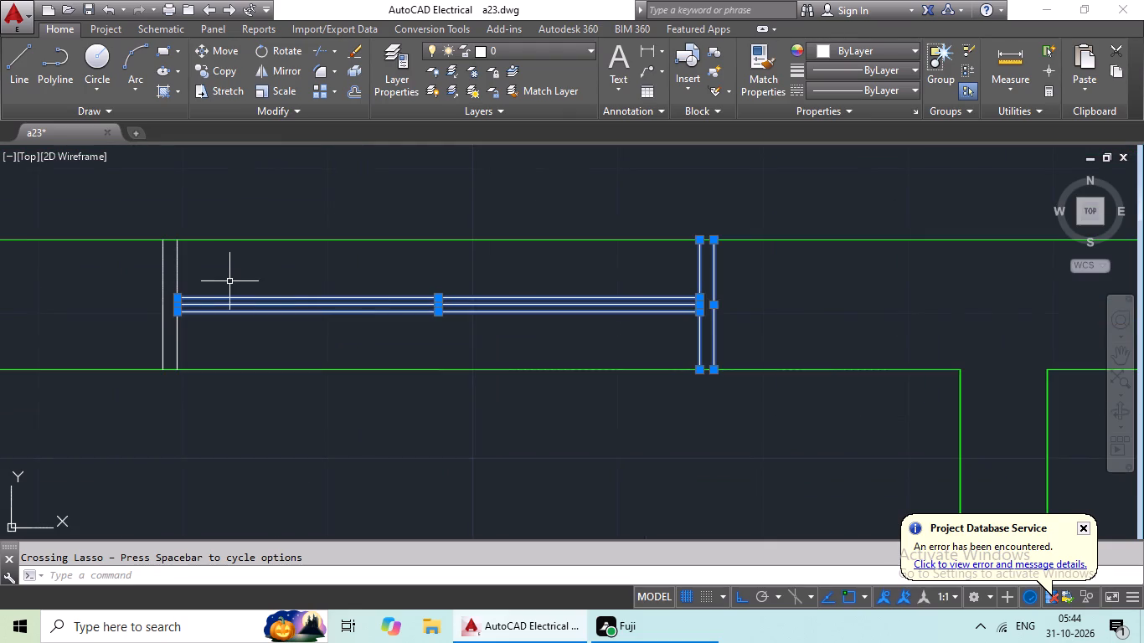
scroll(226, 280, "up", 2)
middle_click_drag(224, 280, 435, 287)
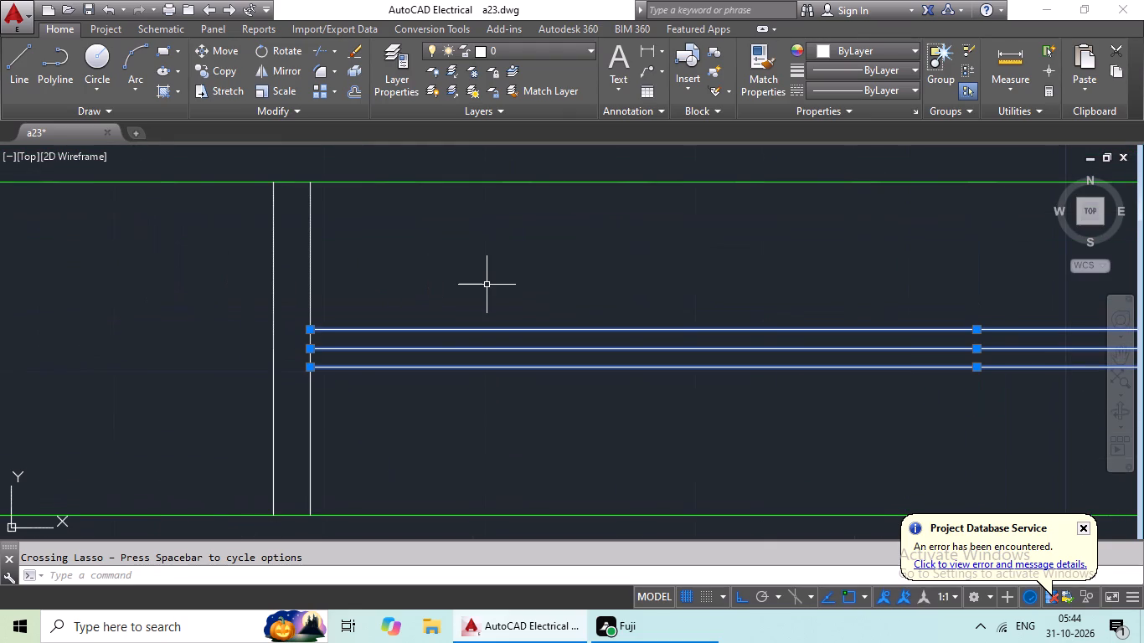
left_click_drag(400, 233, 178, 311)
Add the glazing and end lines of the topmost left unit's kitchen window in the left outer wall to the selection.
scroll(554, 260, "down", 3)
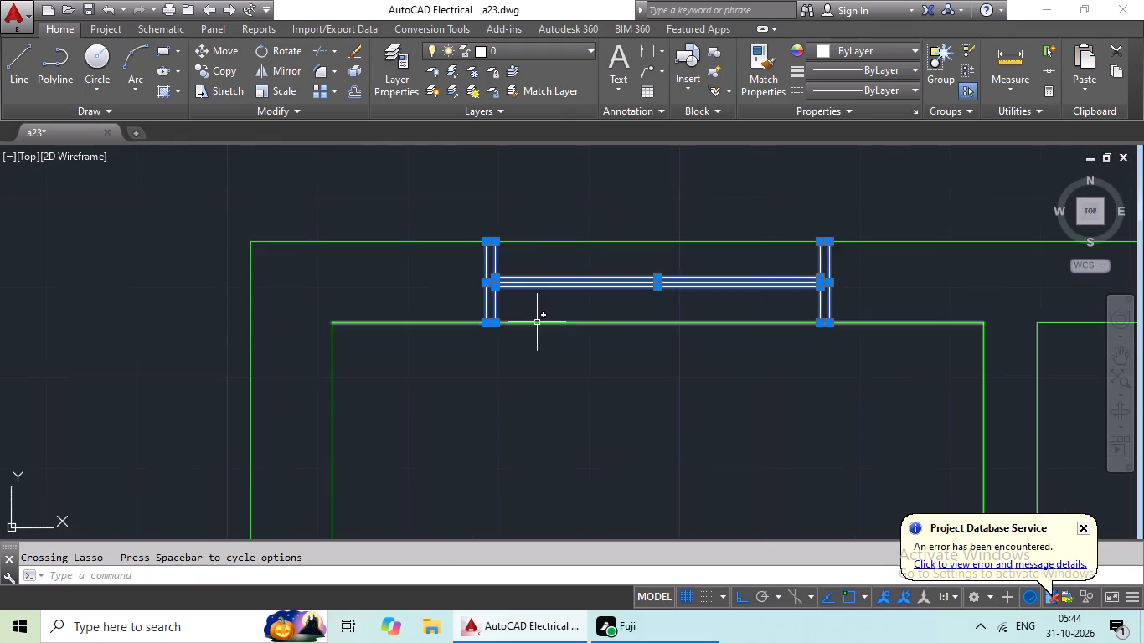
middle_click_drag(539, 322, 554, 182)
scroll(573, 211, "down", 3)
scroll(609, 320, "down", 1)
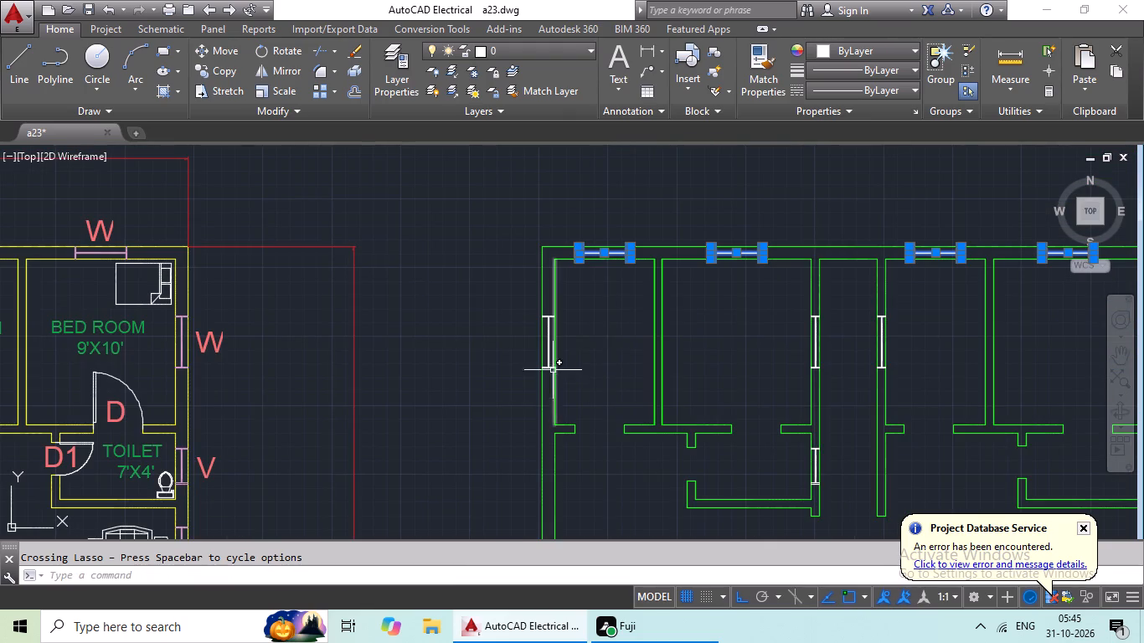
scroll(552, 366, "up", 5)
left_click_drag(538, 312, 465, 473)
scroll(531, 414, "down", 2)
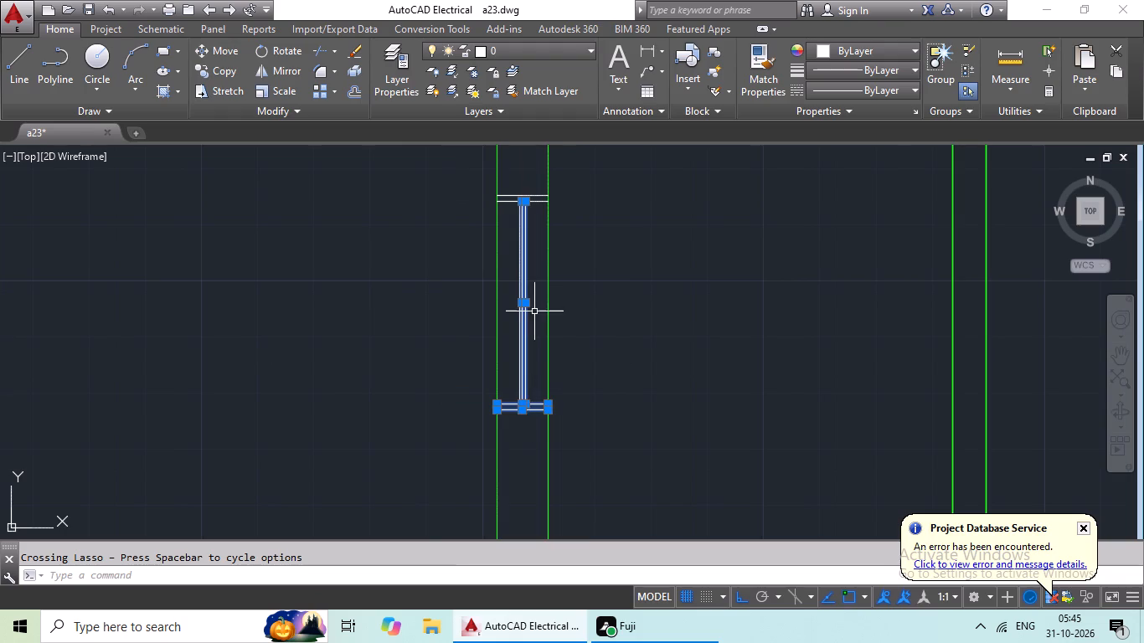
middle_click_drag(533, 309, 490, 466)
scroll(497, 347, "up", 3)
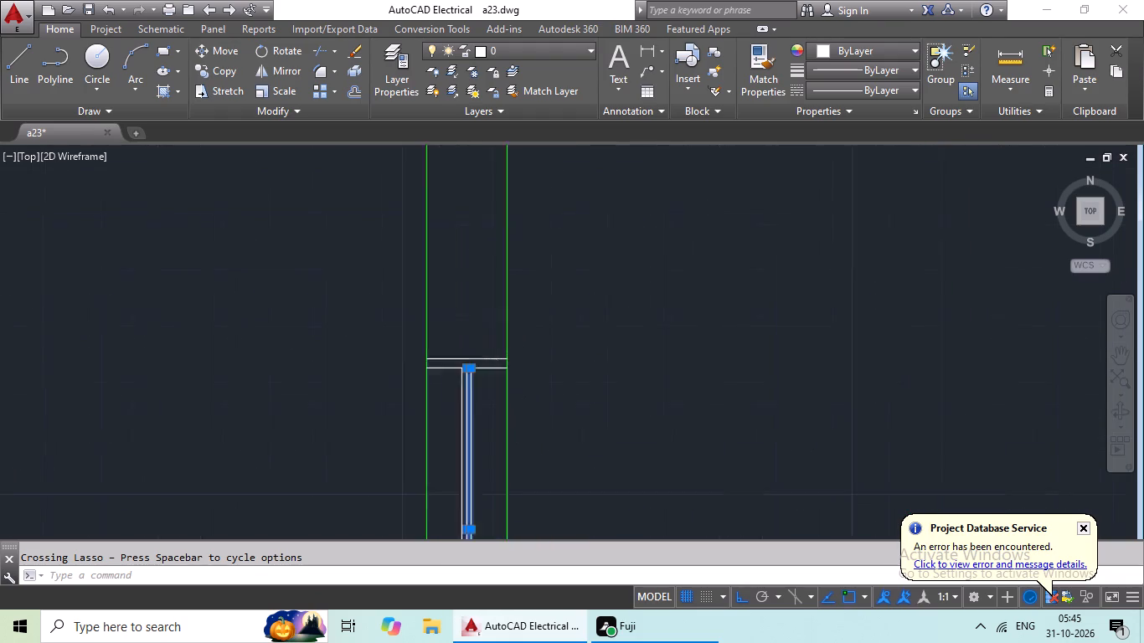
left_click_drag(470, 332, 365, 504)
Add the three glazing lines of the topmost left unit's corridor-side bedroom window to the selection.
scroll(430, 497, "down", 2)
middle_click_drag(429, 497, 433, 269)
scroll(508, 280, "down", 2)
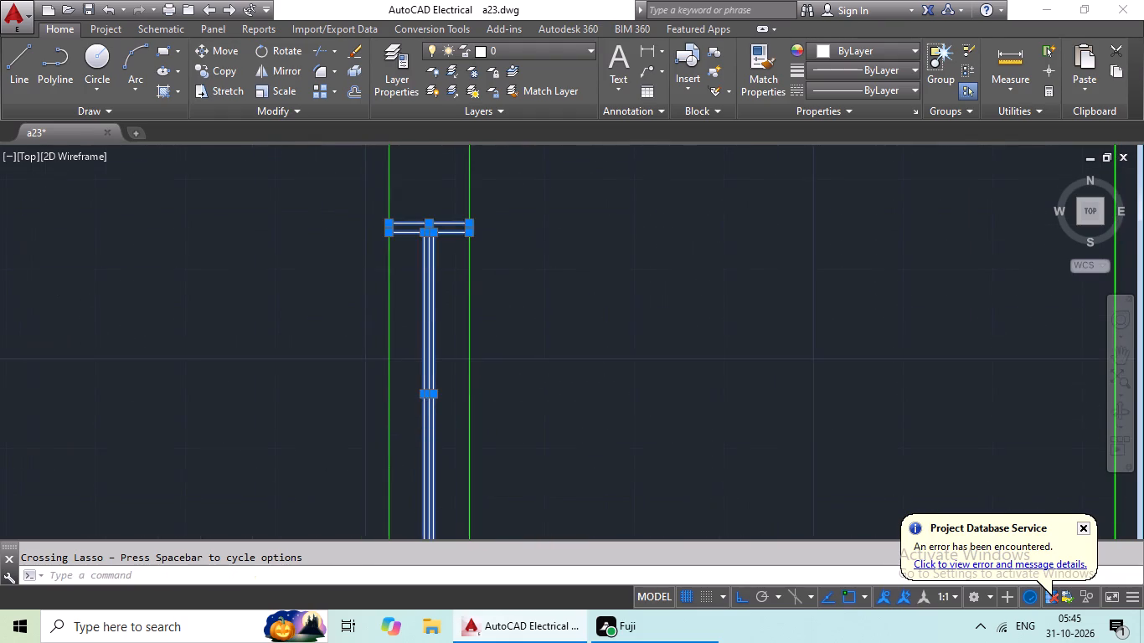
middle_click_drag(637, 359, 287, 406)
scroll(838, 395, "up", 3)
scroll(746, 394, "up", 2)
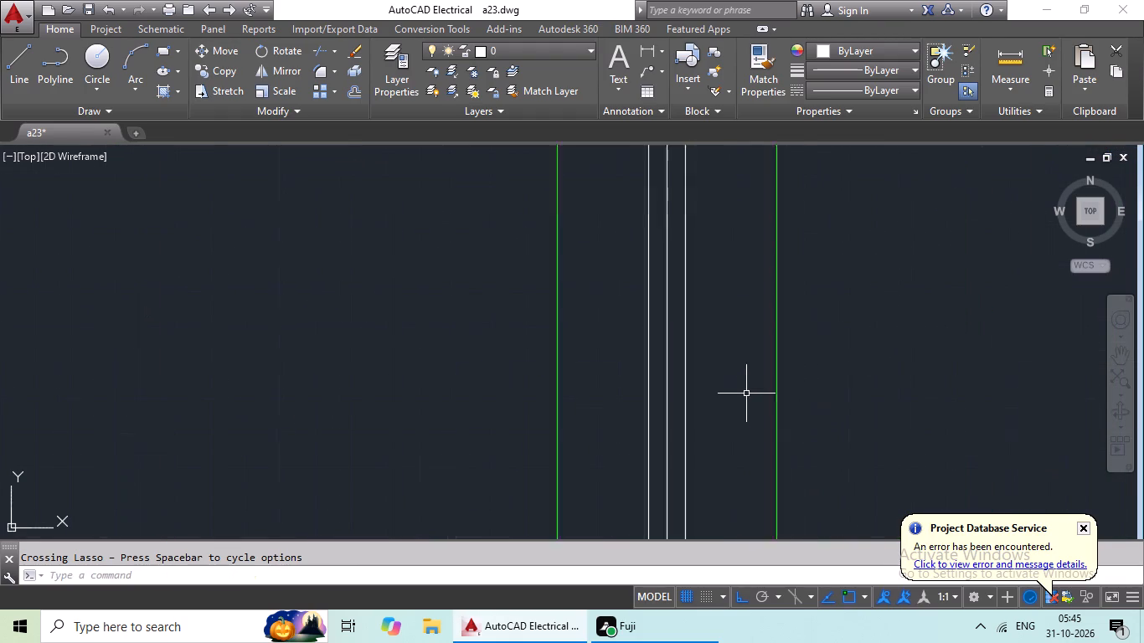
scroll(746, 394, "up", 1)
left_click_drag(707, 315, 528, 446)
Add the lower and upper end lines of the topmost left unit's corridor-side bedroom window to the selection.
scroll(679, 389, "down", 3)
middle_click_drag(675, 463, 638, 249)
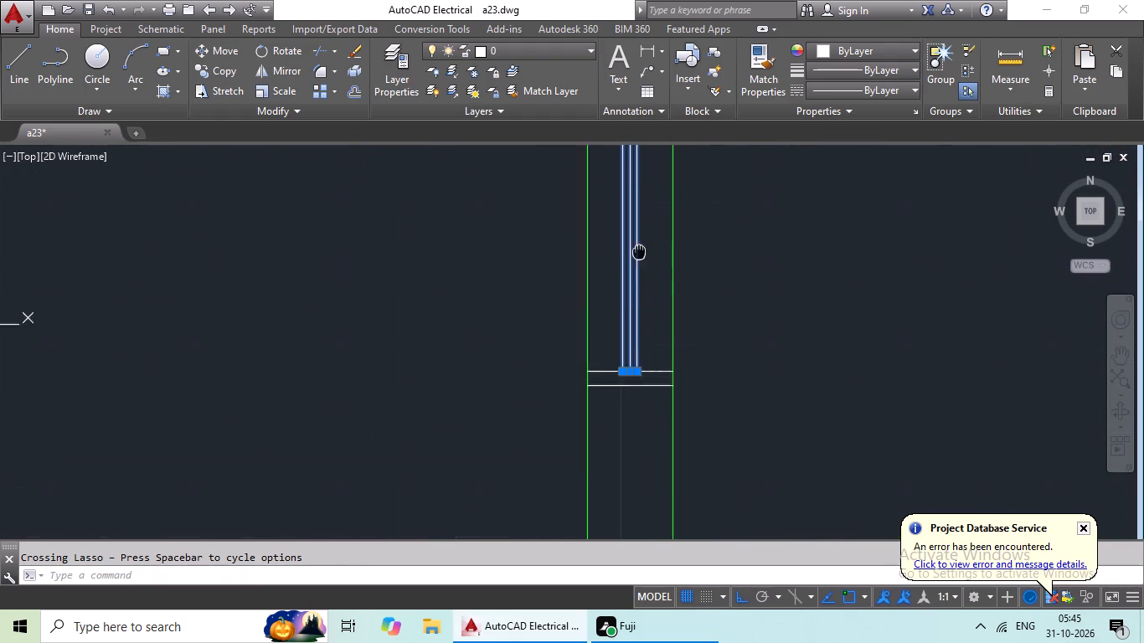
middle_click_drag(638, 249, 636, 245)
scroll(655, 349, "up", 4)
left_click_drag(642, 347, 520, 518)
left_click(523, 513)
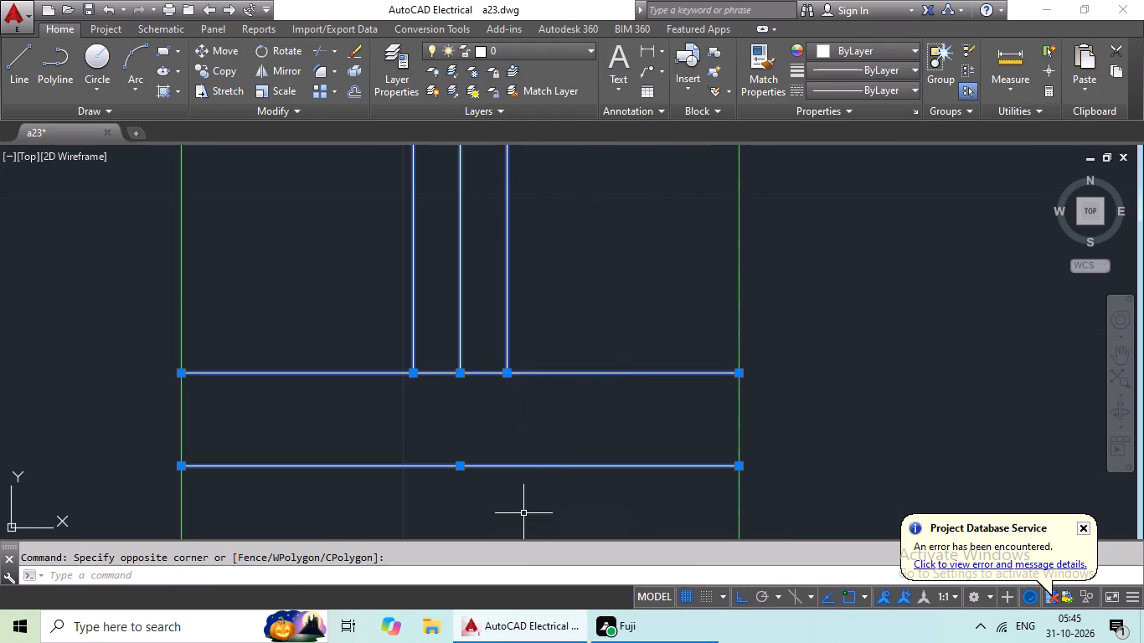
scroll(577, 296, "down", 2)
middle_click_drag(590, 291, 525, 465)
scroll(531, 359, "down", 2)
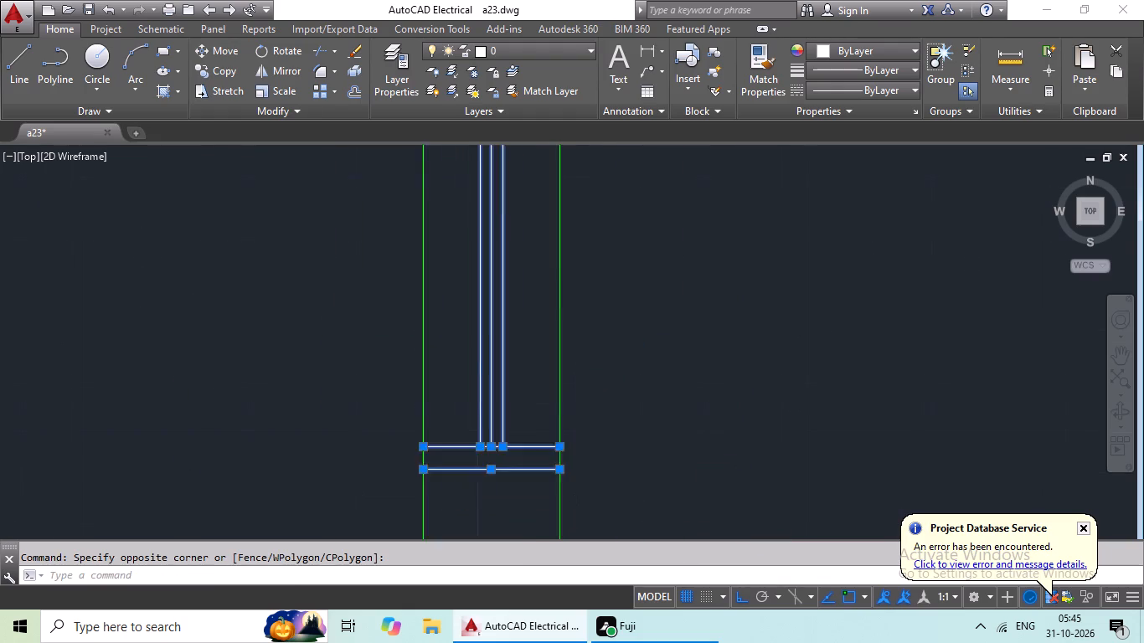
middle_click_drag(515, 292, 473, 522)
middle_click_drag(513, 306, 456, 575)
scroll(415, 405, "up", 4)
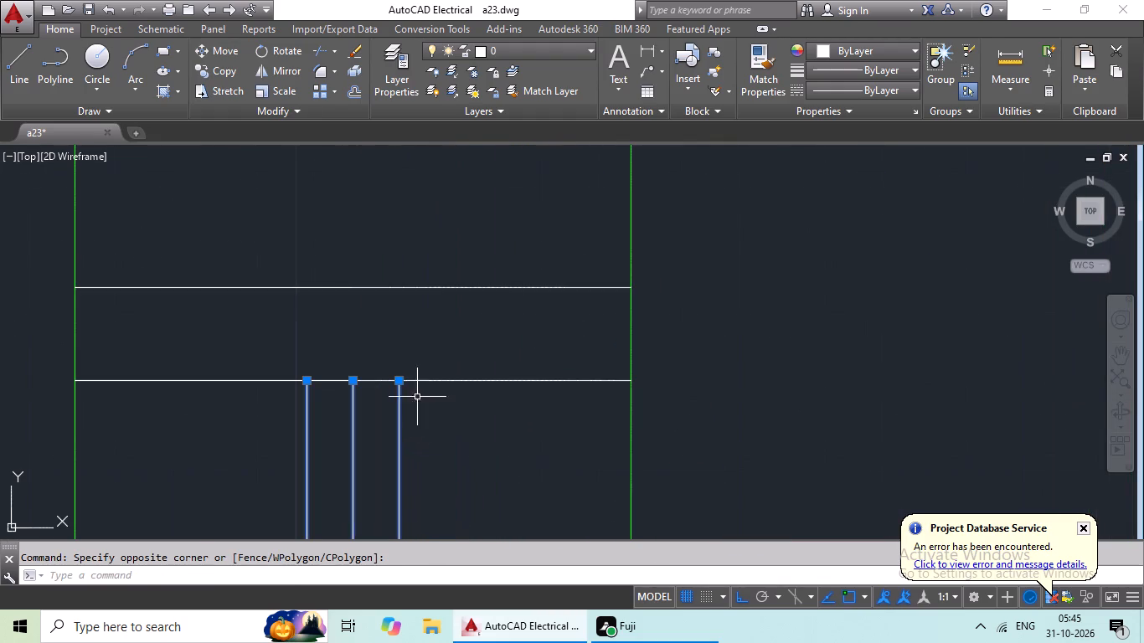
left_click_drag(479, 261, 441, 489)
Add the glazing and end lines of the topmost right unit's corridor-side kitchen window to the selection.
scroll(606, 405, "down", 4)
middle_click_drag(815, 434, 346, 455)
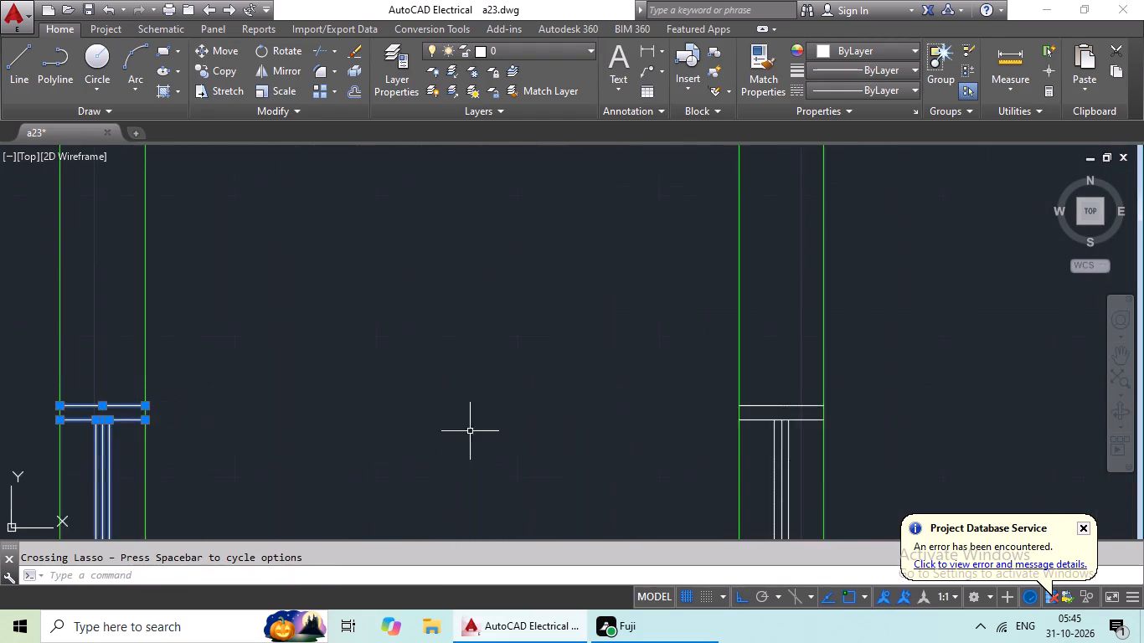
scroll(470, 431, "down", 2)
middle_click_drag(624, 468, 614, 246)
scroll(595, 391, "up", 4)
left_click_drag(580, 366, 477, 520)
scroll(561, 399, "down", 3)
middle_click_drag(558, 368, 495, 619)
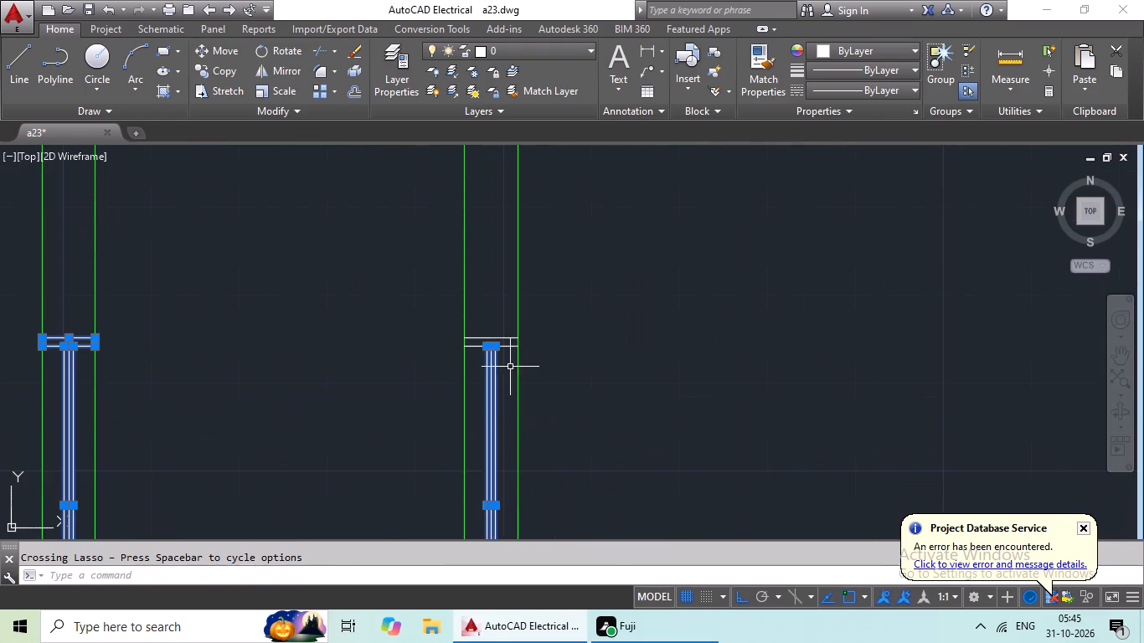
scroll(507, 332, "up", 3)
left_click_drag(510, 331, 438, 516)
Add the glazing and end lines of the topmost right unit's bedroom window in the right outer wall to the selection.
scroll(616, 403, "down", 2)
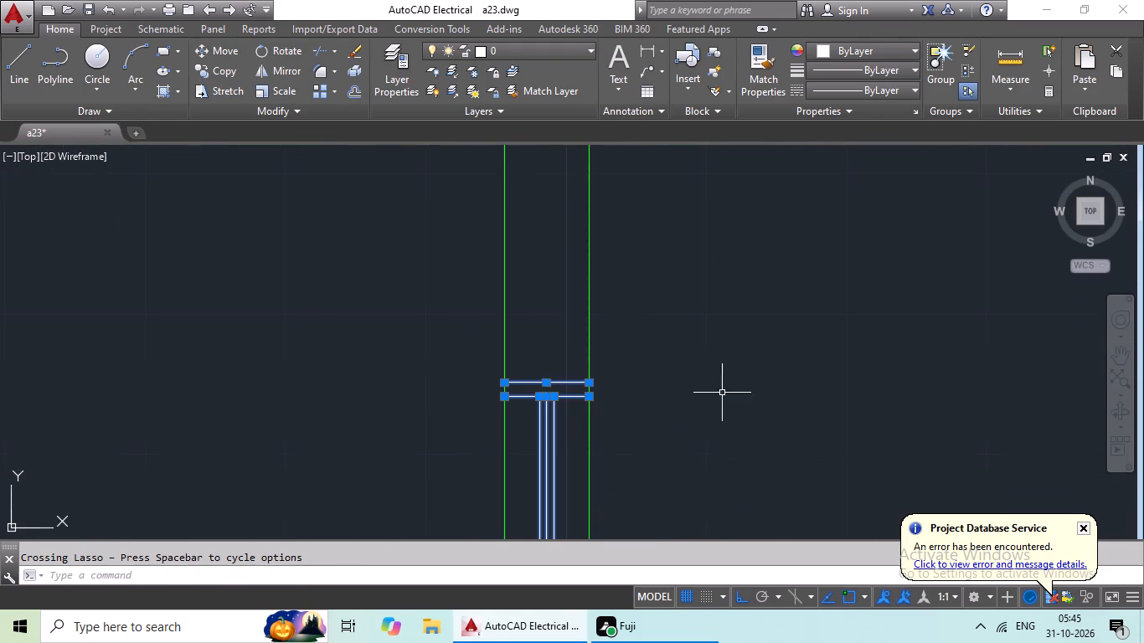
scroll(724, 392, "down", 2)
middle_click_drag(780, 414, 523, 366)
scroll(692, 361, "down", 3)
scroll(772, 384, "down", 1)
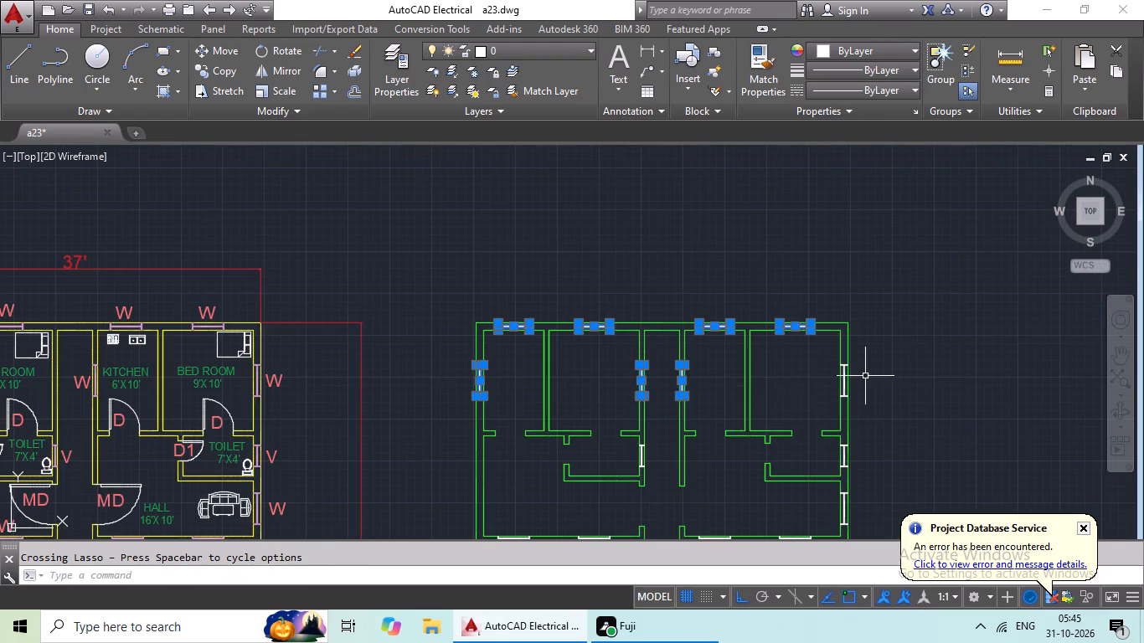
scroll(868, 376, "up", 4)
scroll(730, 502, "up", 1)
middle_click_drag(710, 462, 667, 351)
scroll(624, 440, "up", 1)
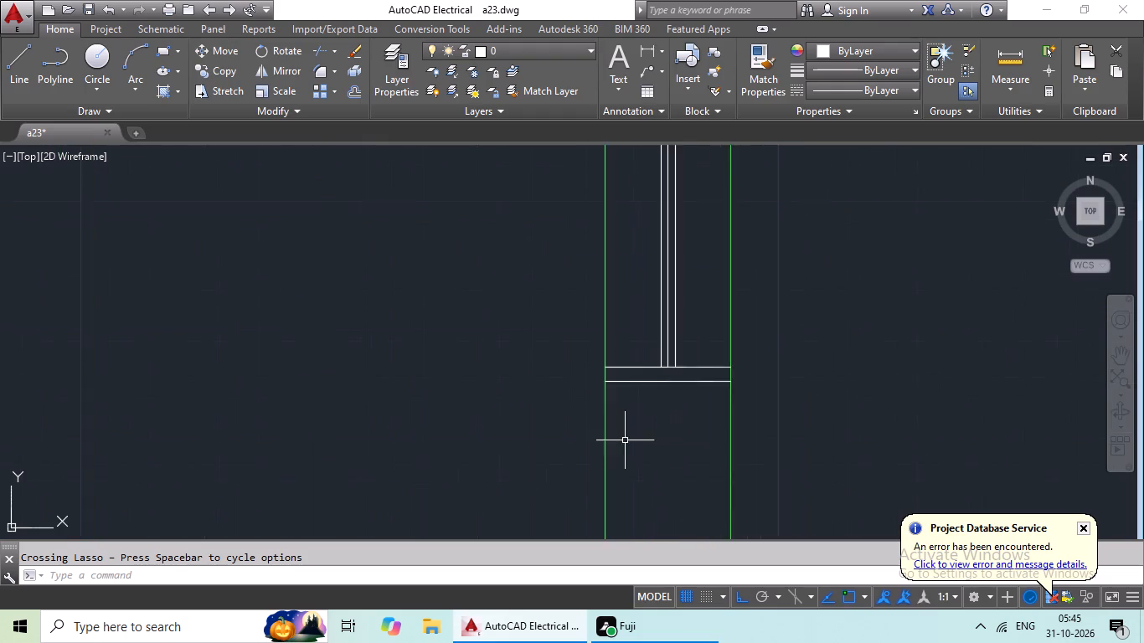
scroll(625, 440, "up", 1)
left_click_drag(765, 248, 665, 428)
middle_click_drag(678, 402, 612, 642)
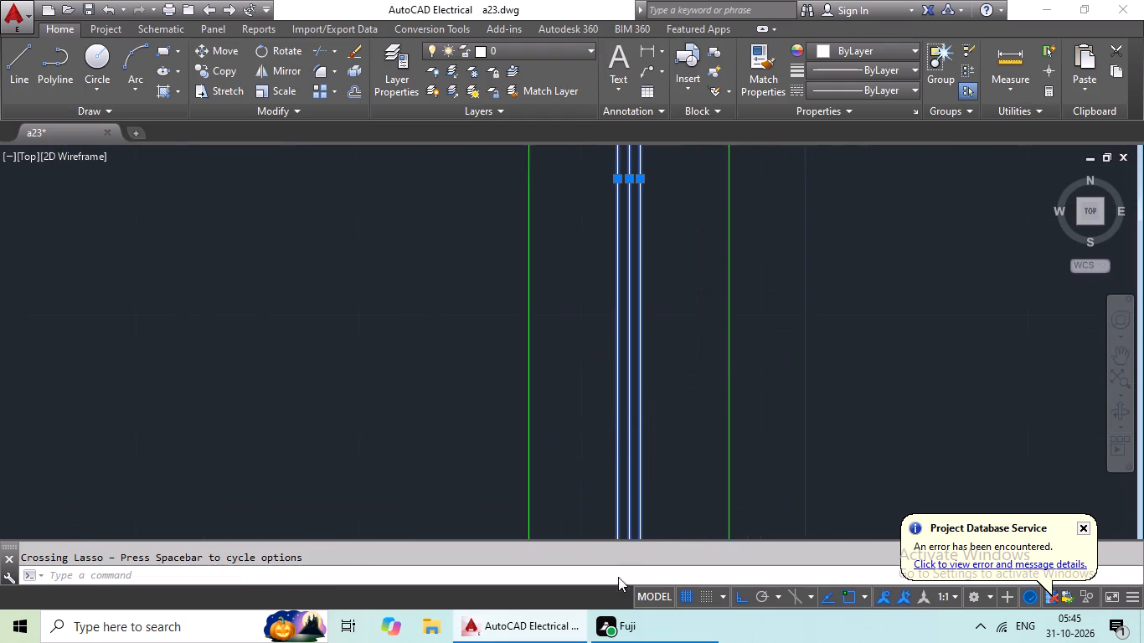
scroll(628, 316, "down", 3)
middle_click_drag(634, 301, 596, 459)
scroll(623, 337, "up", 3)
left_click_drag(542, 296, 533, 364)
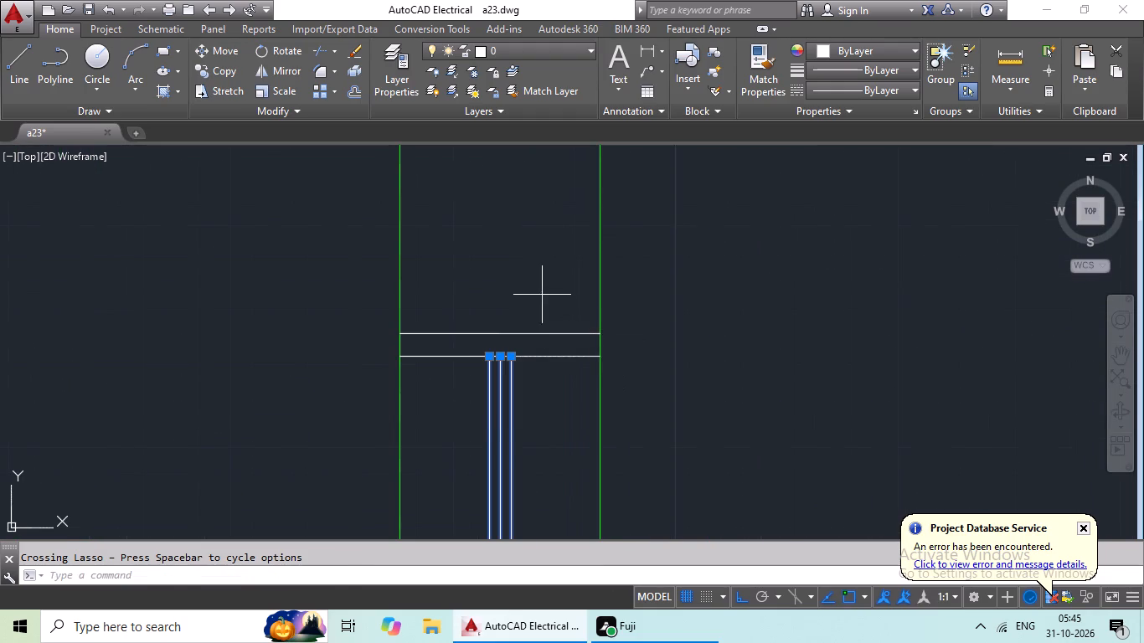
left_click_drag(533, 364, 521, 429)
left_click_drag(521, 430, 534, 407)
Add the glazing and end lines of the topmost right unit's toilet window in the right outer wall to the selection.
scroll(587, 323, "down", 4)
middle_click_drag(446, 437, 559, 225)
scroll(500, 295, "down", 2)
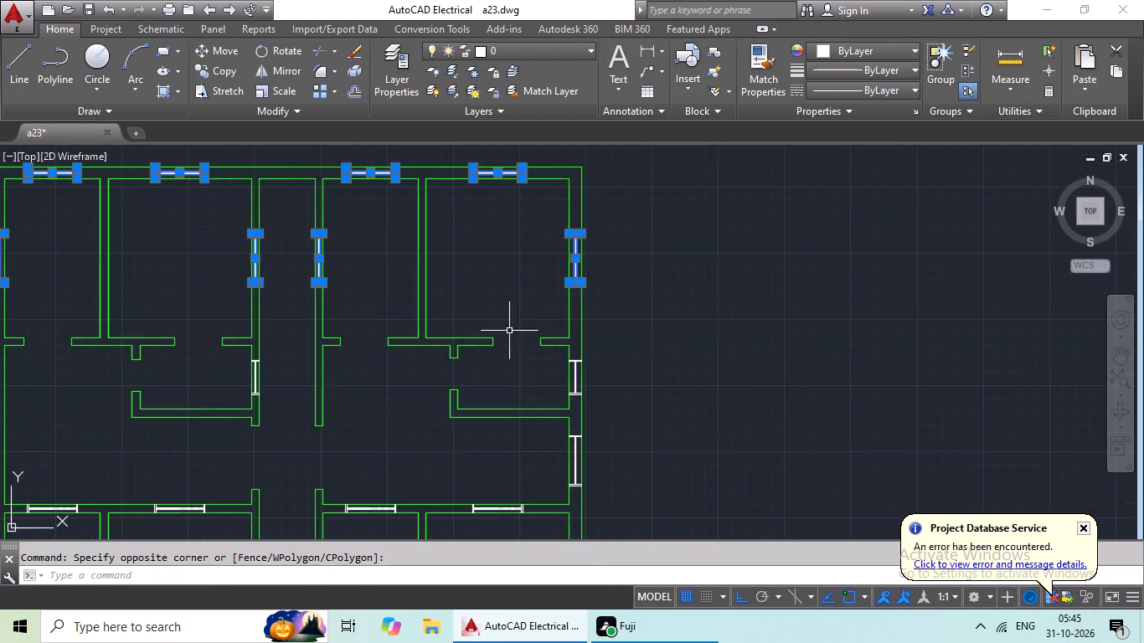
scroll(626, 404, "up", 3)
scroll(398, 347, "up", 4)
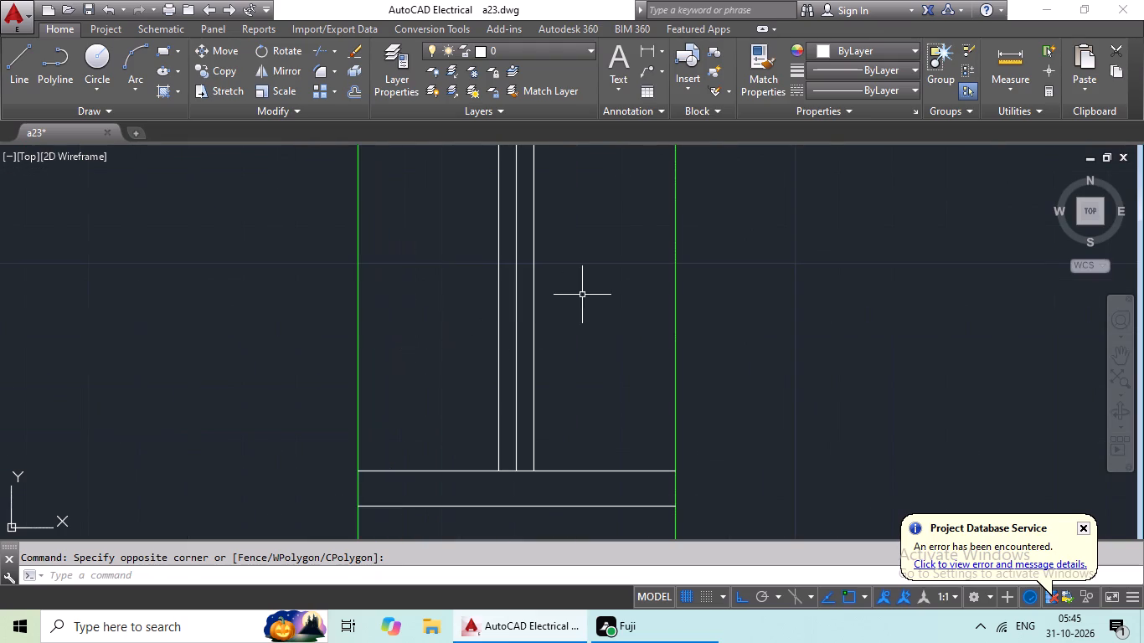
left_click_drag(581, 295, 483, 525)
middle_click_drag(600, 348, 546, 557)
scroll(568, 323, "down", 1)
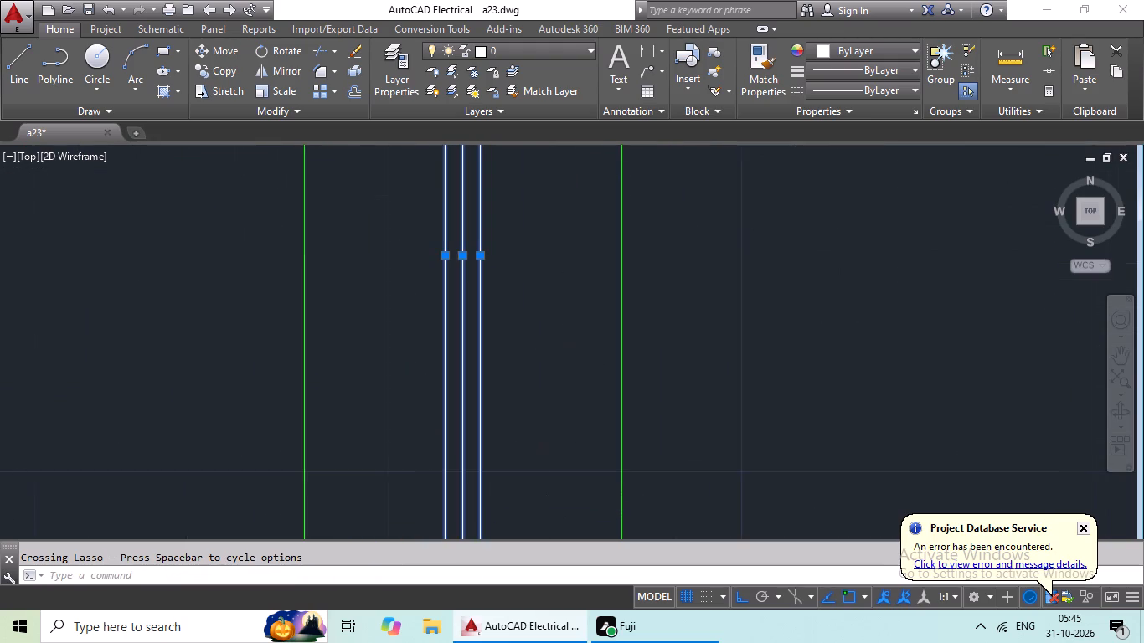
middle_click_drag(568, 311, 521, 536)
left_click_drag(521, 198, 470, 342)
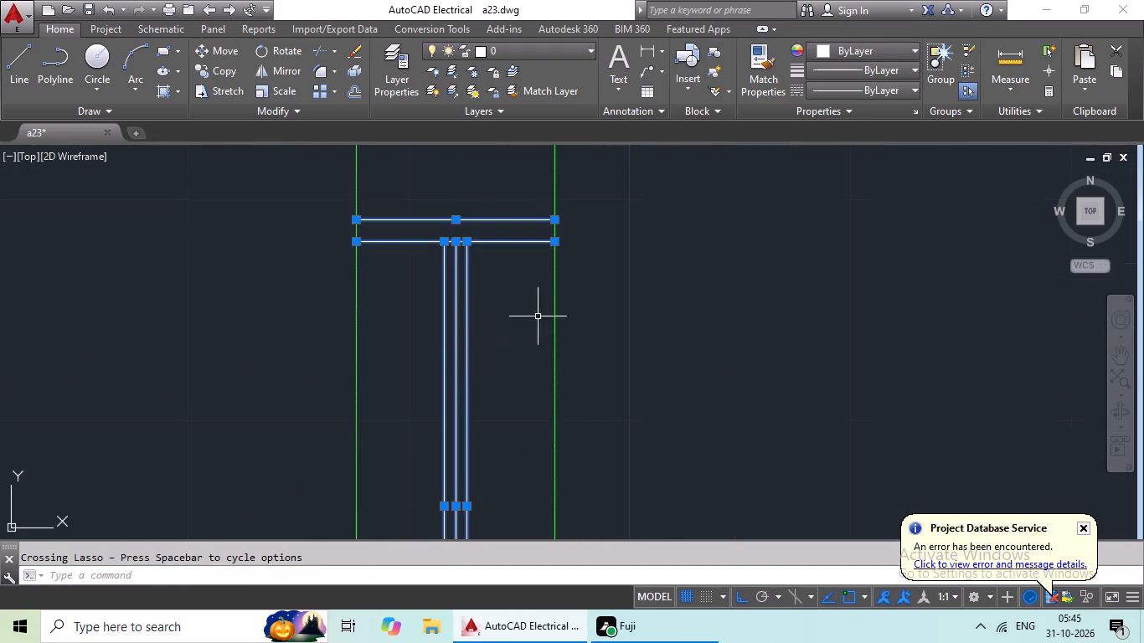
Add the glazing and end lines of the topmost left unit's corridor-side toilet window to the selection.
scroll(539, 316, "down", 4)
scroll(322, 435, "down", 1)
middle_click_drag(417, 394, 532, 321)
middle_click_drag(377, 440, 730, 407)
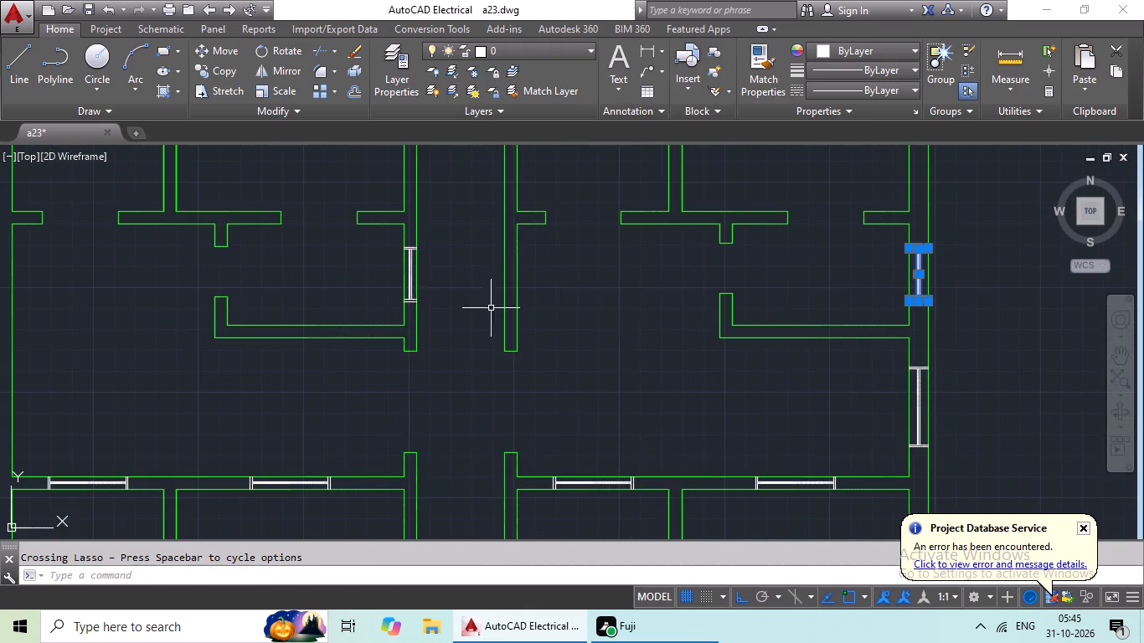
scroll(420, 285, "up", 5)
scroll(307, 327, "up", 2)
left_click_drag(334, 313, 268, 360)
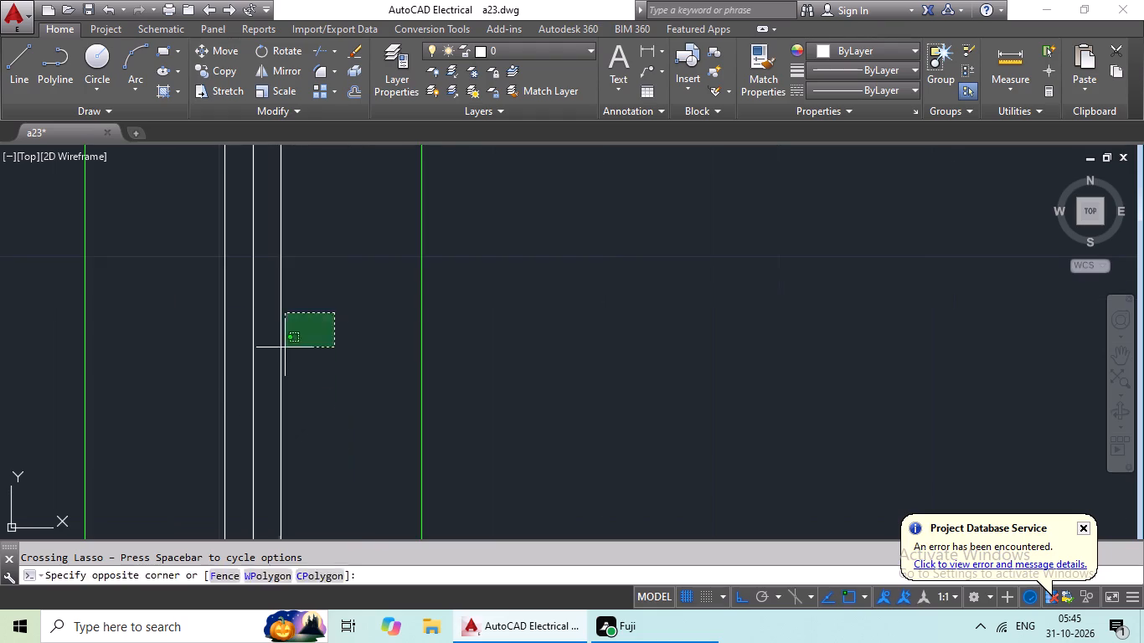
left_click_drag(268, 360, 189, 430)
middle_click_drag(302, 445, 338, 273)
left_click_drag(377, 318, 319, 559)
left_click(337, 506)
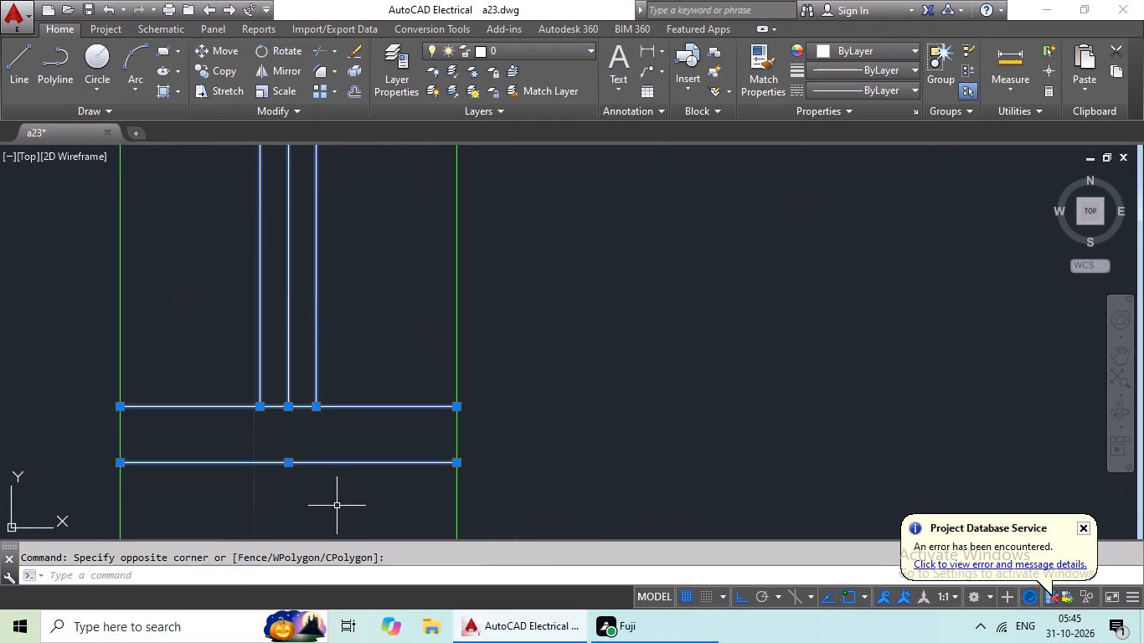
scroll(390, 370, "down", 3)
middle_click_drag(404, 307, 374, 521)
scroll(365, 242, "up", 2)
left_click_drag(346, 249, 296, 403)
Add the glazing and end lines of the topmost right unit's hall window in the right outer wall to the selection.
scroll(486, 315, "down", 6)
middle_click_drag(591, 380, 613, 313)
scroll(690, 365, "down", 1)
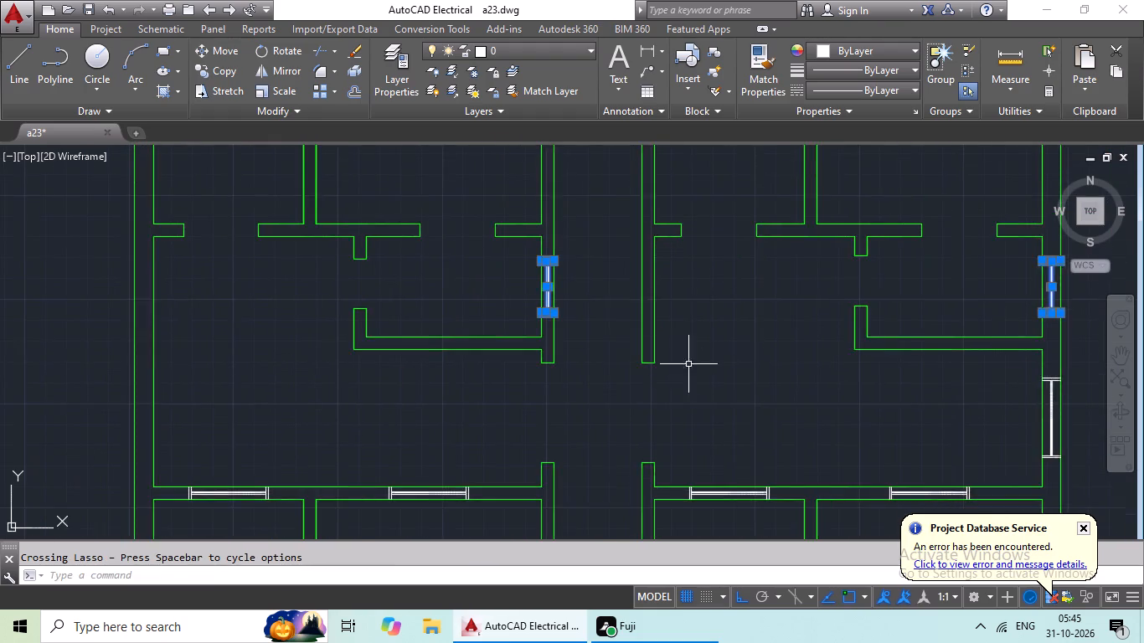
middle_click_drag(481, 340, 475, 244)
middle_click_drag(591, 370, 328, 349)
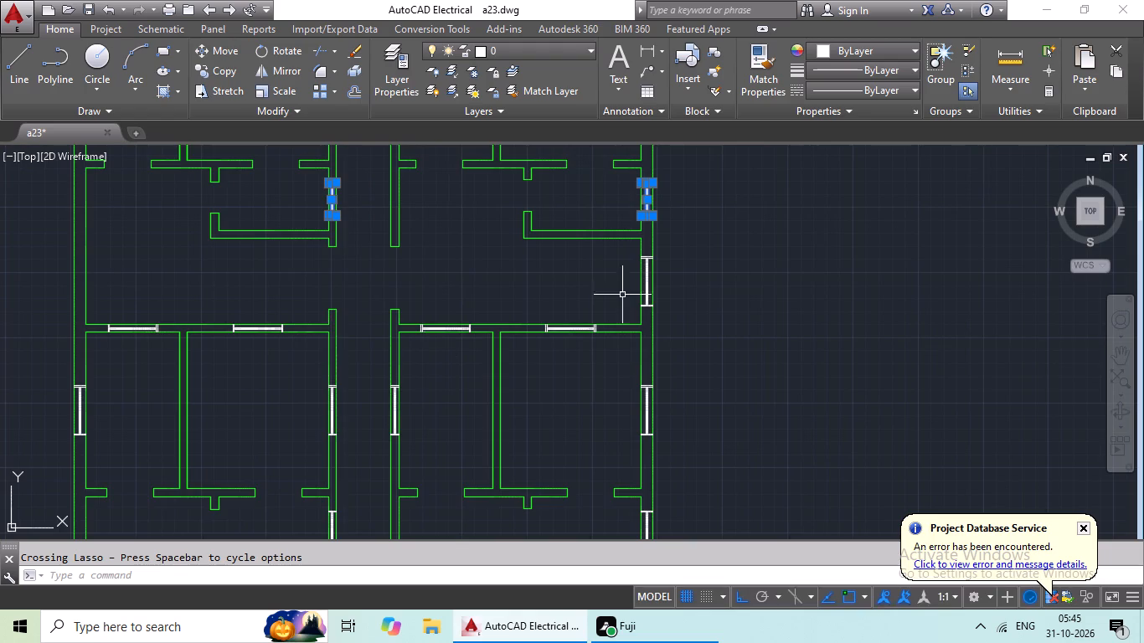
scroll(645, 284, "up", 6)
left_click_drag(683, 272, 585, 387)
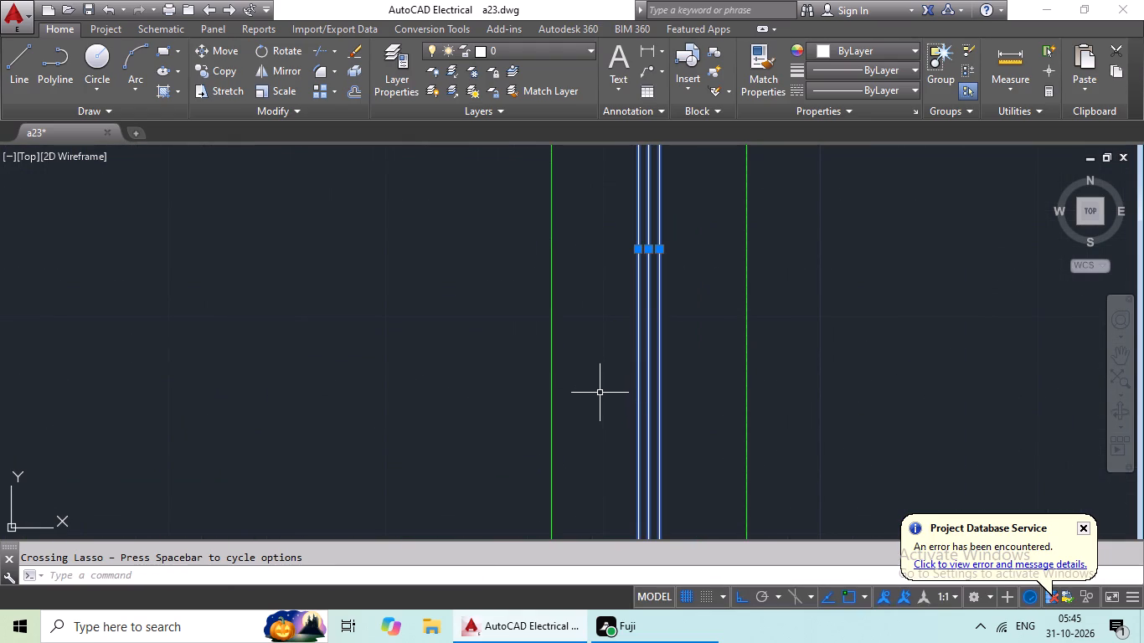
scroll(645, 378, "down", 4)
scroll(657, 414, "up", 5)
left_click_drag(643, 414, 596, 511)
left_click_drag(597, 511, 606, 489)
scroll(662, 341, "down", 3)
middle_click_drag(655, 323, 615, 502)
scroll(600, 224, "up", 3)
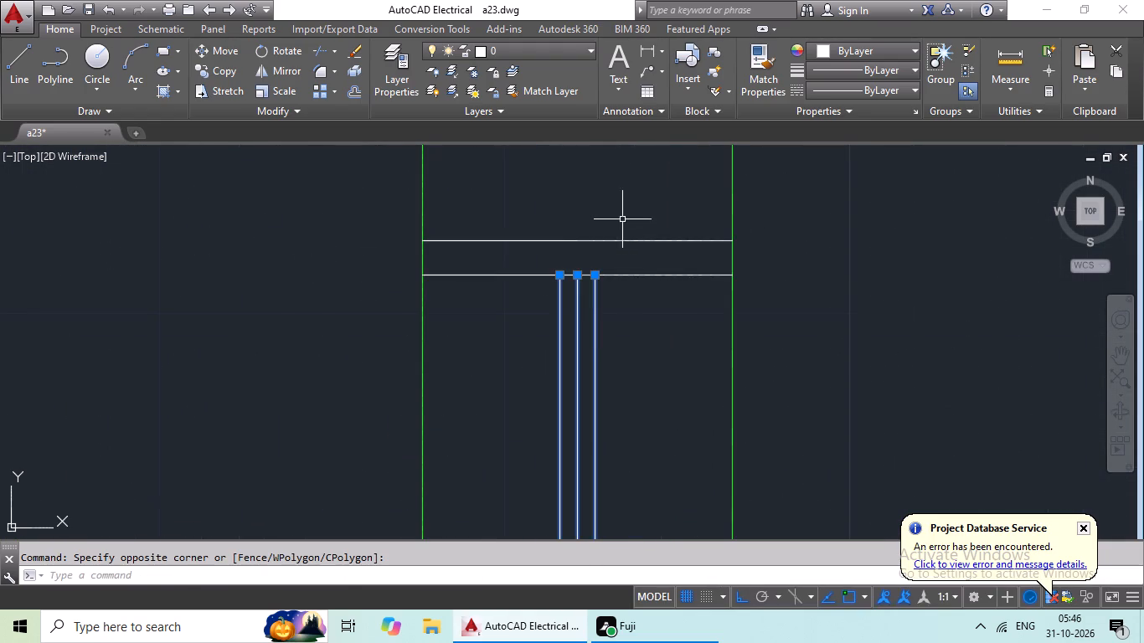
left_click_drag(622, 219, 580, 342)
Add the glazing and end lines of the second-row right unit's bedroom window in its upper wall to the selection.
scroll(646, 298, "down", 3)
scroll(568, 419, "down", 2)
middle_click_drag(552, 426, 631, 225)
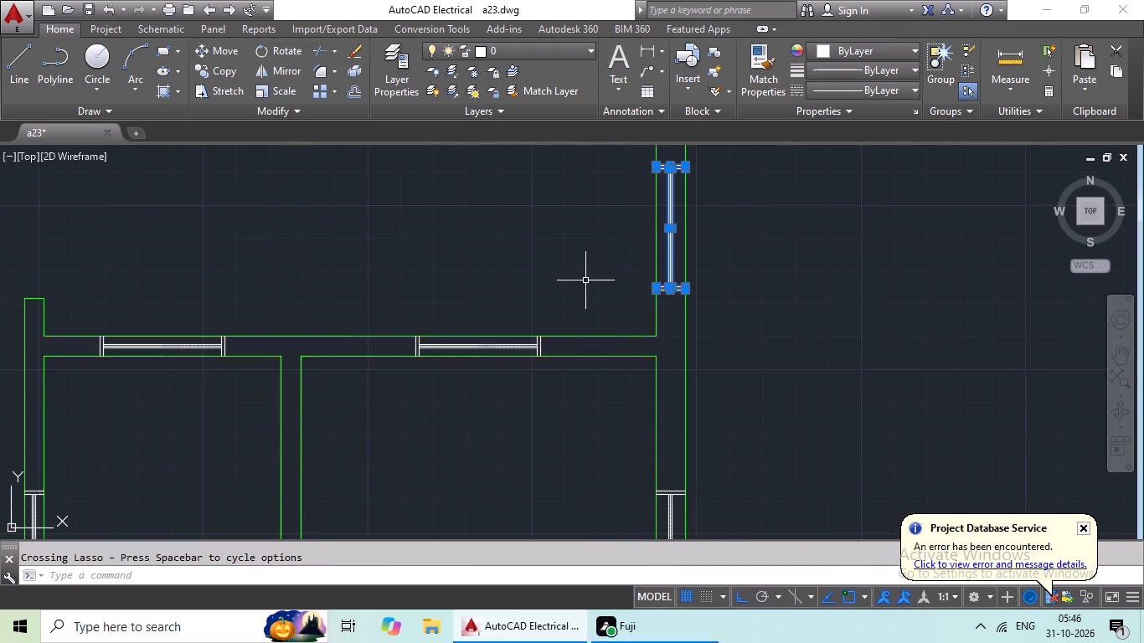
scroll(532, 350, "up", 4)
left_click_drag(628, 317, 303, 337)
middle_click_drag(338, 330, 927, 327)
left_click_drag(437, 306, 260, 345)
Add the glazing and end lines of the second-row right unit's kitchen window in its upper wall to the selection.
scroll(485, 337, "down", 4)
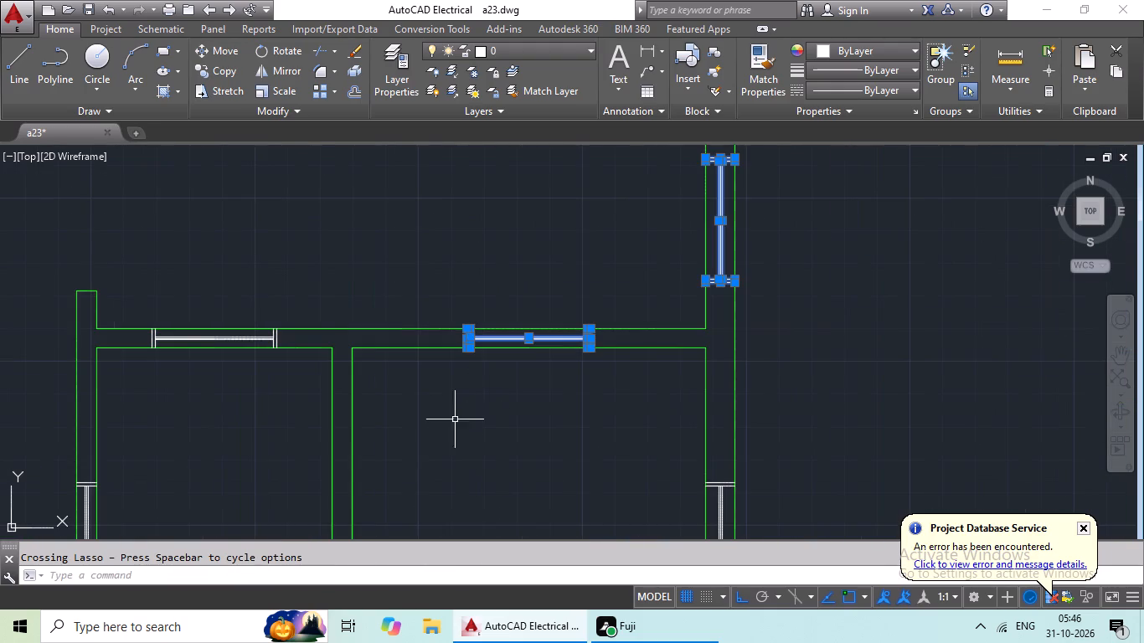
middle_click_drag(286, 368, 508, 366)
scroll(480, 333, "up", 4)
left_click_drag(688, 325, 304, 360)
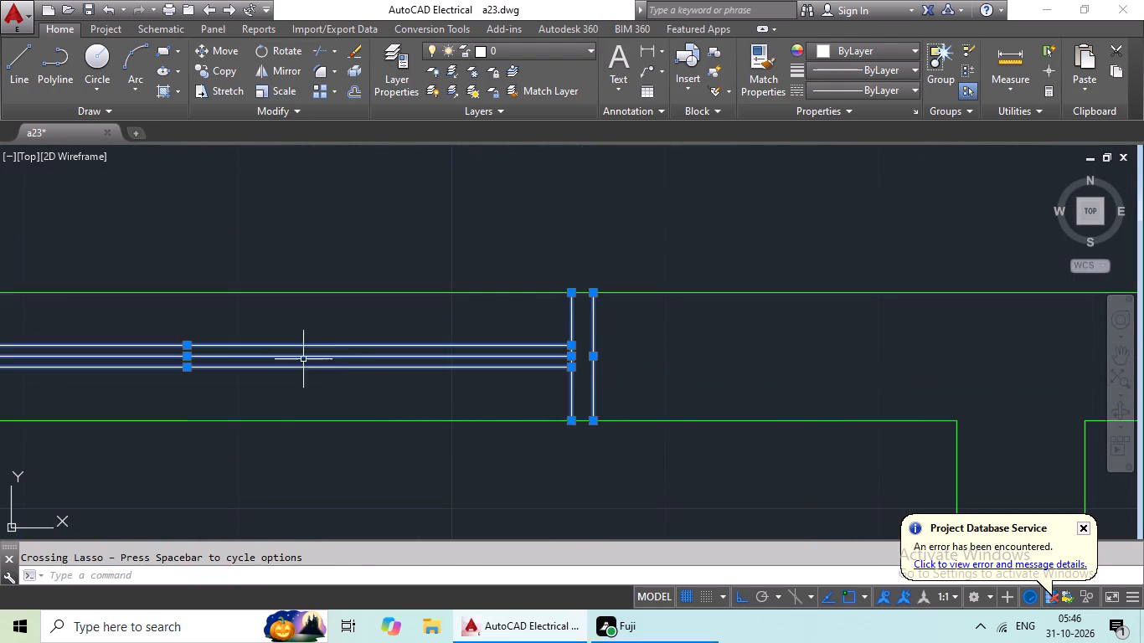
middle_click_drag(351, 347, 924, 337)
left_click_drag(501, 296, 250, 354)
Add the glazing and end lines of the second-row left unit's bedroom window in its upper wall to the selection.
scroll(481, 315, "down", 3)
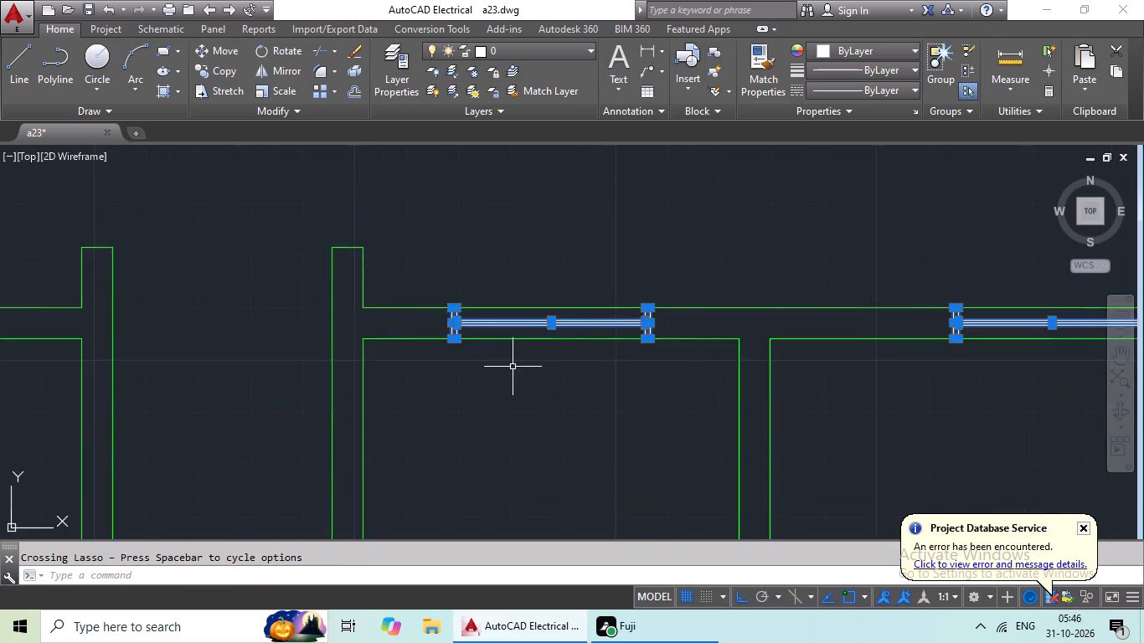
scroll(513, 367, "down", 2)
scroll(672, 339, "down", 3)
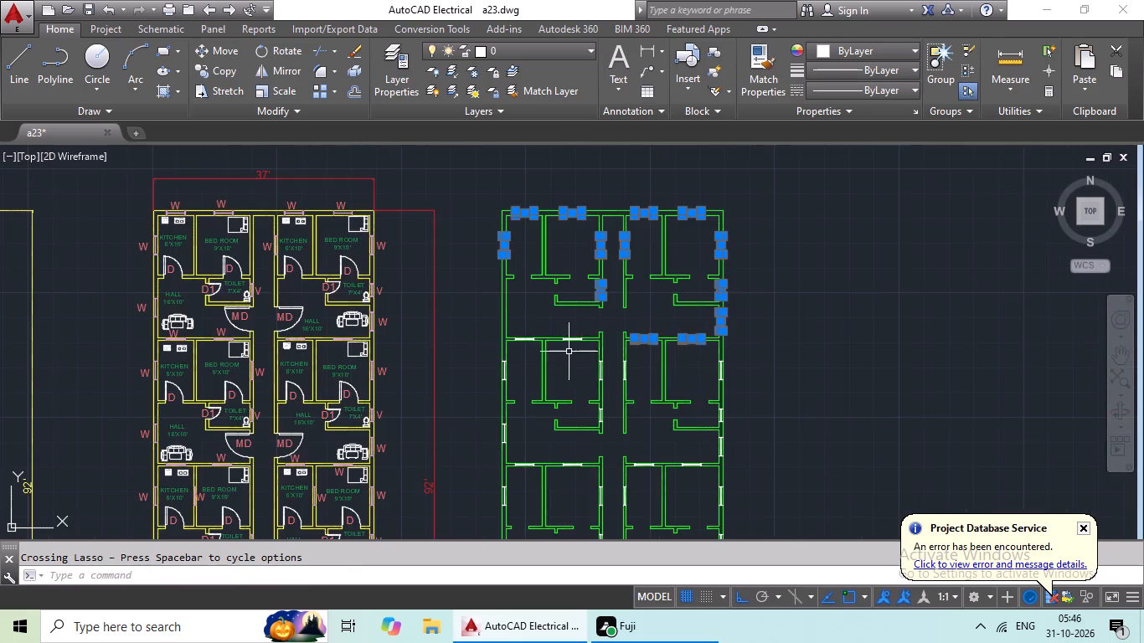
scroll(605, 330, "up", 4)
scroll(462, 420, "up", 2)
middle_click_drag(461, 424, 534, 424)
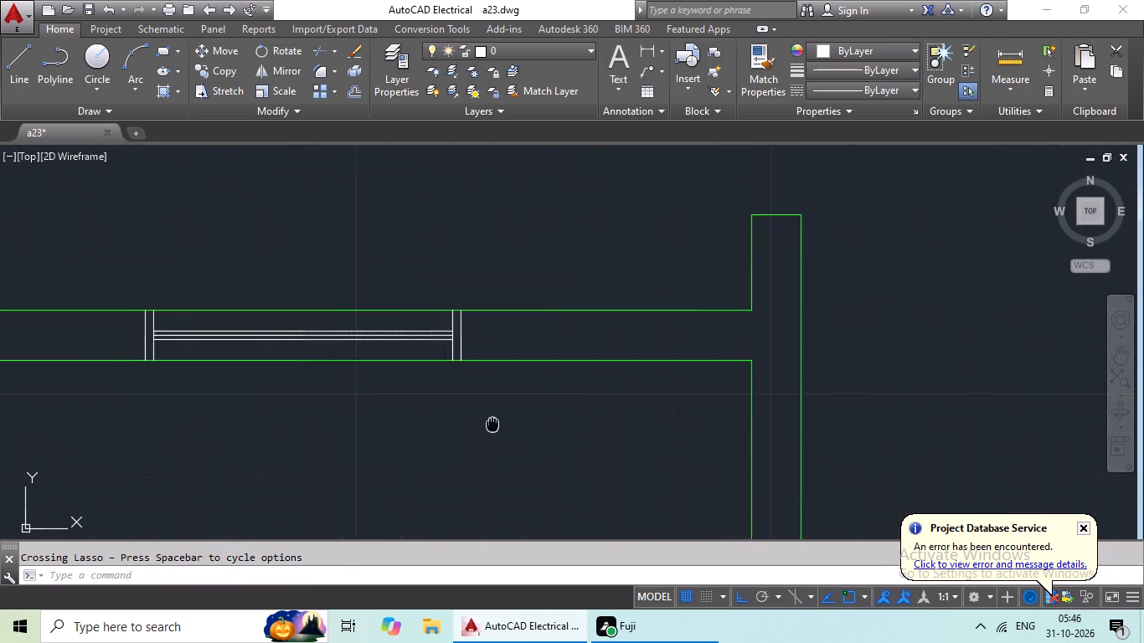
middle_click_drag(534, 424, 647, 417)
scroll(598, 345, "up", 4)
left_click_drag(912, 248, 368, 234)
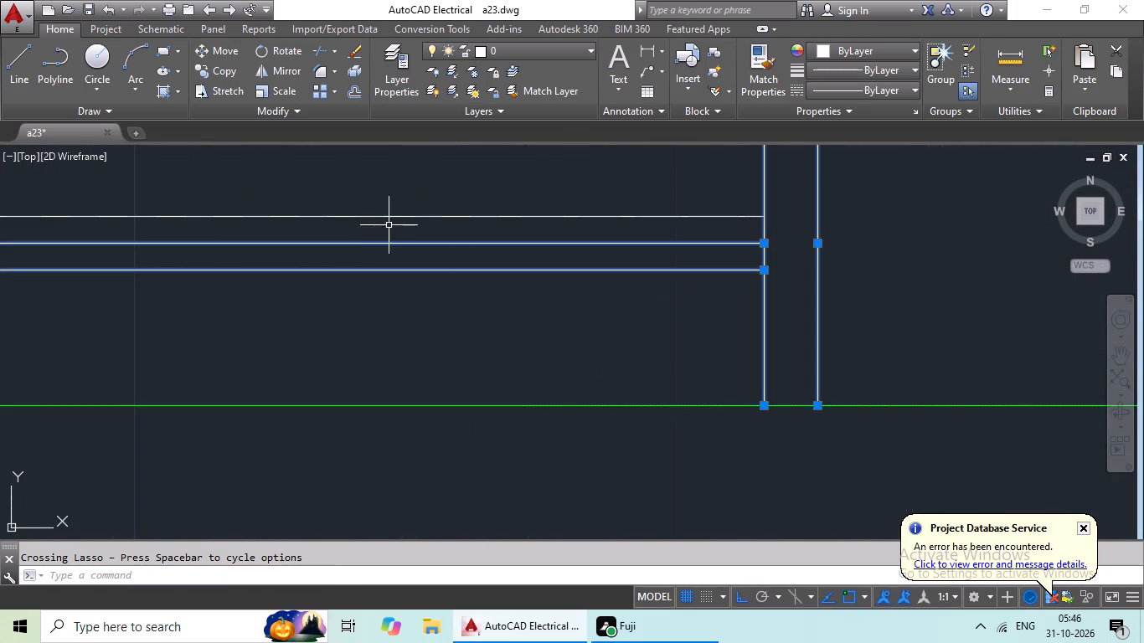
middle_click_drag(479, 281, 949, 414)
middle_click_drag(384, 288, 878, 275)
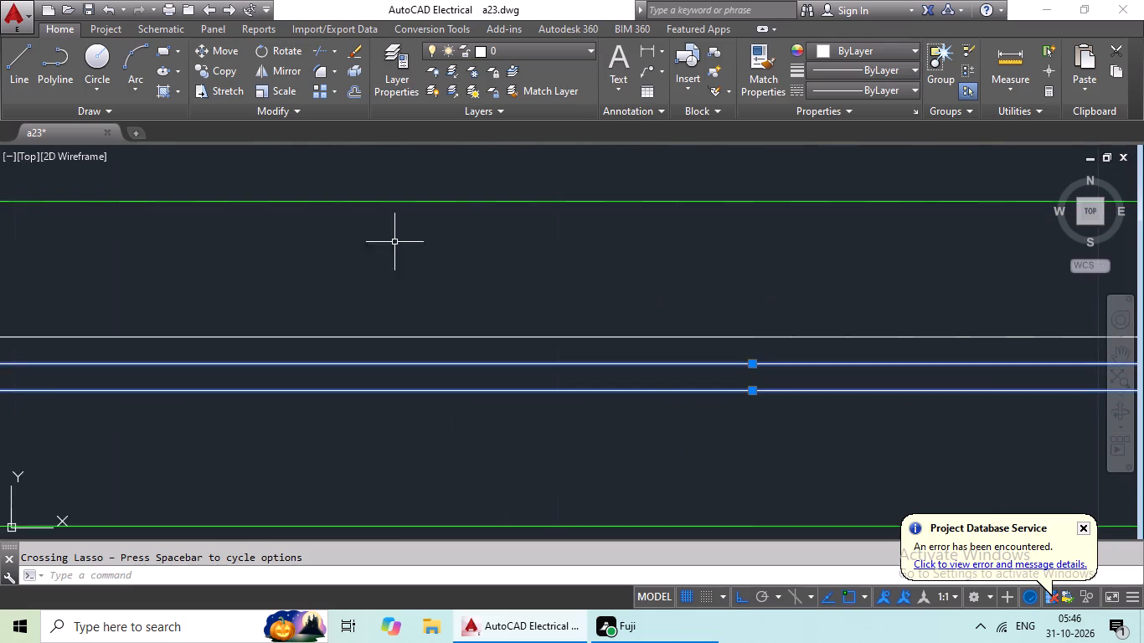
scroll(389, 242, "down", 2)
left_click_drag(332, 259, 89, 338)
Add the glazing and end lines of the second-row left unit's kitchen window in its upper wall to the selection.
scroll(331, 305, "down", 3)
middle_click_drag(344, 347, 699, 383)
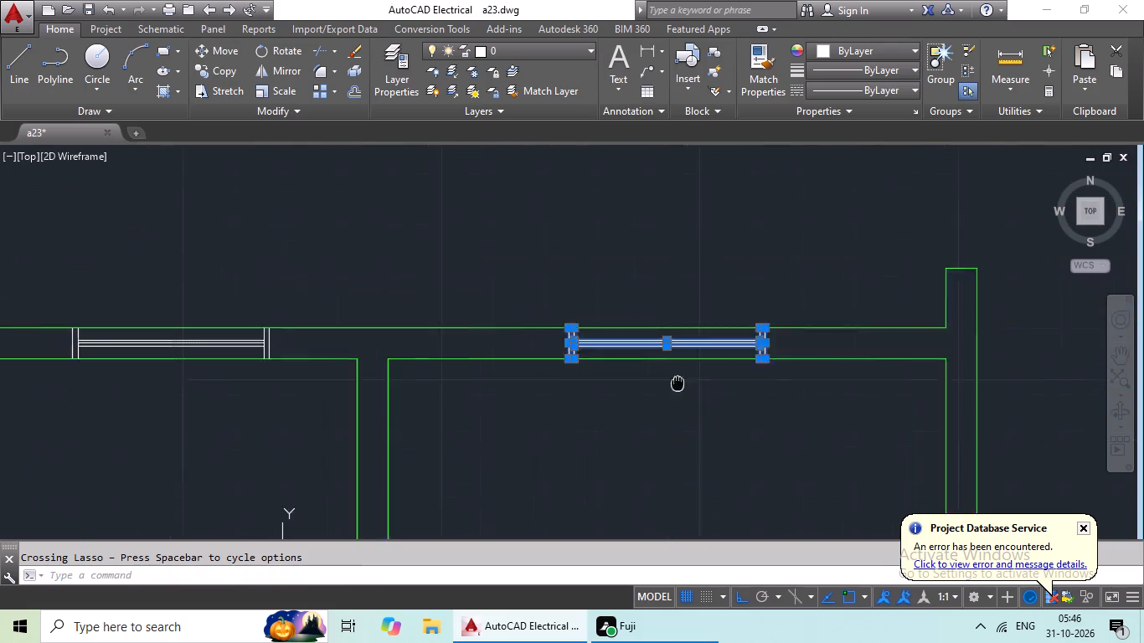
middle_click_drag(699, 383, 711, 379)
scroll(273, 325, "up", 4)
left_click_drag(935, 379, 251, 360)
middle_click_drag(293, 355, 936, 336)
left_click_drag(343, 323, 75, 387)
Add the glazing and end lines of the second-row left unit's kitchen window in the left outer wall to the selection.
scroll(299, 338, "down", 3)
middle_click_drag(347, 414, 348, 415)
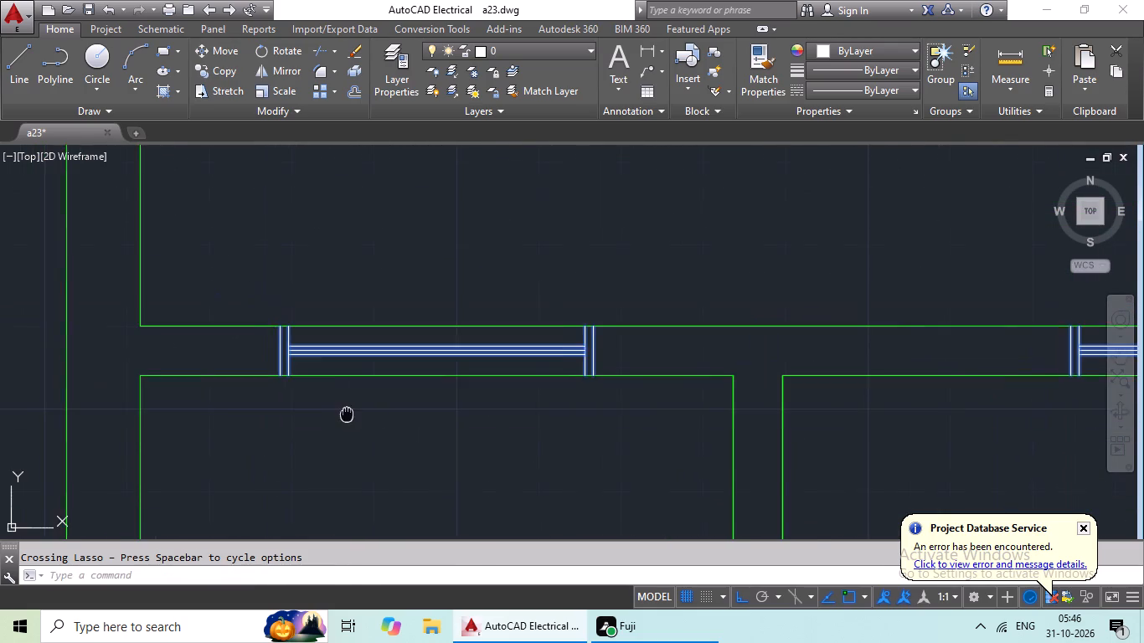
middle_click_drag(348, 415, 382, 250)
scroll(387, 279, "down", 4)
middle_click_drag(435, 355, 273, 291)
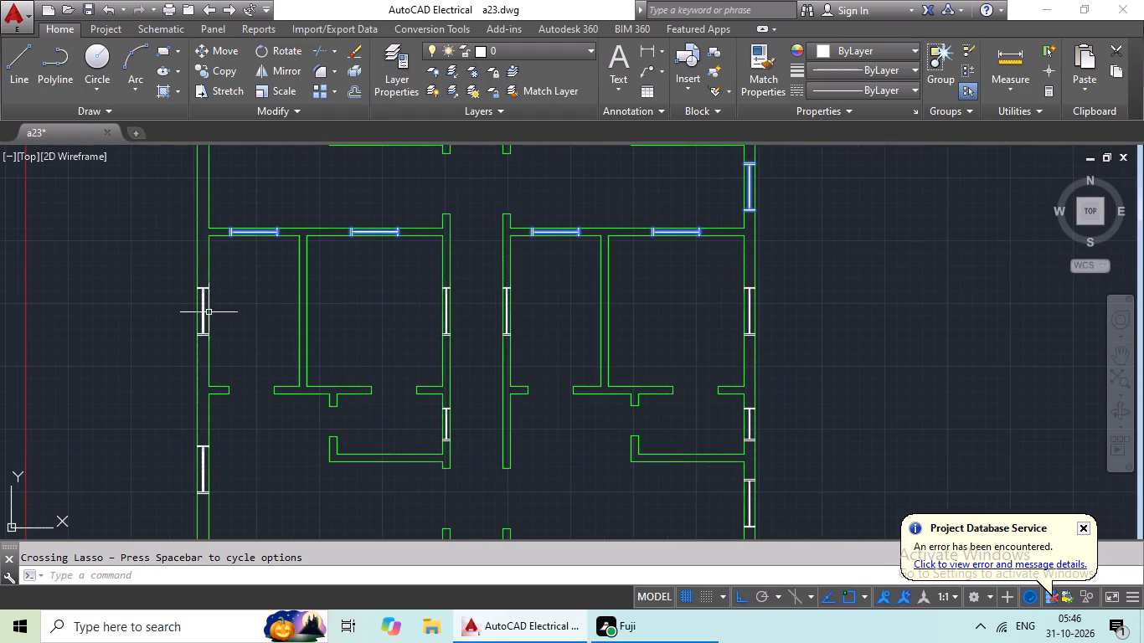
scroll(194, 313, "up", 4)
scroll(272, 306, "up", 4)
scroll(276, 280, "down", 3)
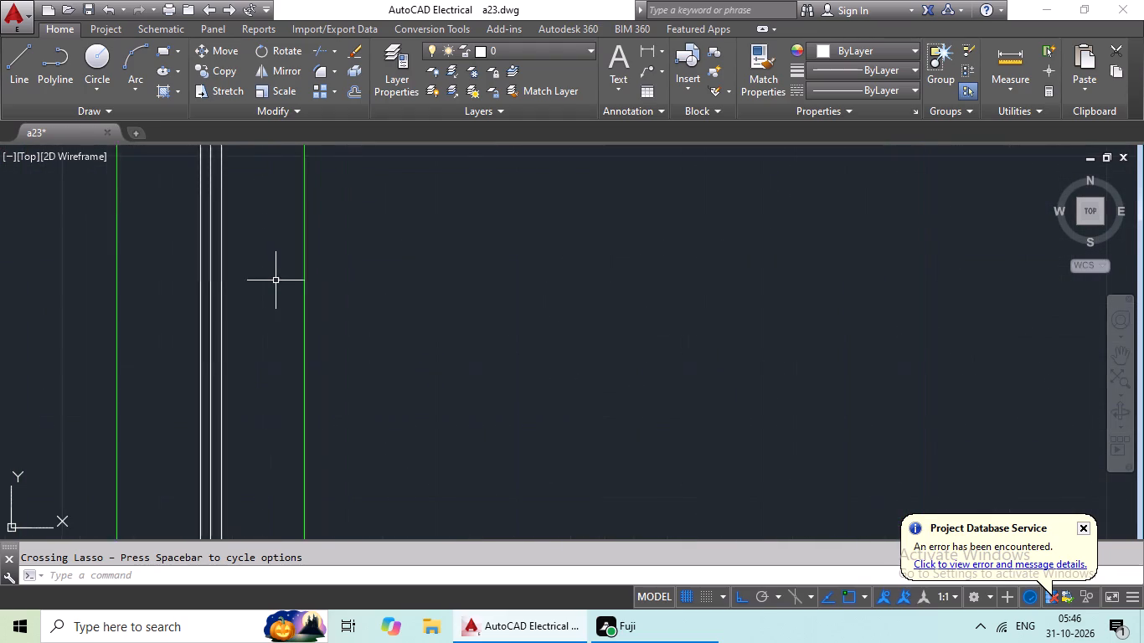
left_click_drag(276, 269, 205, 377)
middle_click_drag(218, 400, 221, 275)
scroll(293, 378, "up", 2)
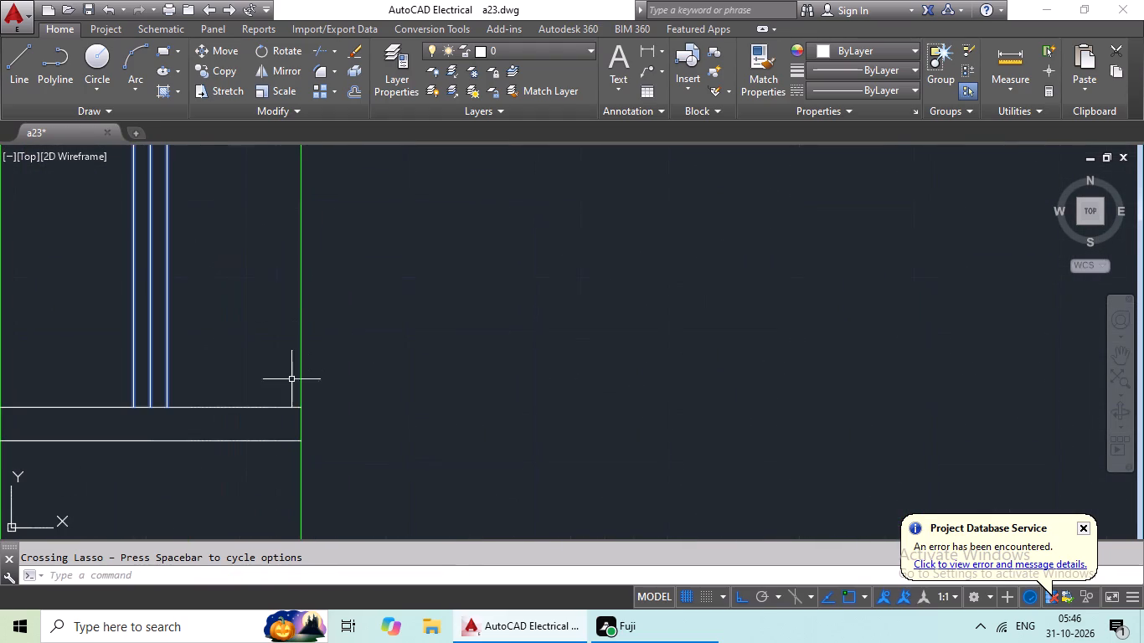
left_click_drag(251, 341, 178, 481)
scroll(196, 466, "down", 3)
middle_click_drag(203, 228, 175, 381)
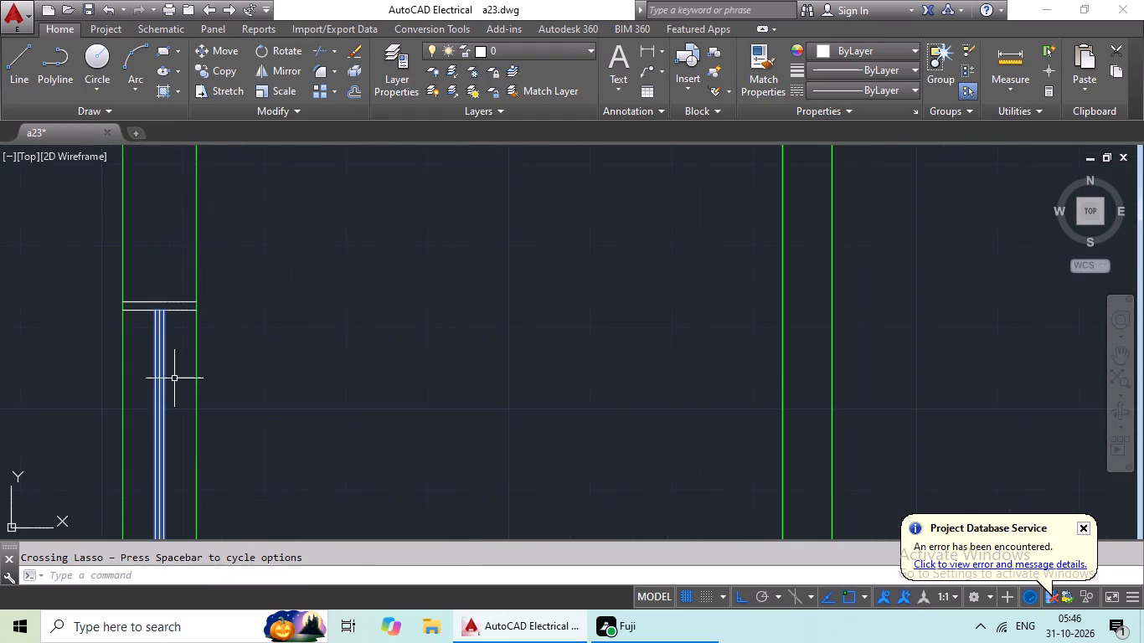
scroll(161, 285, "up", 3)
left_click_drag(209, 275, 126, 452)
Add the glazing and end lines of the second-row left unit's corridor-side bedroom window to the selection.
scroll(283, 366, "down", 3)
scroll(487, 359, "down", 1)
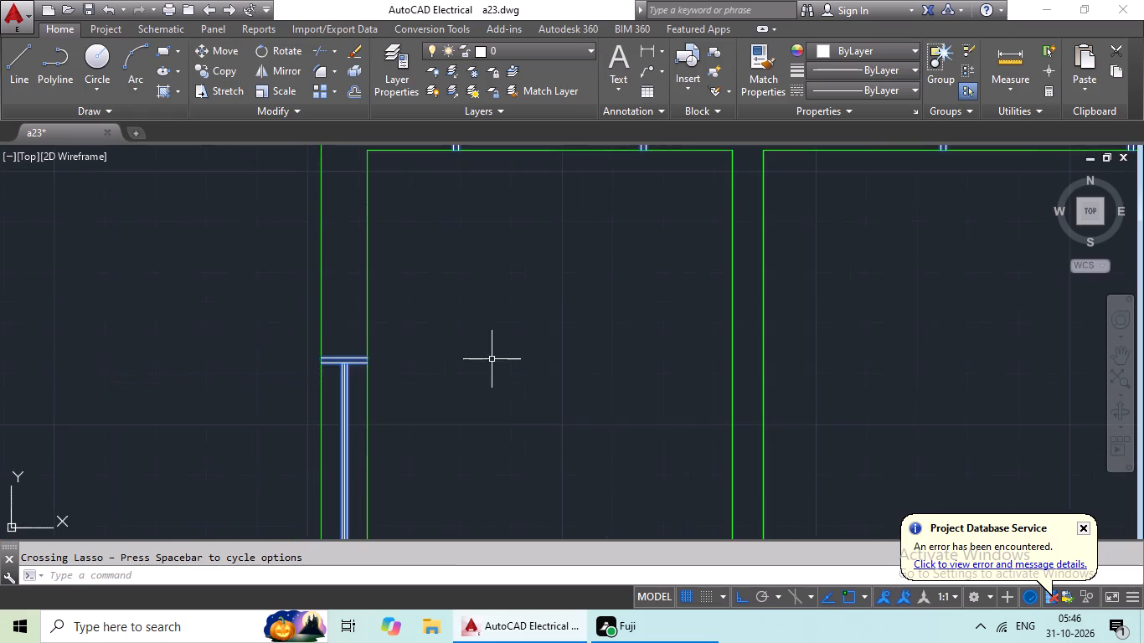
scroll(569, 359, "down", 3)
middle_click_drag(575, 363, 364, 348)
scroll(556, 419, "up", 5)
middle_click_drag(447, 320, 443, 491)
scroll(420, 311, "up", 3)
left_click_drag(423, 302, 313, 491)
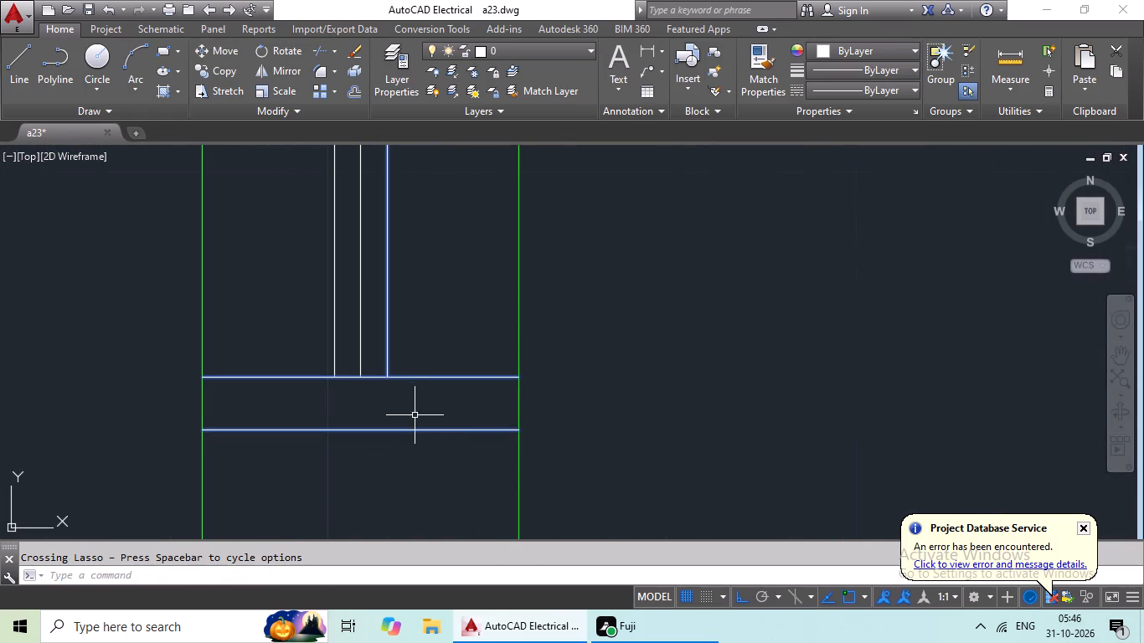
scroll(422, 308, "up", 2)
left_click_drag(451, 277, 85, 423)
scroll(299, 369, "down", 4)
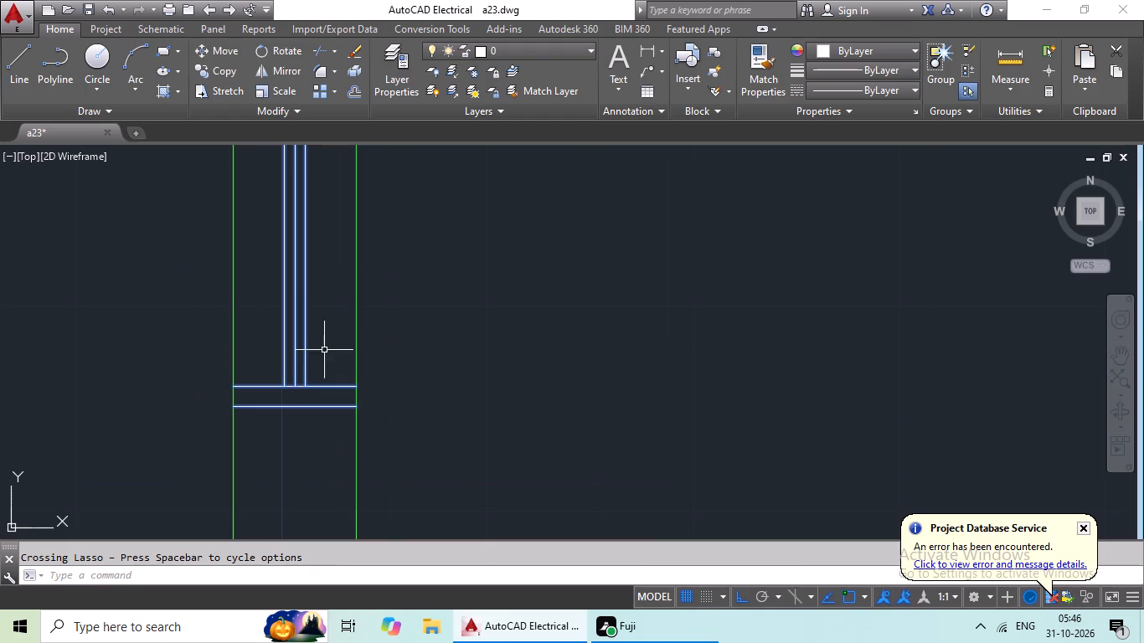
middle_click_drag(318, 380, 258, 642)
scroll(246, 369, "down", 2)
middle_click_drag(245, 342, 240, 498)
scroll(240, 368, "up", 3)
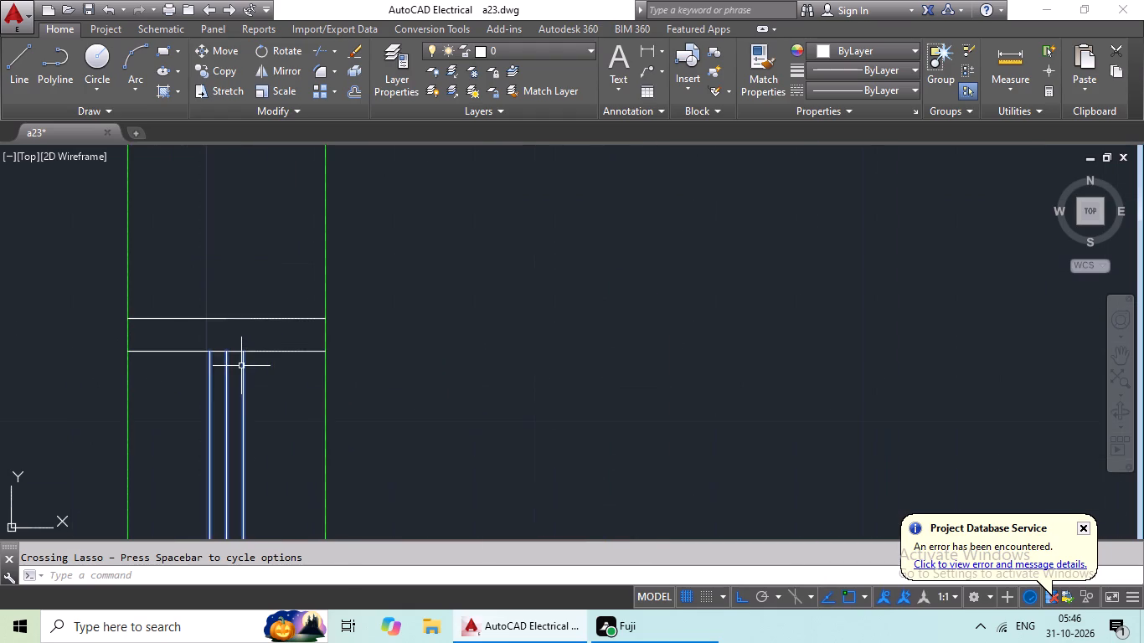
left_click_drag(281, 290, 212, 419)
left_click(237, 402)
scroll(435, 364, "down", 3)
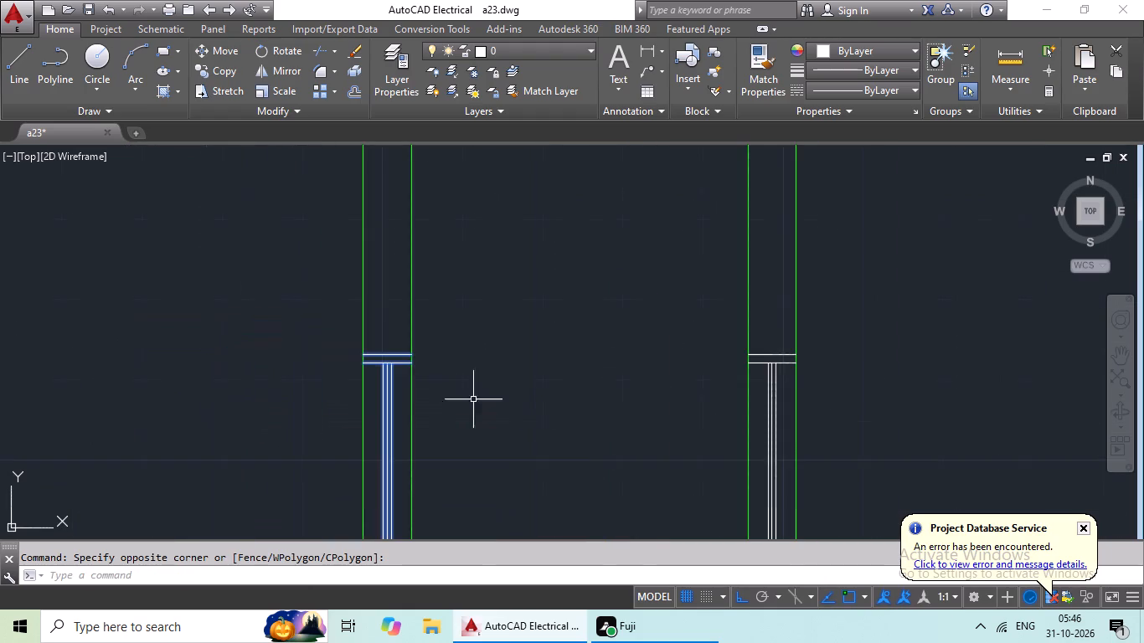
Add the glazing and end lines of the second-row right unit's corridor-side bedroom window to the selection.
middle_click_drag(539, 445, 258, 267)
scroll(504, 476, "up", 4)
left_click_drag(478, 347, 353, 542)
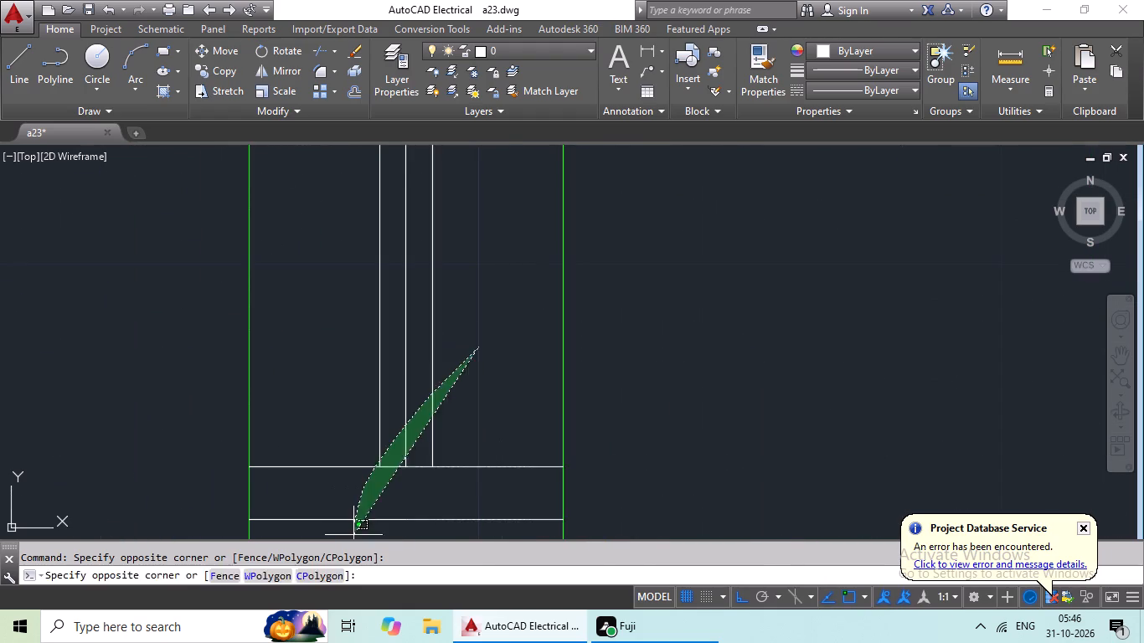
left_click_drag(353, 542, 353, 545)
scroll(460, 416, "down", 3)
middle_click_drag(445, 334, 399, 604)
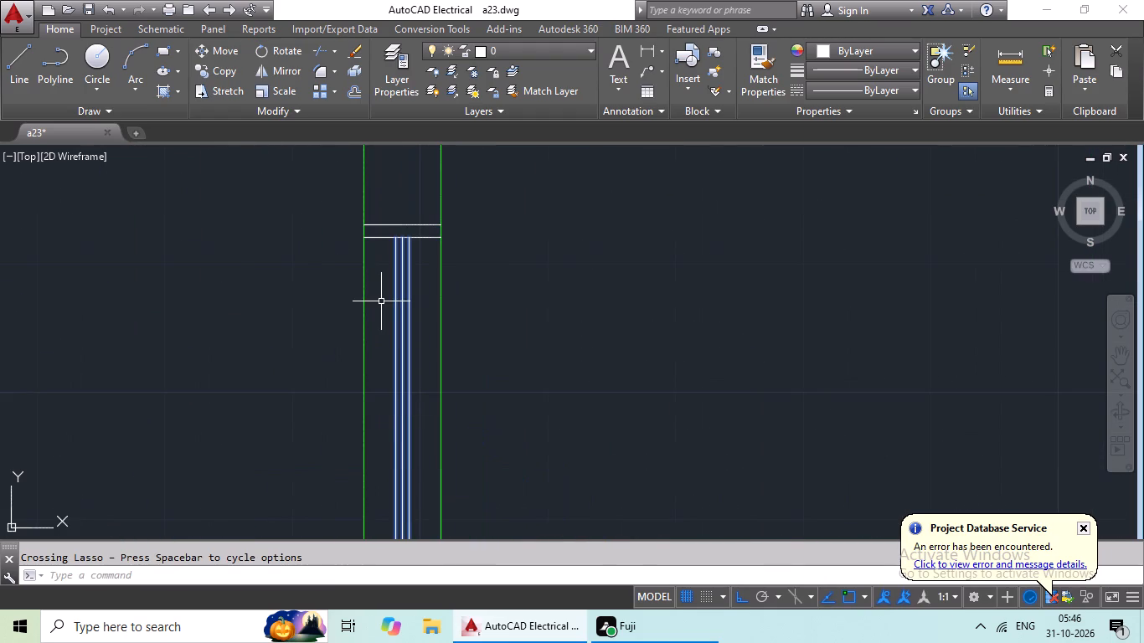
scroll(412, 212, "up", 3)
left_click_drag(398, 222, 307, 393)
Add the glazing and end lines of the second-row right unit's bedroom window in the right outer wall to the selection.
scroll(395, 347, "down", 4)
scroll(502, 376, "down", 2)
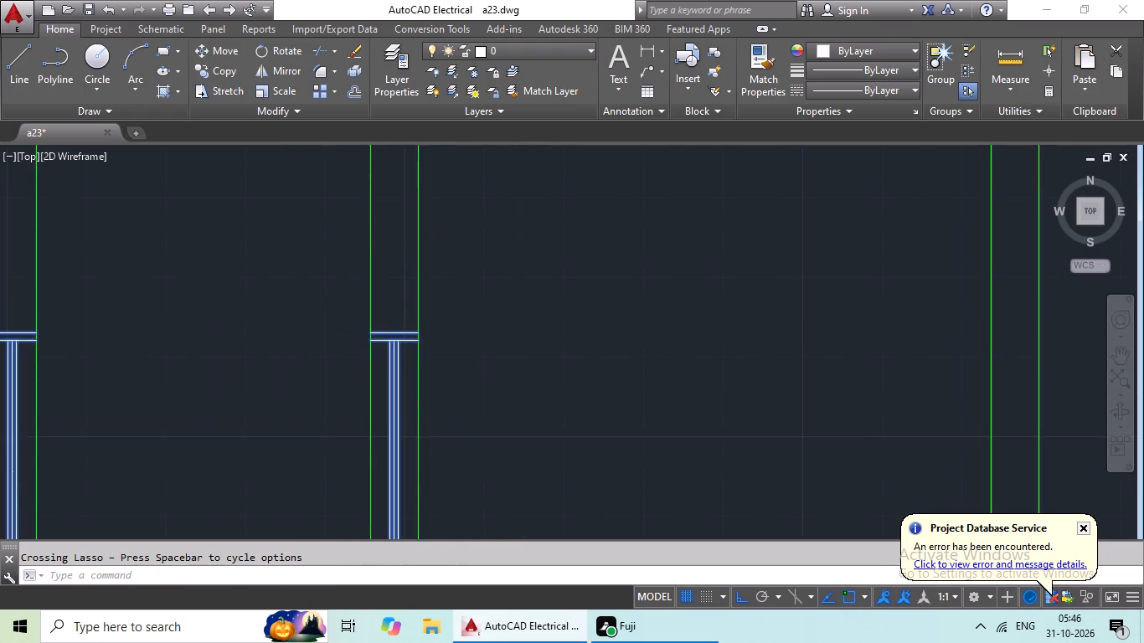
scroll(511, 388, "down", 1)
middle_click_drag(529, 404, 233, 260)
scroll(572, 275, "up", 6)
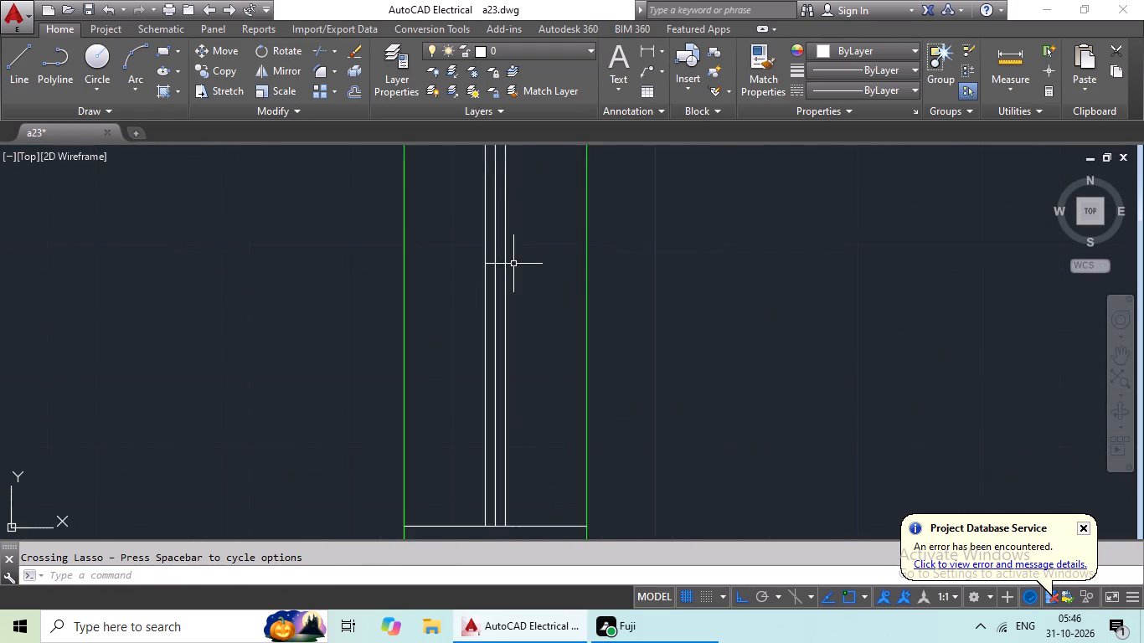
left_click_drag(523, 252, 430, 420)
scroll(493, 438, "down", 1)
middle_click_drag(493, 438, 441, 267)
left_click_drag(501, 342, 466, 497)
left_click_drag(466, 497, 466, 490)
middle_click_drag(461, 282, 468, 543)
middle_click_drag(466, 288, 467, 547)
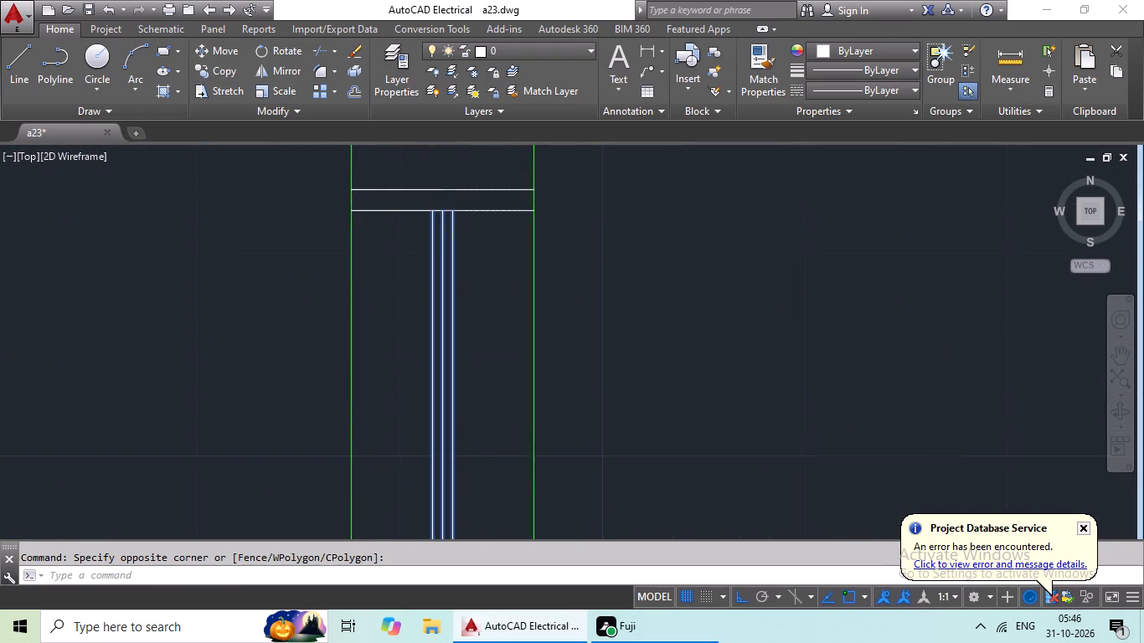
scroll(467, 547, "up", 1)
middle_click_drag(467, 547, 468, 548)
left_click_drag(470, 179, 418, 287)
left_click(418, 287)
Add the glazing and end lines of the second-row right unit's small bathroom window in the right outer wall to the selection.
scroll(447, 278, "down", 3)
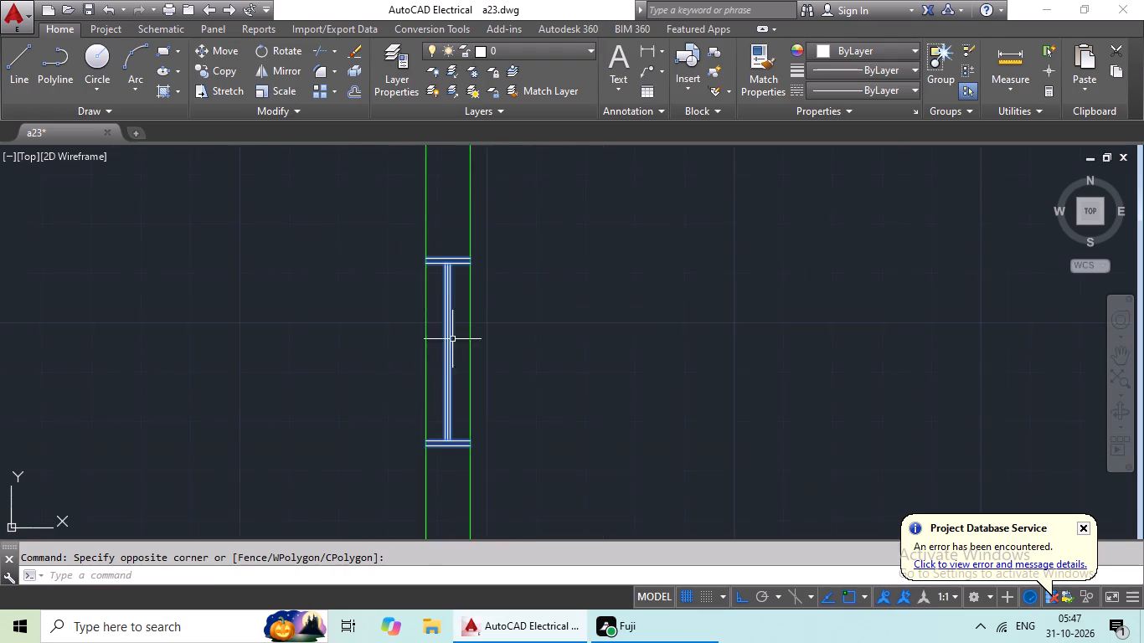
scroll(413, 402, "down", 3)
middle_click_drag(384, 429, 491, 286)
scroll(534, 363, "up", 5)
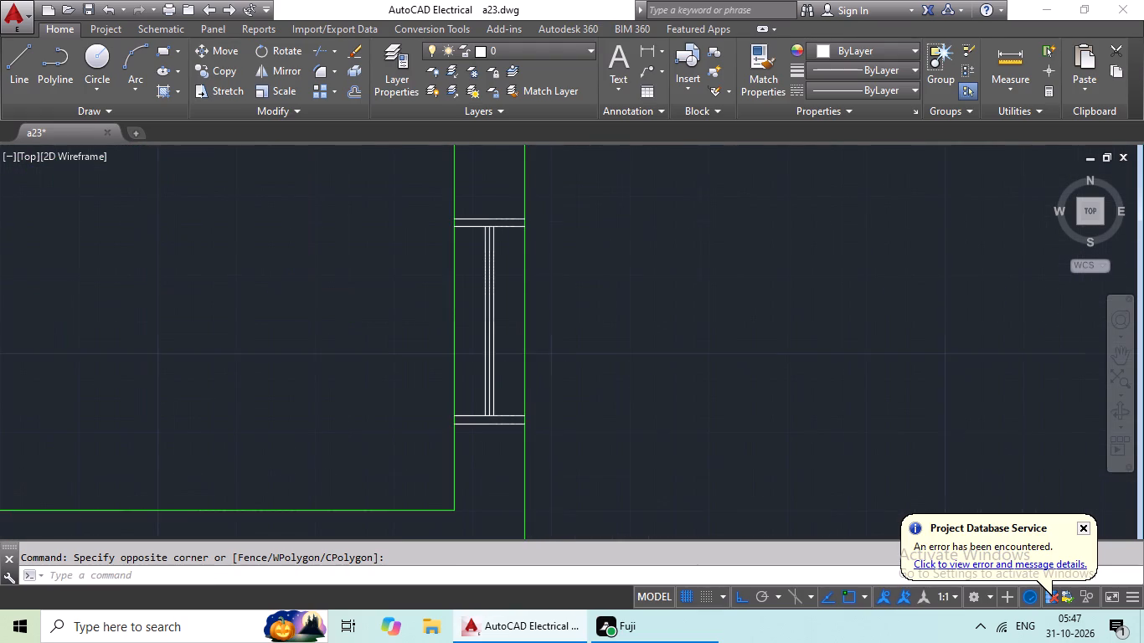
scroll(512, 367, "up", 2)
left_click_drag(477, 270, 370, 427)
scroll(425, 406, "down", 2)
middle_click_drag(428, 404, 431, 273)
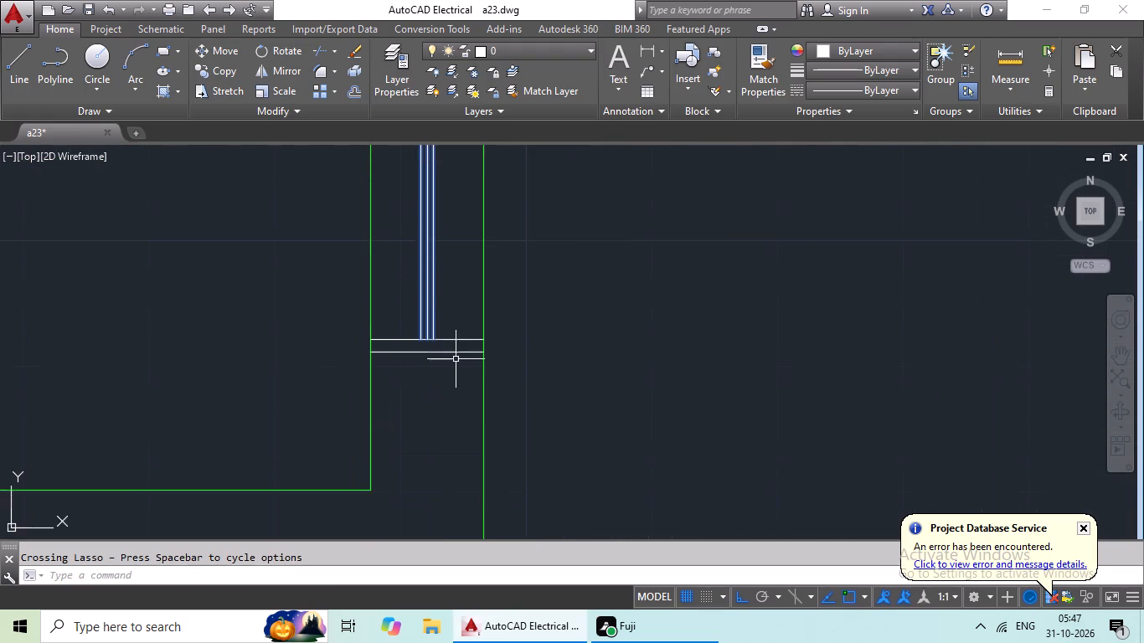
scroll(456, 363, "up", 2)
left_click_drag(467, 229, 378, 471)
scroll(451, 298, "down", 2)
middle_click_drag(444, 275, 367, 635)
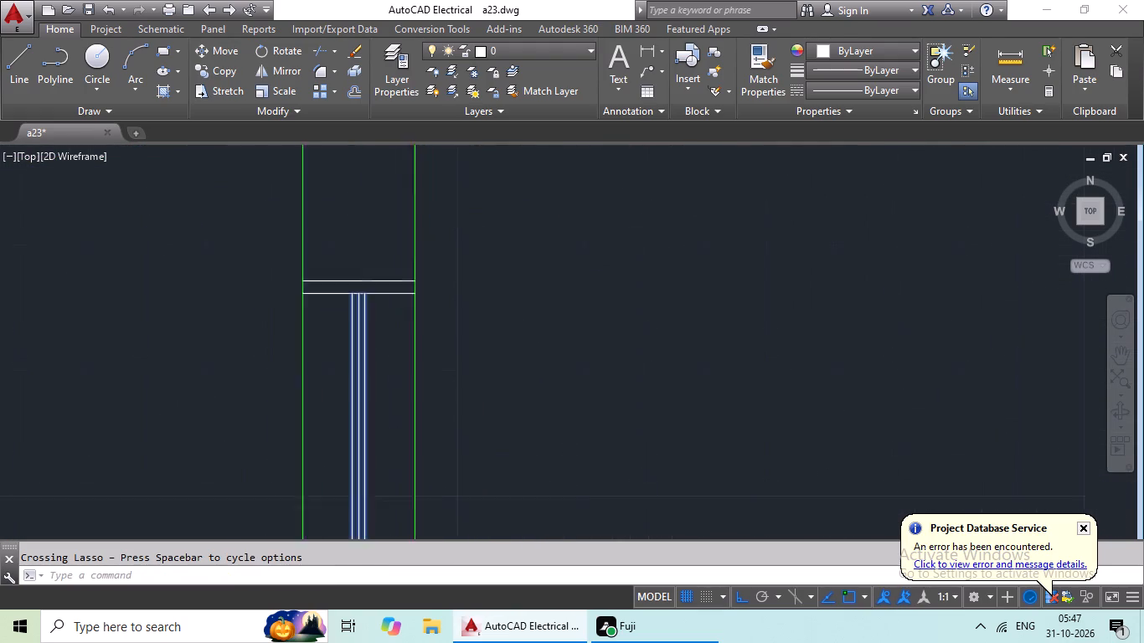
middle_click_drag(367, 635, 363, 640)
left_click_drag(378, 351, 352, 470)
Add the glazing and end lines of the second-row right unit's living-area window, below the bathroom in the right outer wall, to the selection.
scroll(408, 427, "down", 3)
middle_click(387, 481)
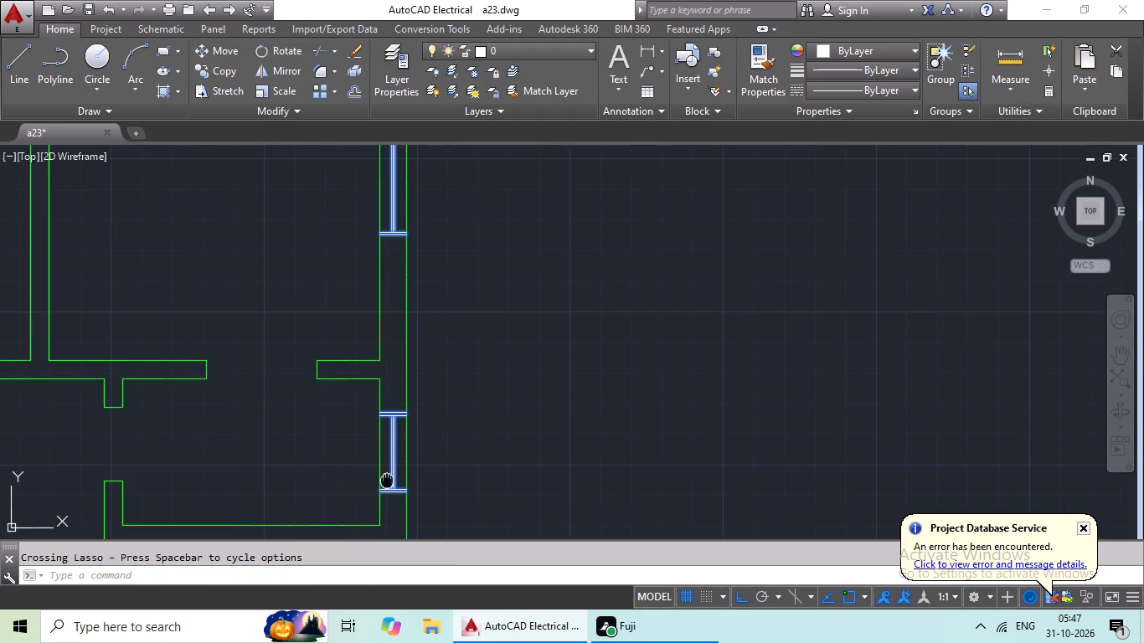
middle_click_drag(374, 454, 396, 410)
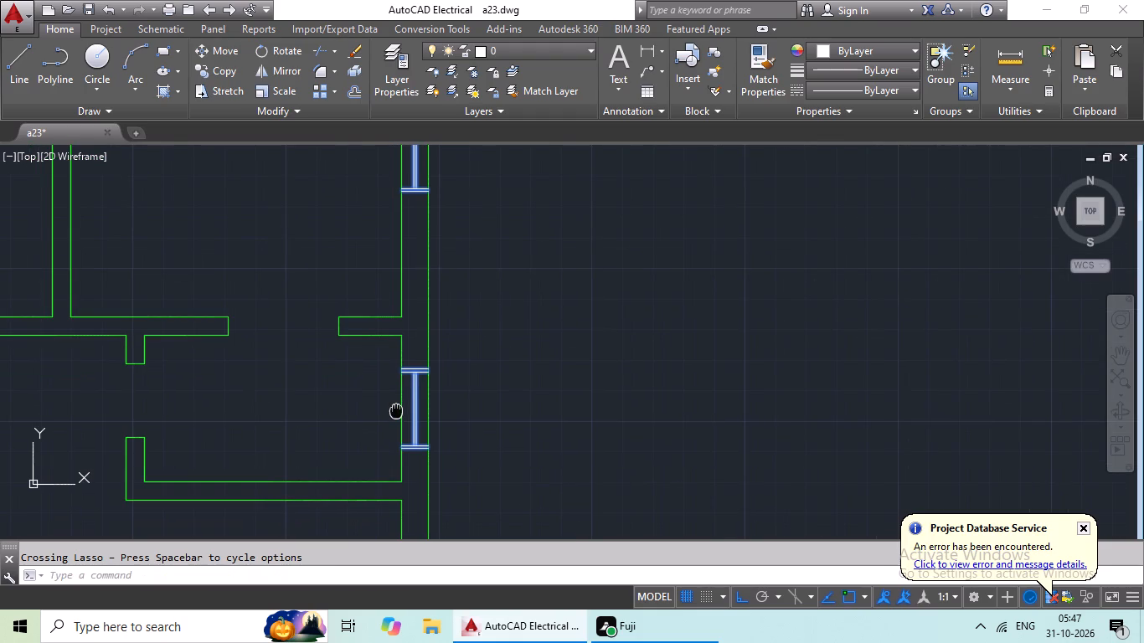
scroll(399, 410, "down", 2)
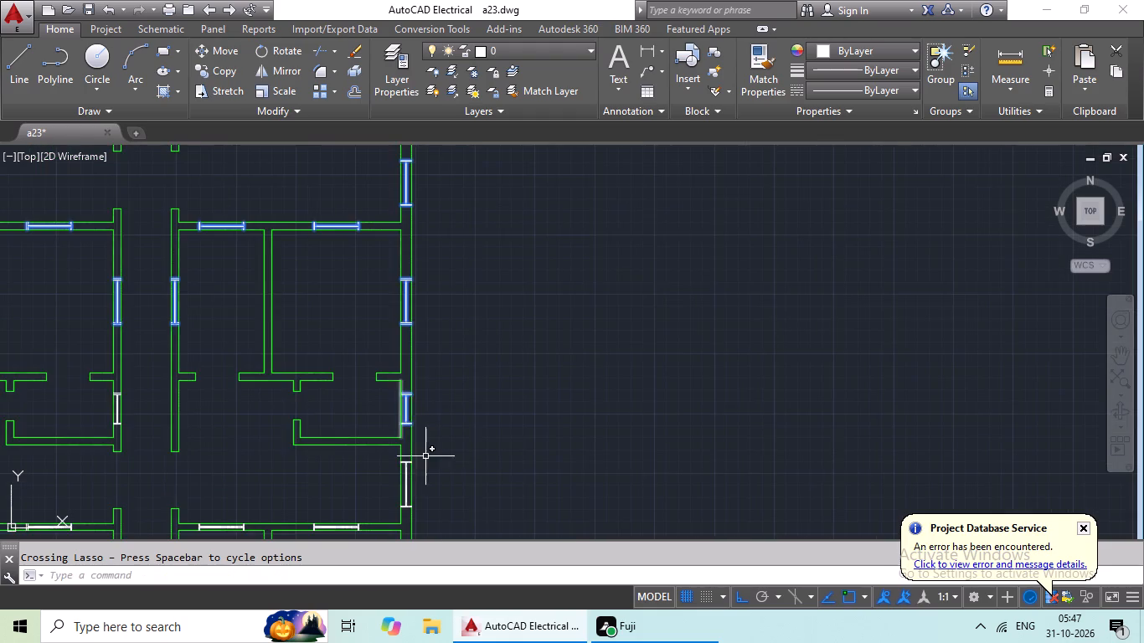
middle_click_drag(428, 471, 445, 367)
scroll(432, 383, "up", 6)
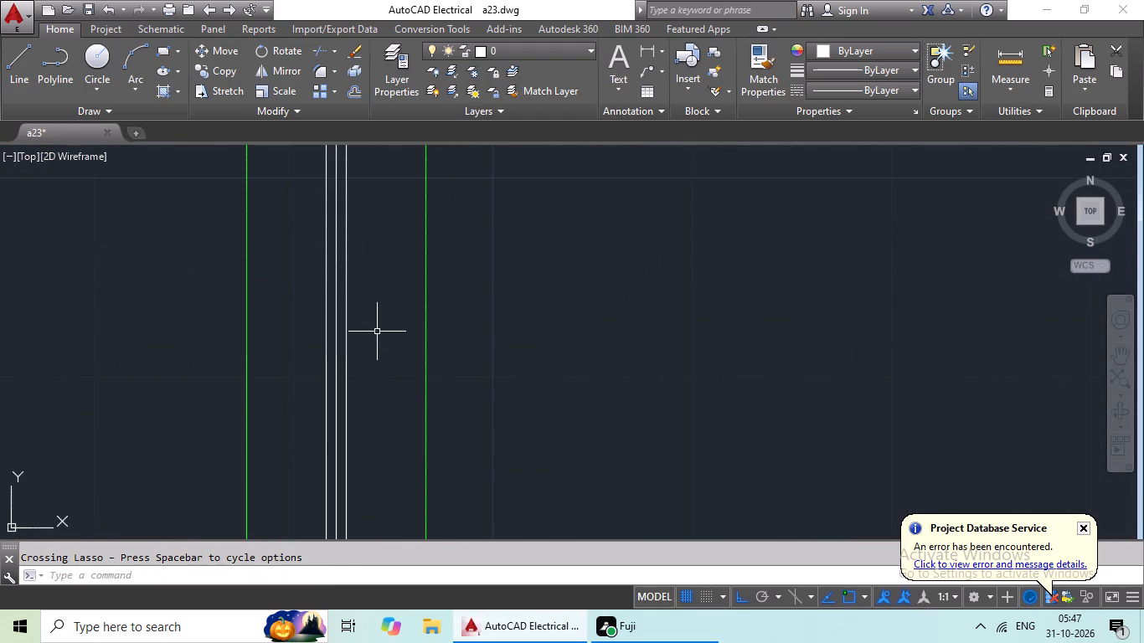
left_click_drag(376, 332, 297, 457)
left_click(307, 455)
scroll(374, 394, "down", 2)
middle_click_drag(379, 418, 381, 334)
scroll(381, 457, "up", 3)
left_click_drag(395, 311, 331, 479)
left_click(338, 471)
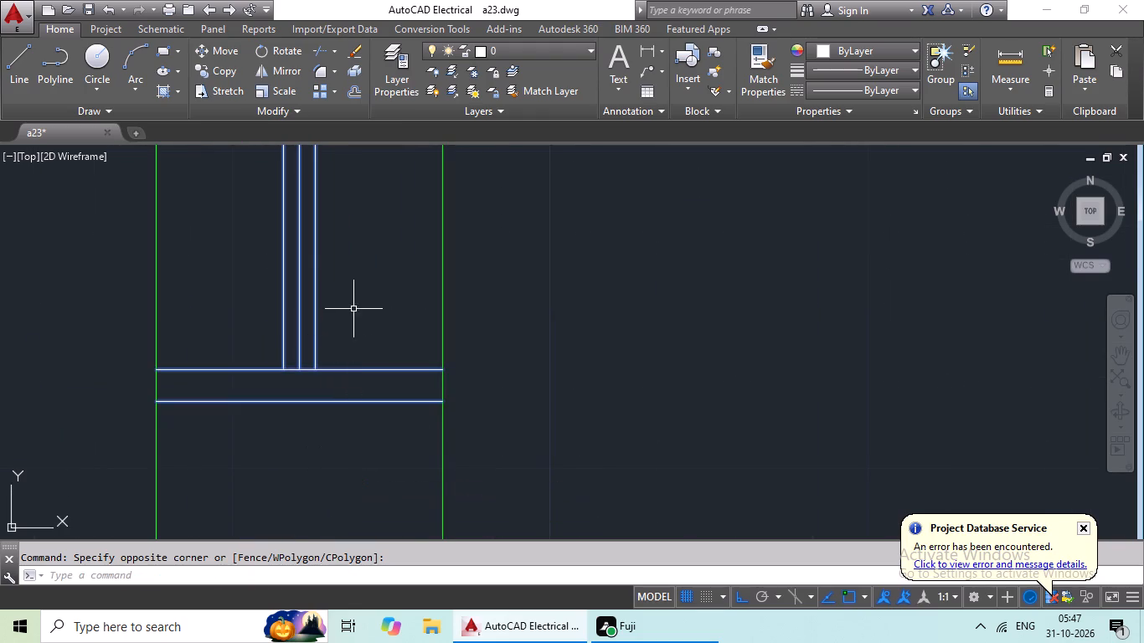
middle_click_drag(348, 335, 307, 543)
scroll(279, 297, "down", 3)
middle_click_drag(291, 291, 228, 520)
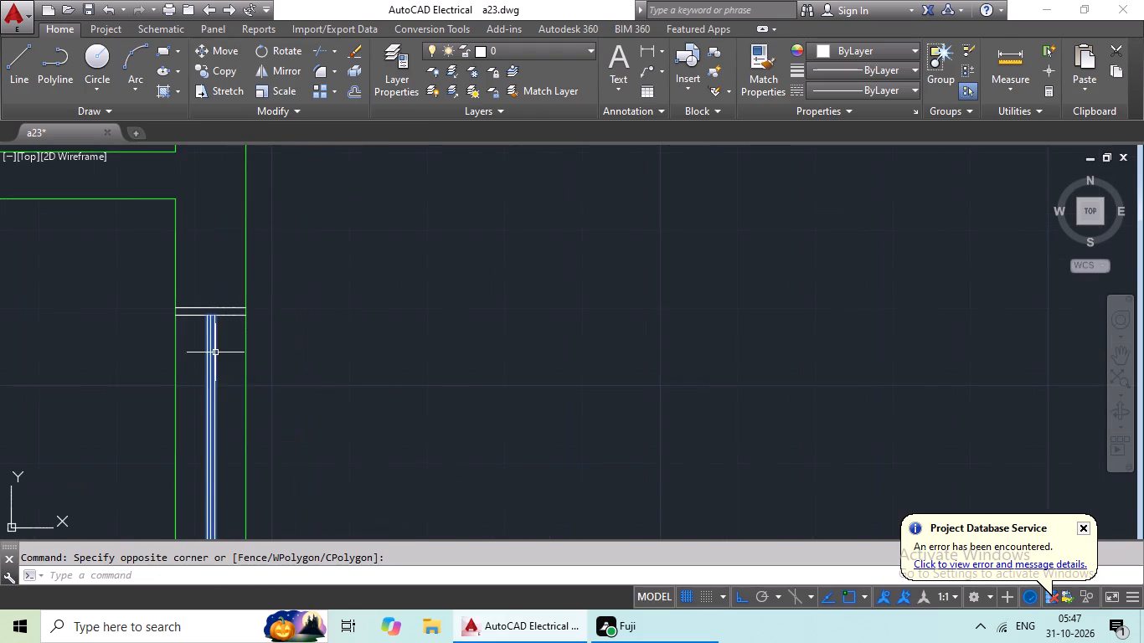
scroll(228, 307, "up", 3)
left_click_drag(246, 279, 205, 420)
Add the glazing and end lines of the third-row right unit's bedroom window in its upper wall to the selection.
scroll(244, 364, "down", 4)
middle_click_drag(226, 459, 245, 233)
scroll(207, 457, "down", 1)
middle_click_drag(150, 444, 457, 383)
scroll(411, 347, "up", 4)
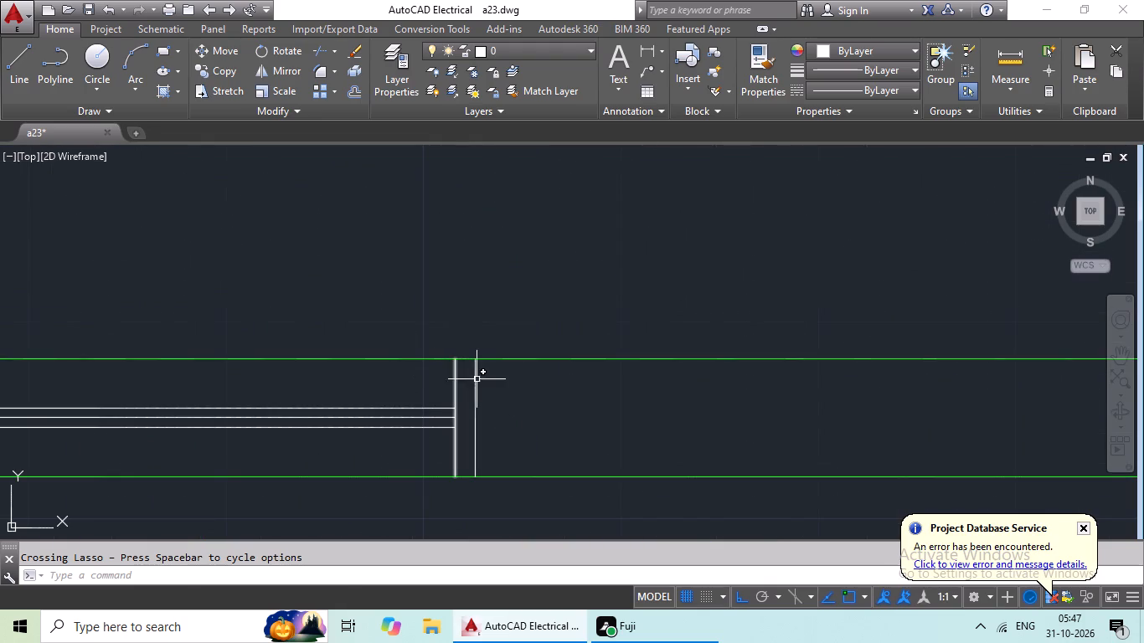
left_click_drag(580, 399, 258, 405)
middle_click_drag(276, 405, 855, 426)
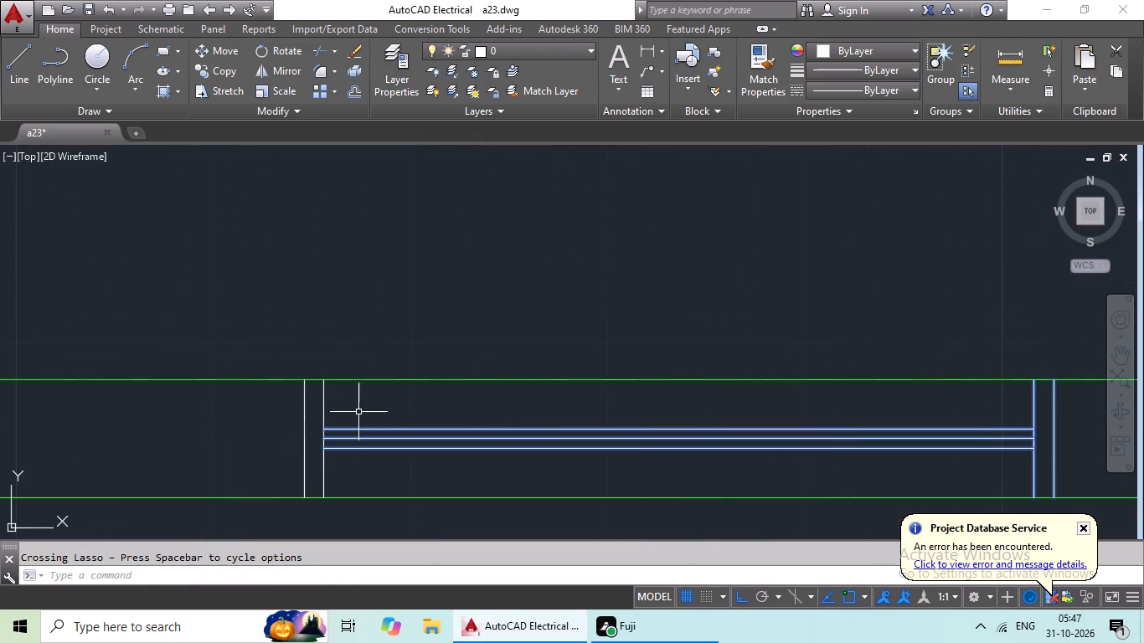
left_click_drag(358, 412, 215, 443)
Add the glazing and end lines of the third-row right unit's bedroom window in the right outer wall to the selection.
scroll(317, 428, "down", 3)
middle_click_drag(429, 517, 229, 282)
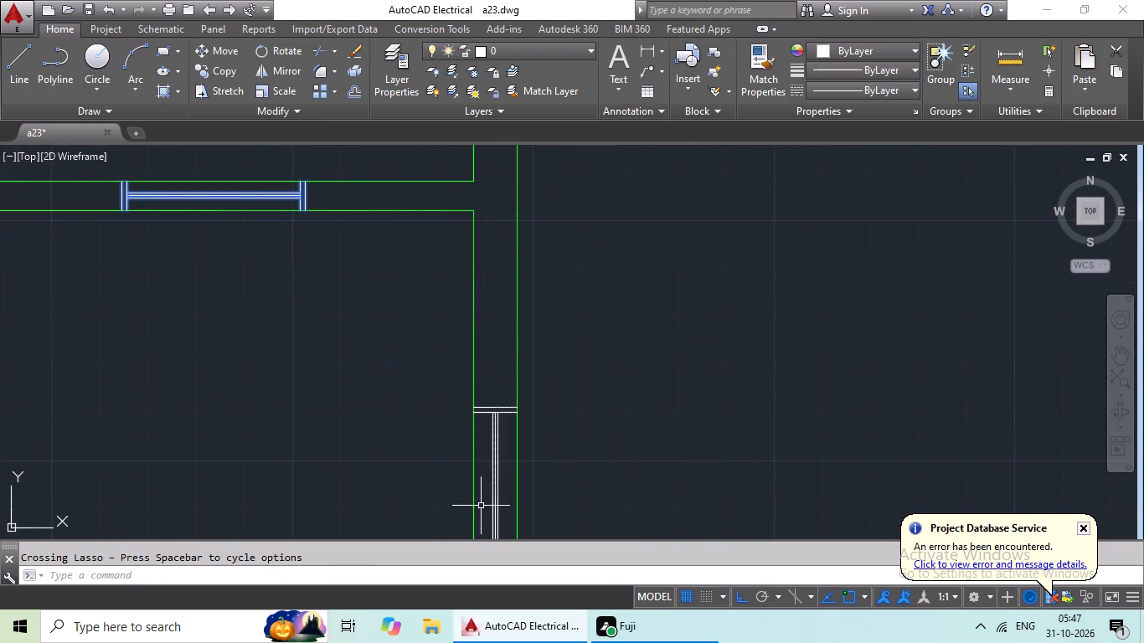
middle_click_drag(481, 491, 466, 286)
scroll(463, 346, "up", 3)
middle_click_drag(508, 412, 394, 306)
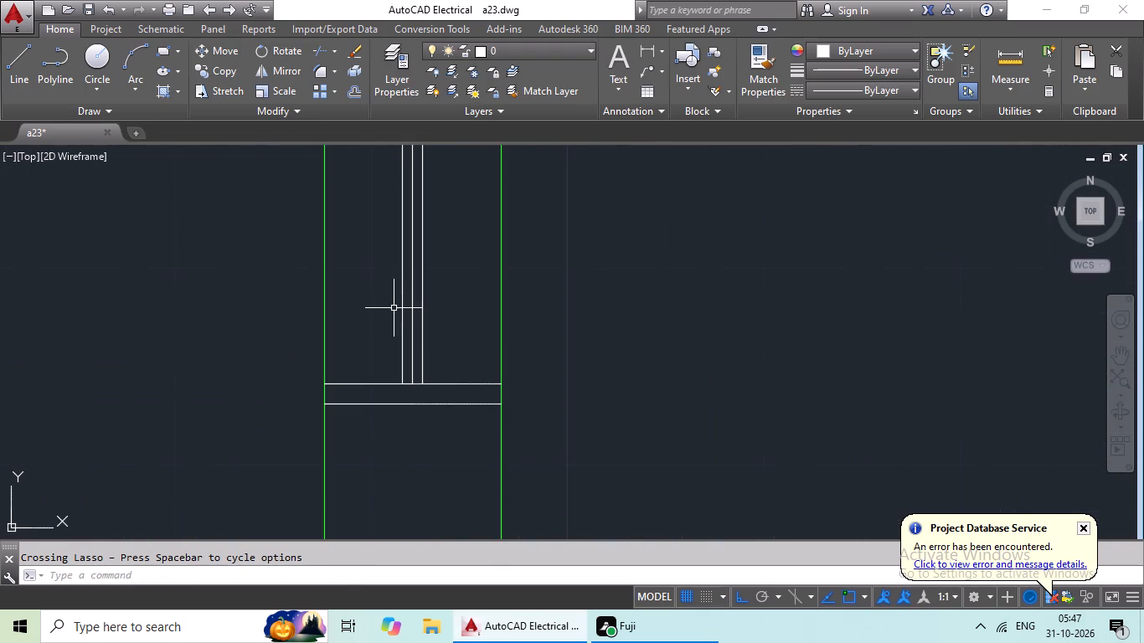
left_click_drag(455, 291, 382, 326)
middle_click_drag(405, 285, 343, 631)
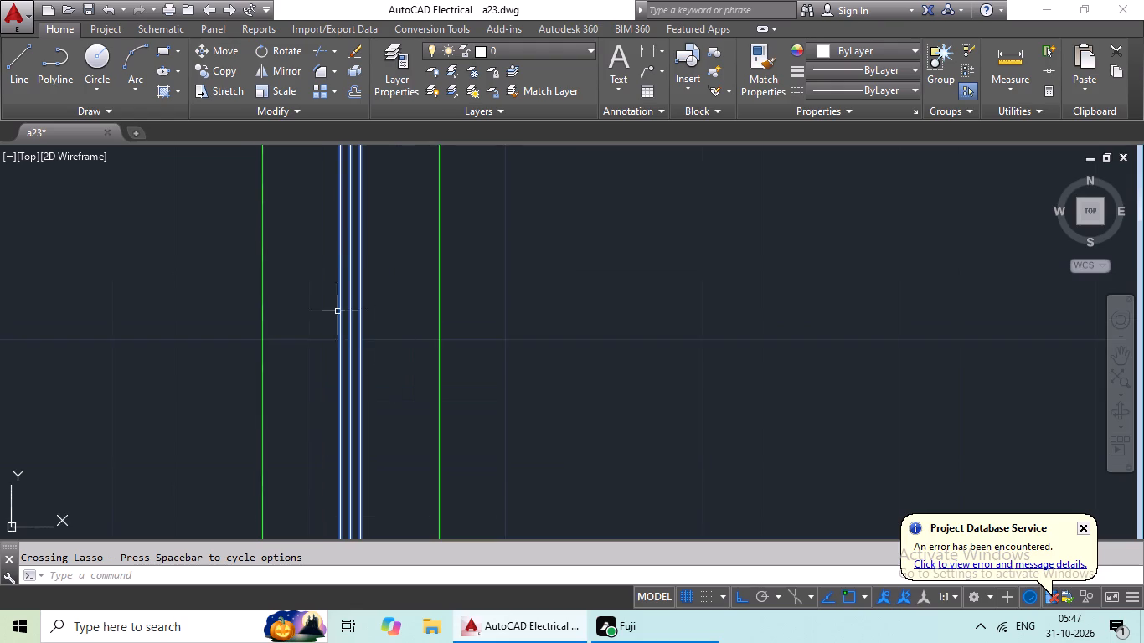
scroll(353, 305, "down", 2)
middle_click_drag(369, 322, 348, 431)
scroll(338, 388, "up", 3)
left_click_drag(415, 241, 351, 351)
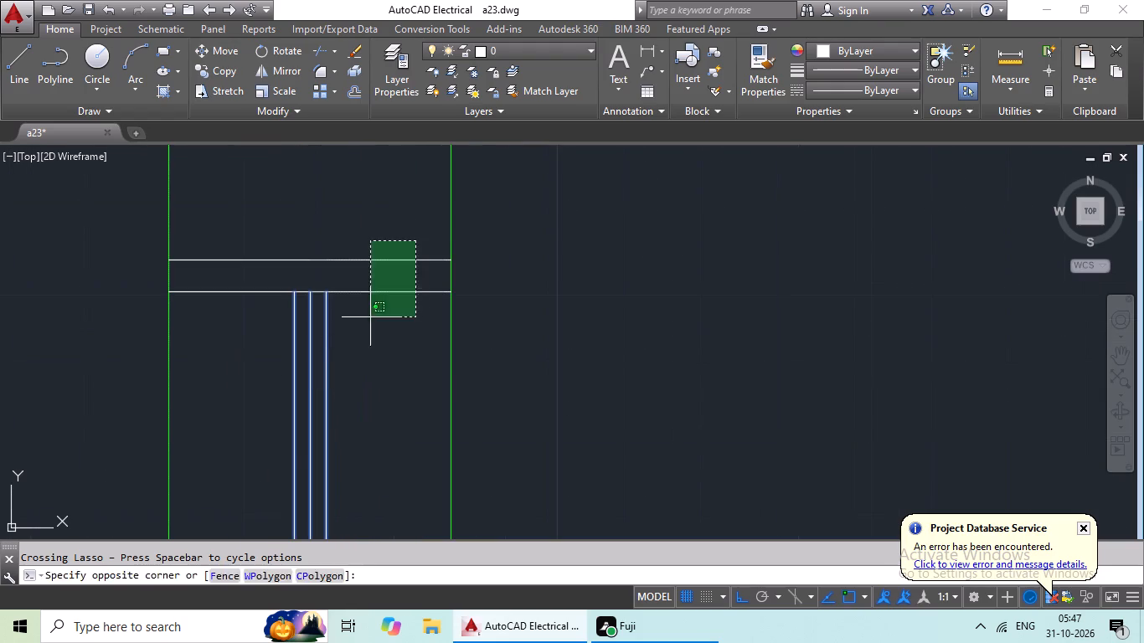
left_click_drag(351, 351, 304, 427)
Add the glazing and end lines of the third-row right unit's small bathroom window in the right outer wall to the selection.
scroll(373, 388, "down", 4)
scroll(247, 441, "down", 1)
middle_click_drag(245, 442, 425, 288)
scroll(393, 377, "down", 2)
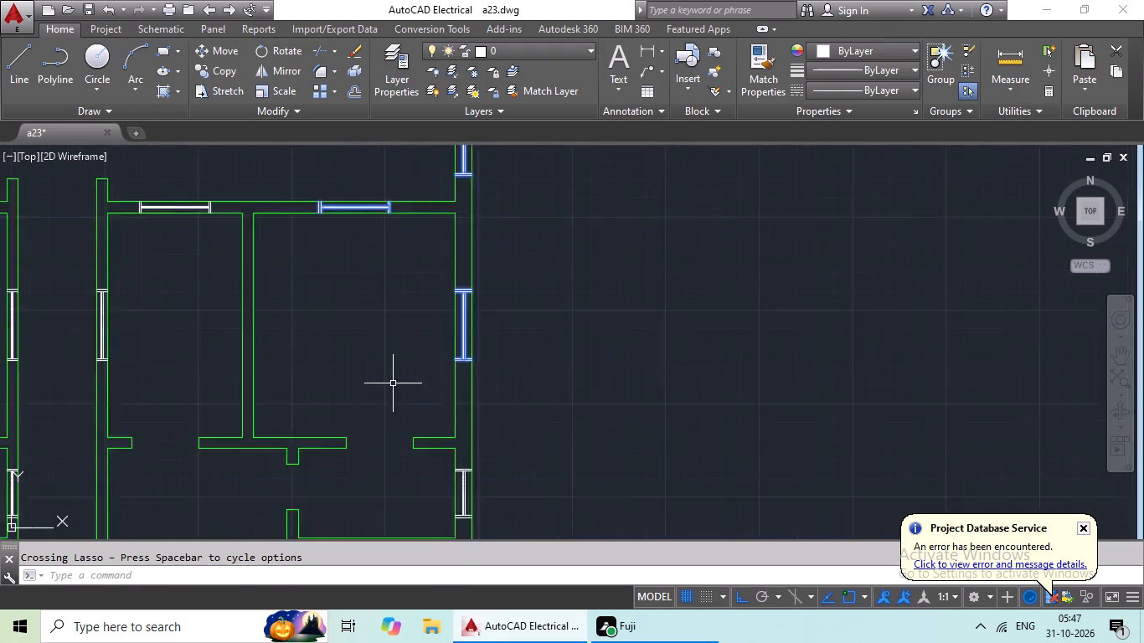
middle_click_drag(394, 409, 401, 315)
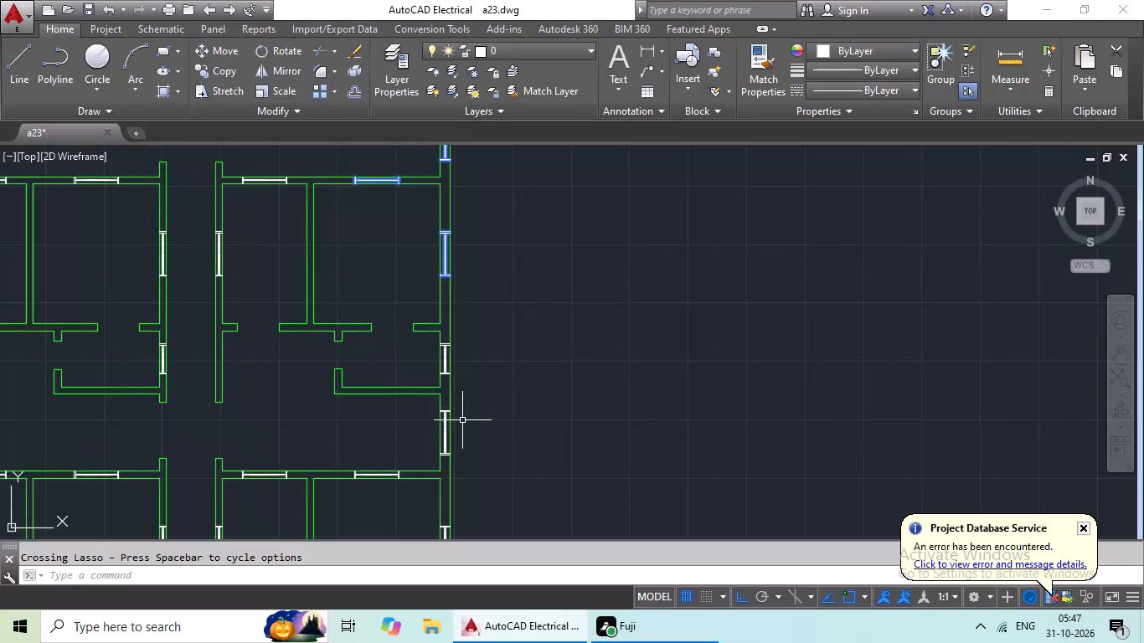
scroll(470, 425, "down", 3)
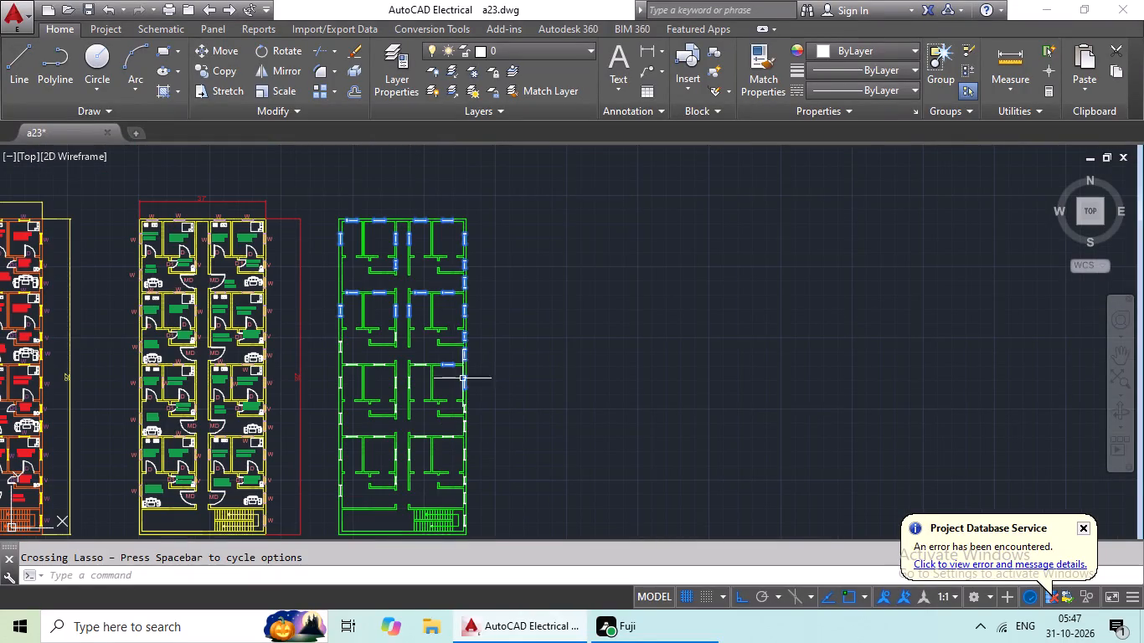
scroll(459, 404, "up", 5)
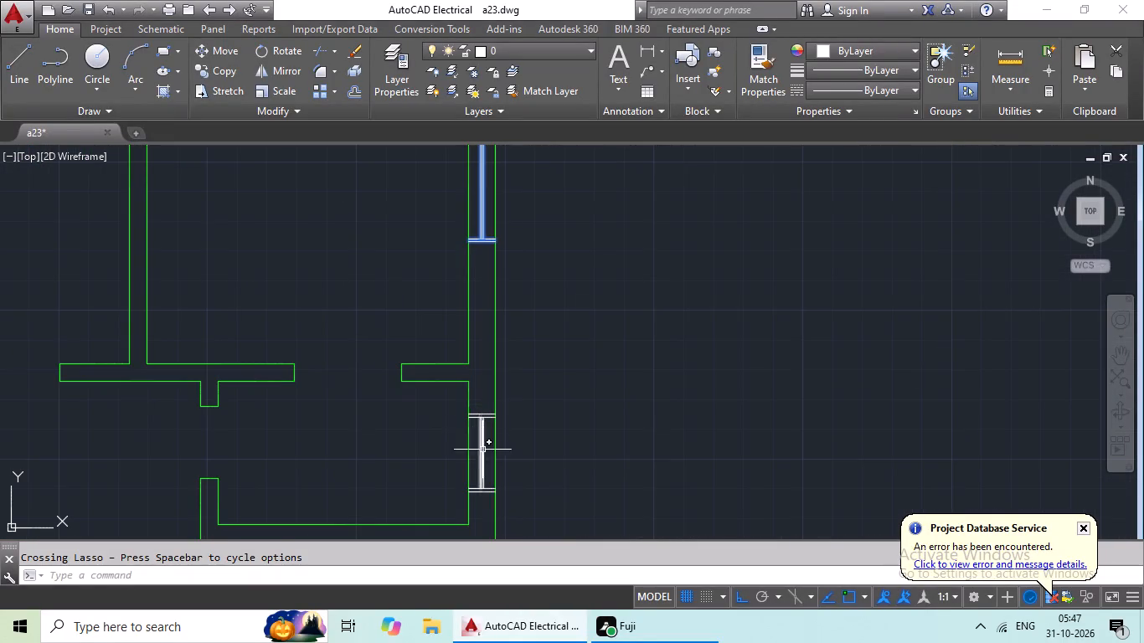
scroll(482, 449, "up", 1)
middle_click_drag(465, 427, 405, 302)
scroll(428, 324, "up", 3)
left_click_drag(450, 295, 429, 310)
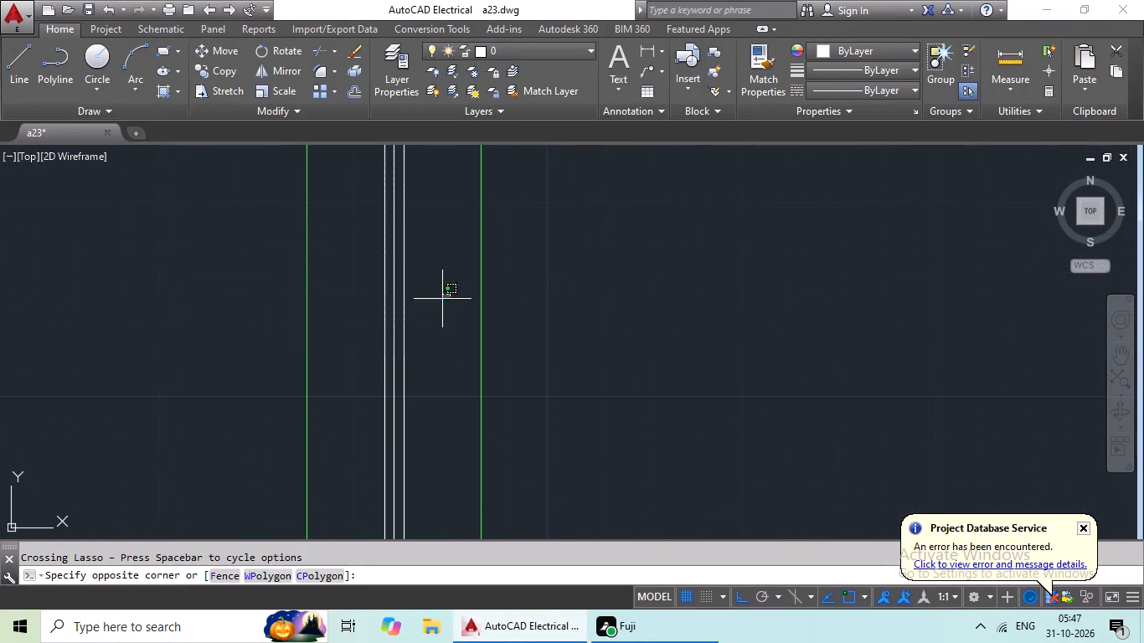
left_click_drag(429, 310, 351, 396)
scroll(380, 383, "down", 2)
middle_click_drag(384, 390, 376, 250)
scroll(404, 315, "up", 3)
left_click_drag(409, 294, 340, 449)
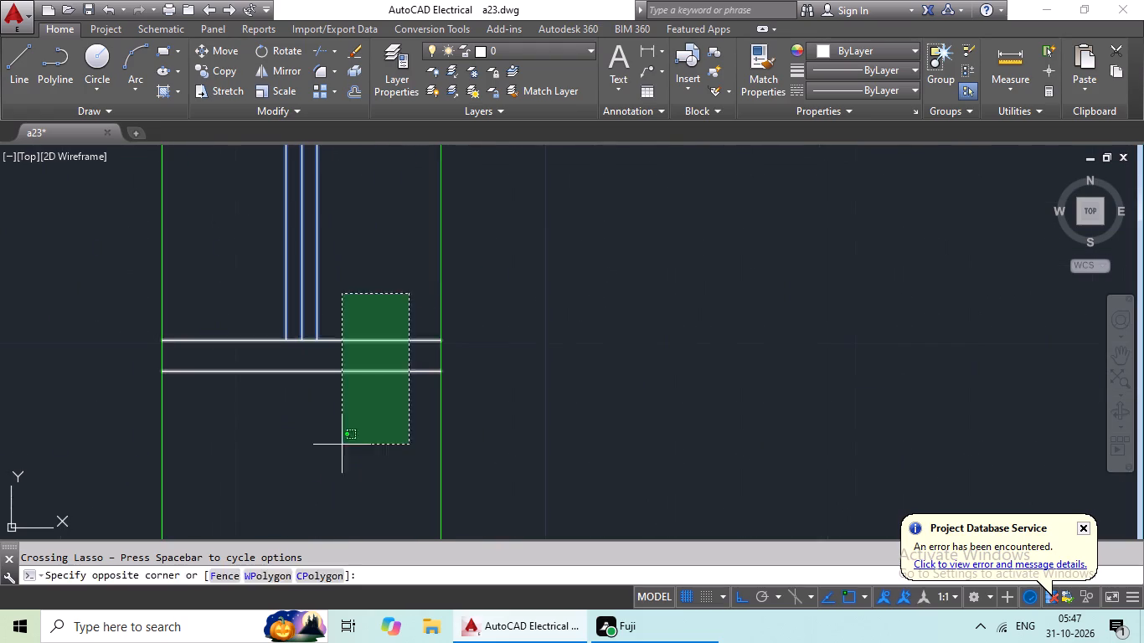
left_click_drag(340, 449, 338, 454)
middle_click_drag(390, 261, 390, 476)
middle_click_drag(384, 312, 384, 559)
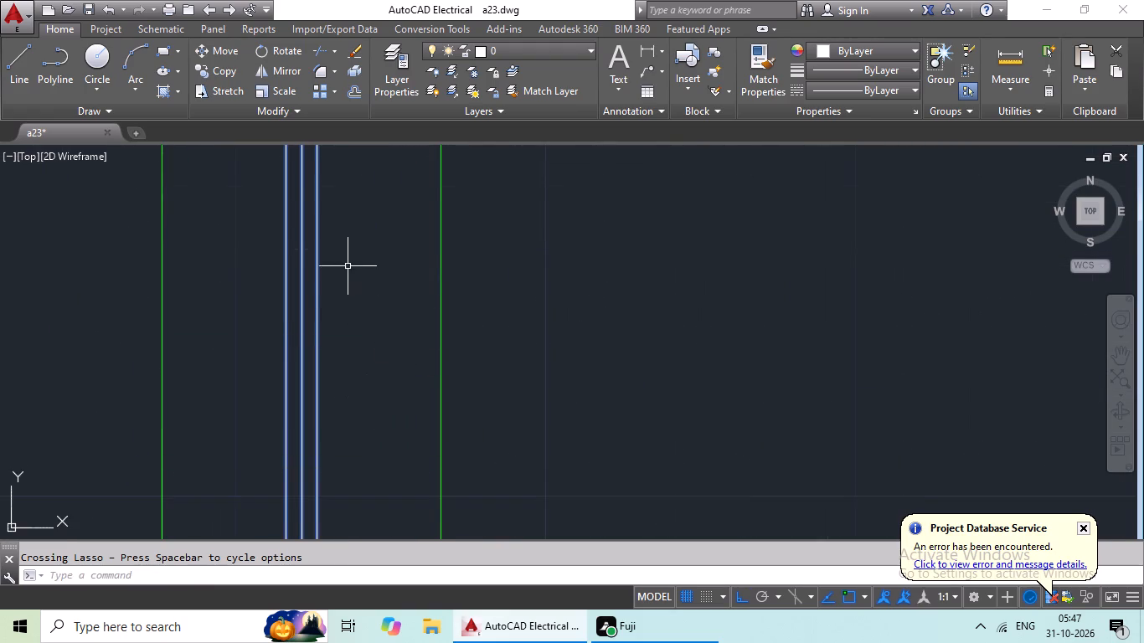
middle_click_drag(344, 306, 358, 569)
left_click_drag(340, 233, 268, 380)
Add the glazing and end lines of the third-row right unit's corridor-side room window in its upper wall to the selection.
scroll(339, 316, "down", 4)
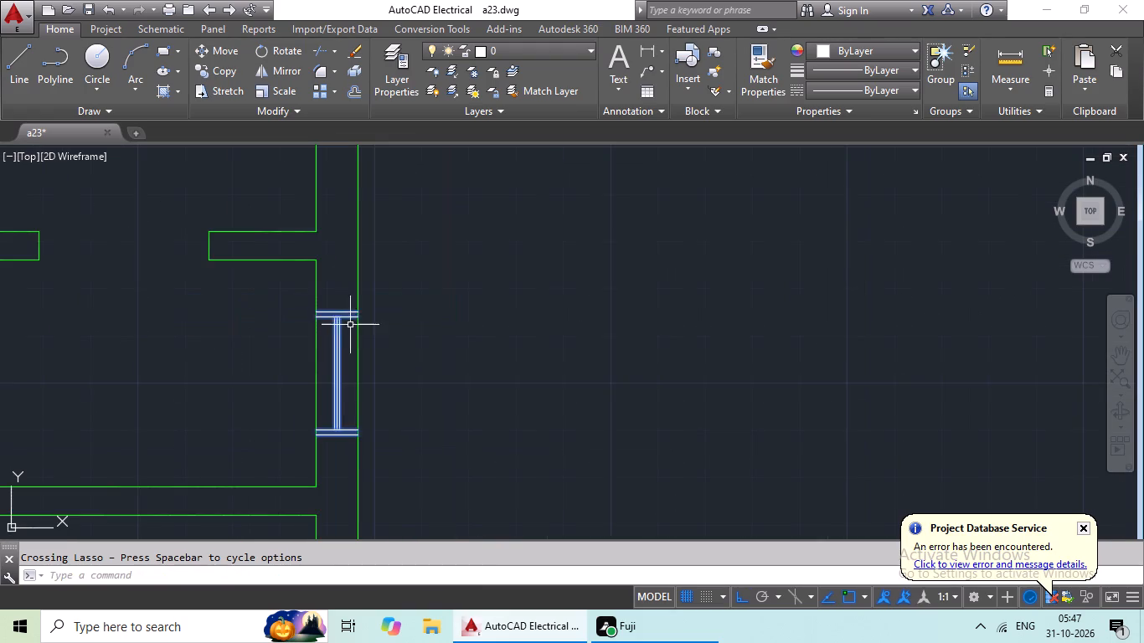
scroll(209, 353, "down", 3)
middle_click_drag(188, 355, 492, 346)
middle_click_drag(379, 270, 389, 466)
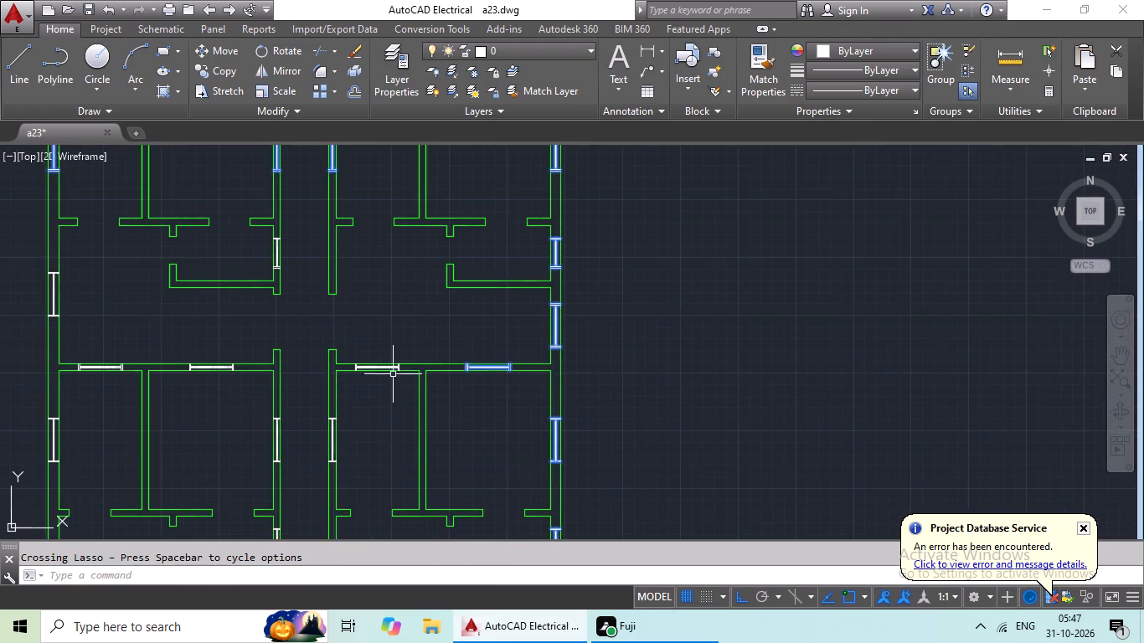
scroll(393, 366, "up", 8)
left_click_drag(521, 385, 190, 411)
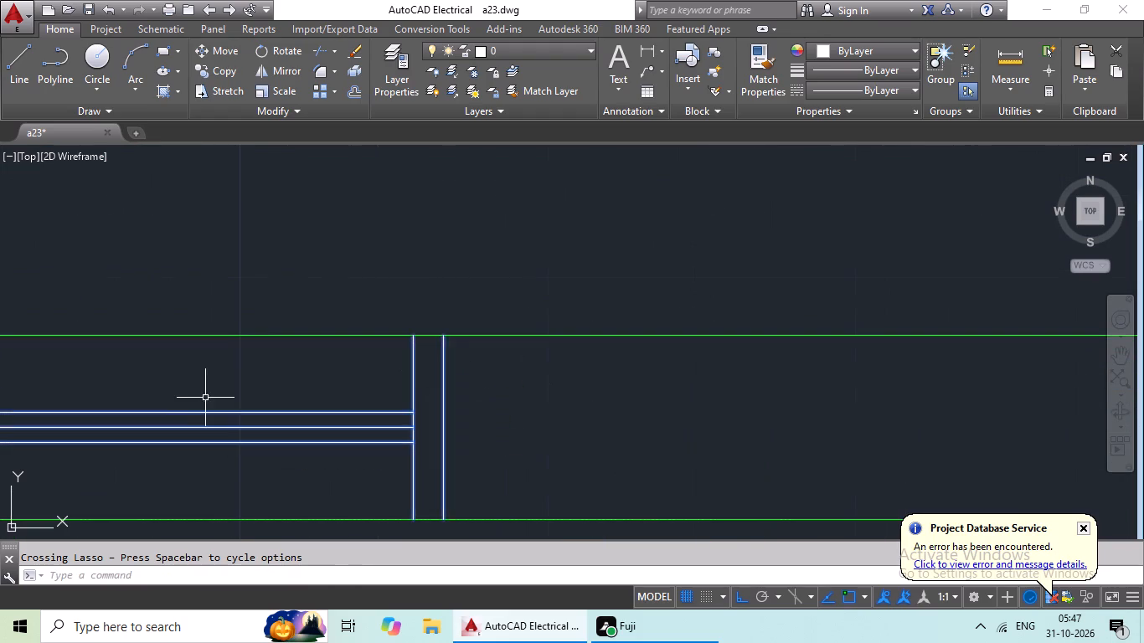
middle_click_drag(227, 404, 952, 430)
middle_click_drag(279, 447, 581, 441)
left_click_drag(415, 396, 195, 450)
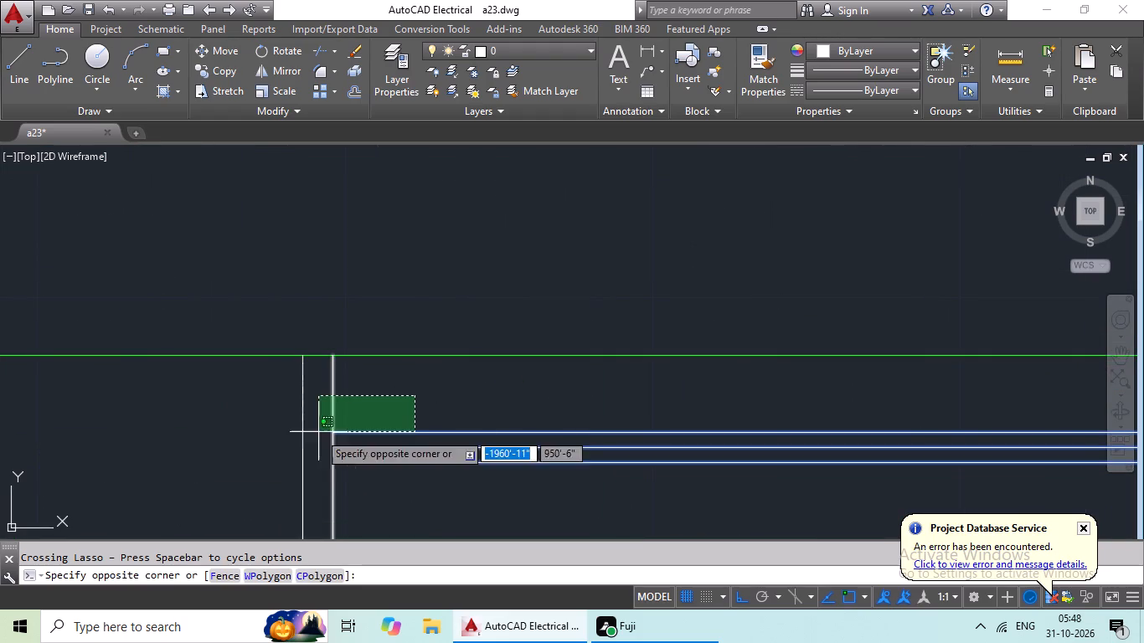
left_click(209, 442)
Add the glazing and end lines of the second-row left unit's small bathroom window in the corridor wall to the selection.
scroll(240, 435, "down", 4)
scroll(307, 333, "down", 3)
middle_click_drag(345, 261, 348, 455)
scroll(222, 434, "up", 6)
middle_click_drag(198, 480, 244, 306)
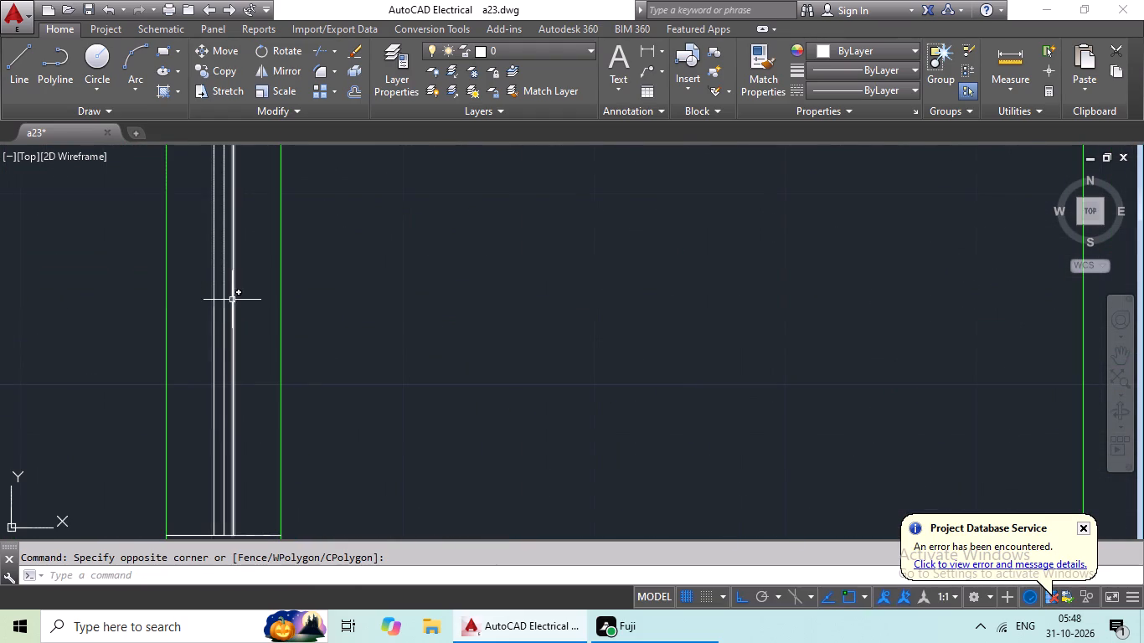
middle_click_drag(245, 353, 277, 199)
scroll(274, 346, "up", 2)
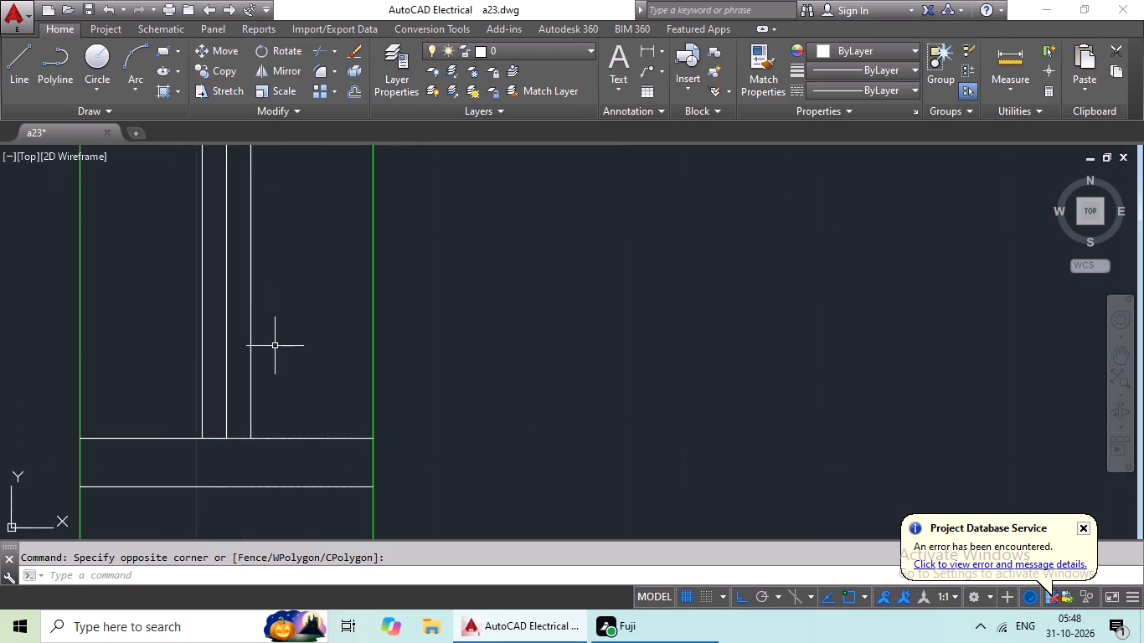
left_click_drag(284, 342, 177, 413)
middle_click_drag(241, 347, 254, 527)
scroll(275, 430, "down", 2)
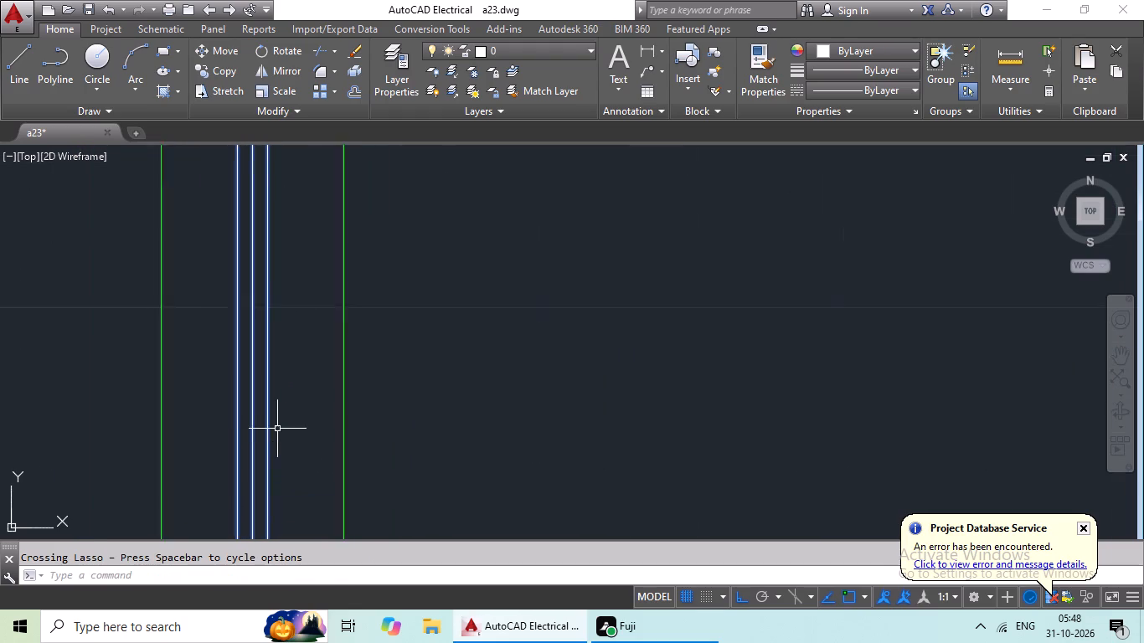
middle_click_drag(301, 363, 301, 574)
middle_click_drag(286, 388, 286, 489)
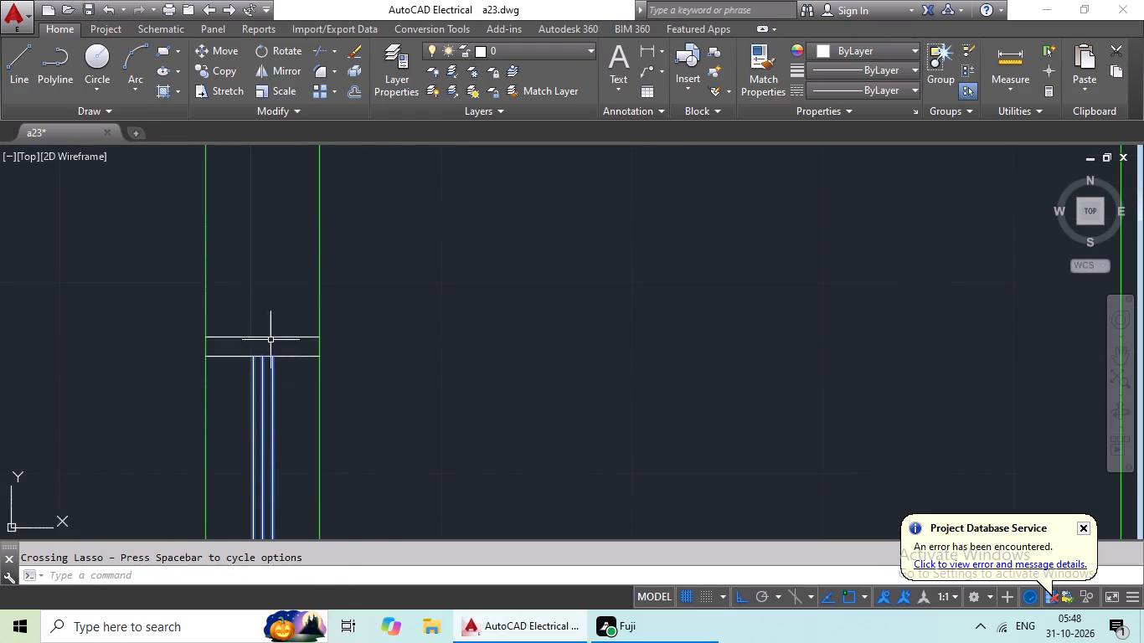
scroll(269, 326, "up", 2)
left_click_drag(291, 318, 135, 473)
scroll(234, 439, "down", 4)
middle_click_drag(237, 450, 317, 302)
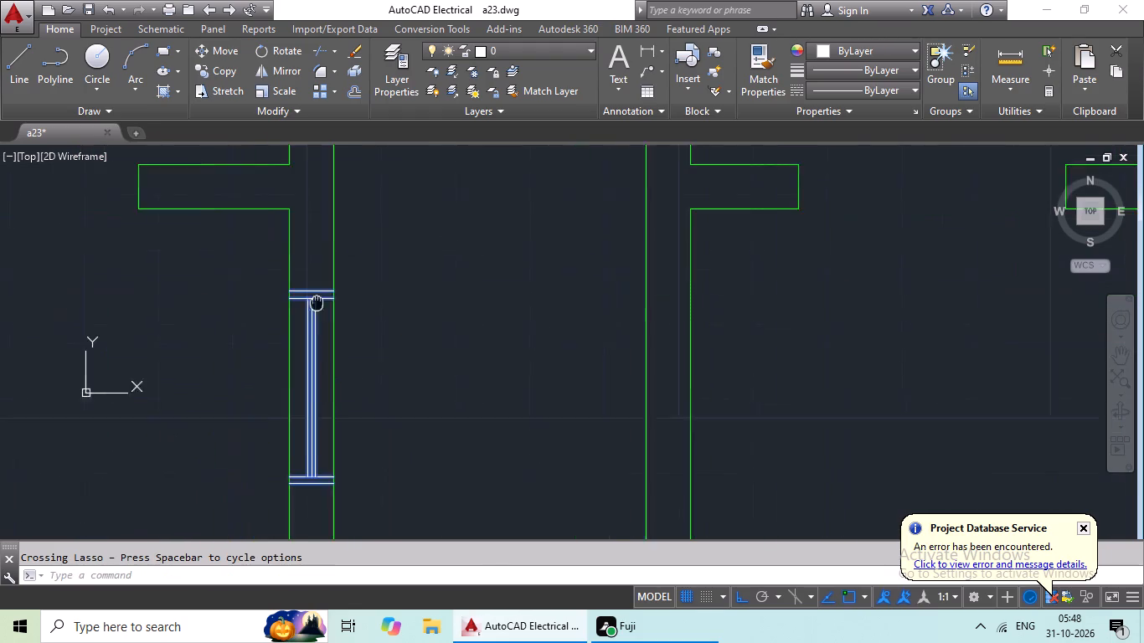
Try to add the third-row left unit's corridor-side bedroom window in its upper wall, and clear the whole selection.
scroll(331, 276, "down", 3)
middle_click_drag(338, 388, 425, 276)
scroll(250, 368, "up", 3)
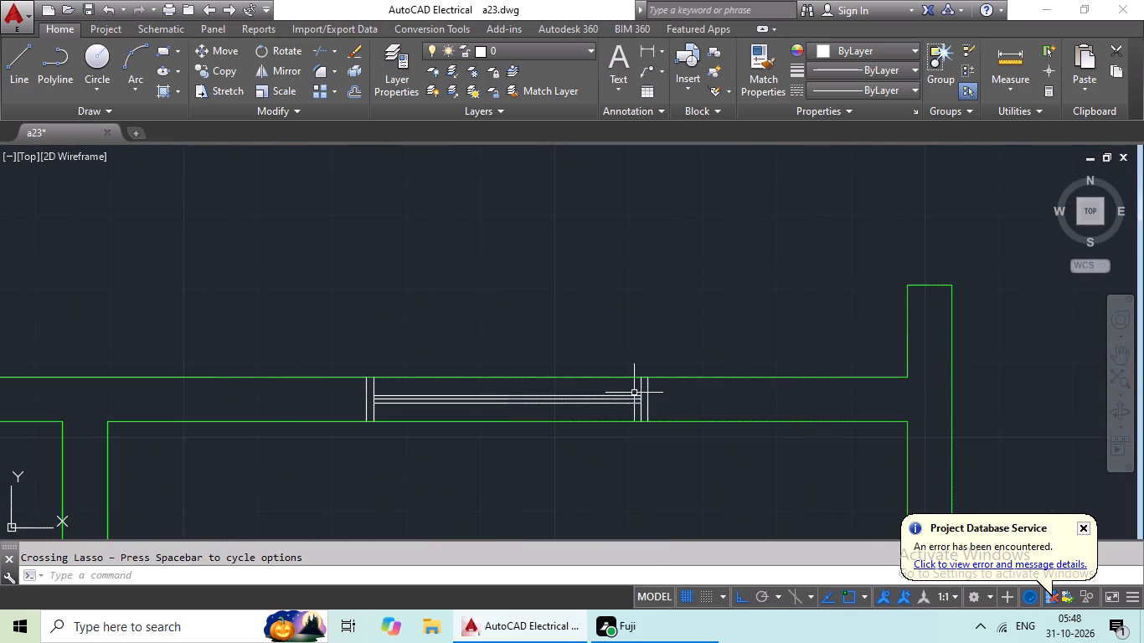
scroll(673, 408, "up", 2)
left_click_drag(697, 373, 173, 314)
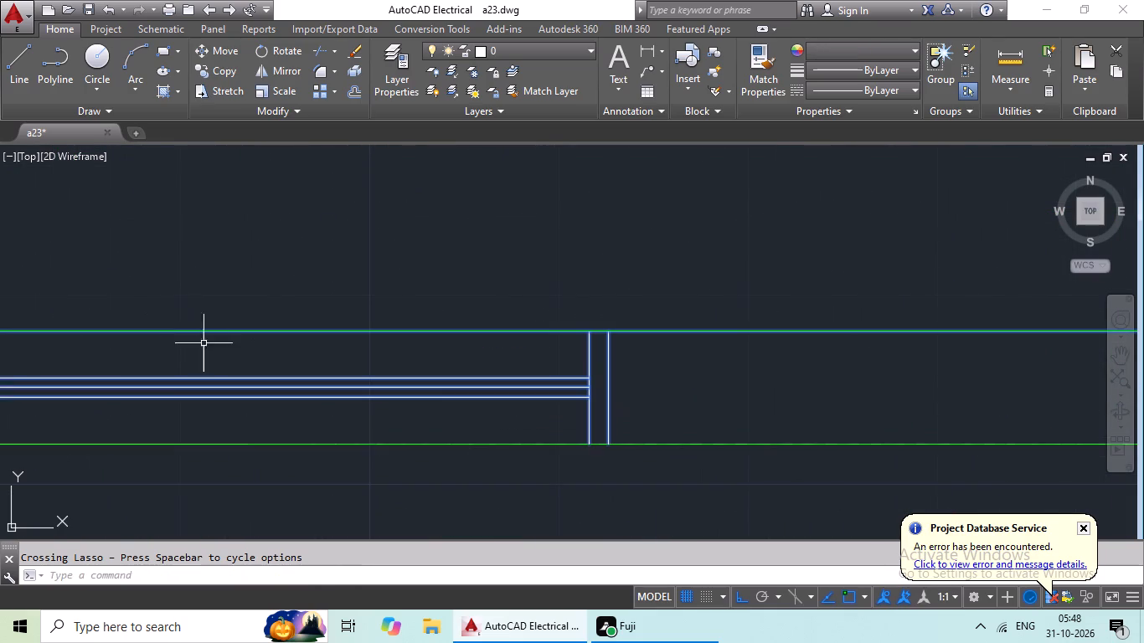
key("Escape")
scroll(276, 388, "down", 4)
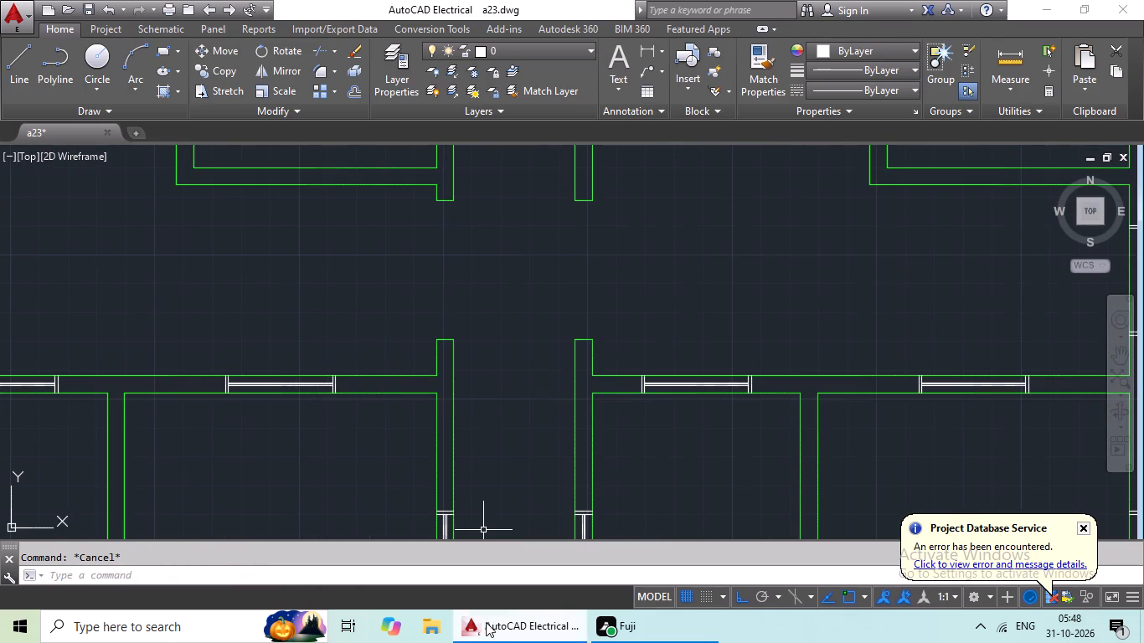
Select the glazing and end lines of the top-row right unit's bedroom window in the top wall of the green plan.
scroll(555, 610, "down", 4)
scroll(739, 353, "down", 3)
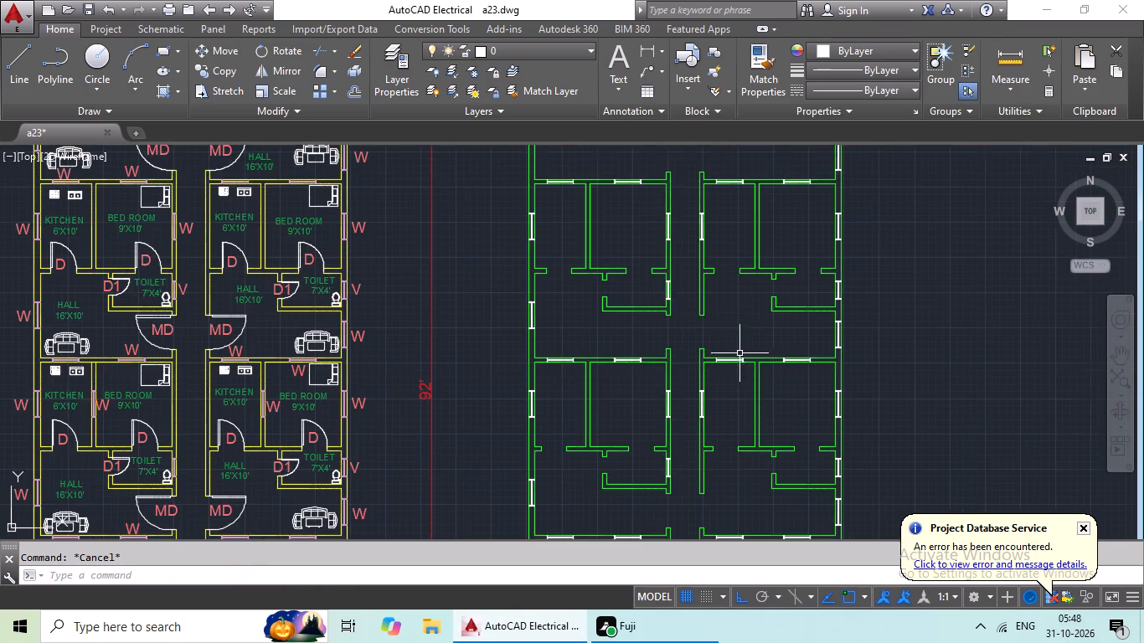
middle_click_drag(725, 331, 640, 476)
middle_click_drag(662, 307, 611, 438)
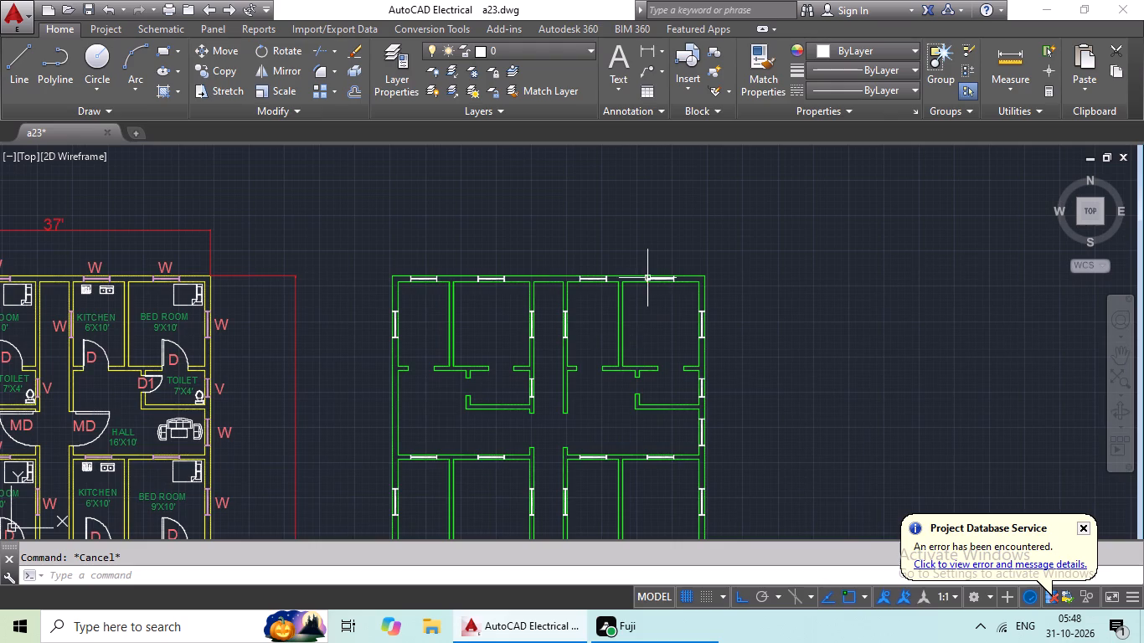
scroll(652, 280, "up", 4)
scroll(780, 275, "up", 3)
left_click_drag(918, 264, 482, 308)
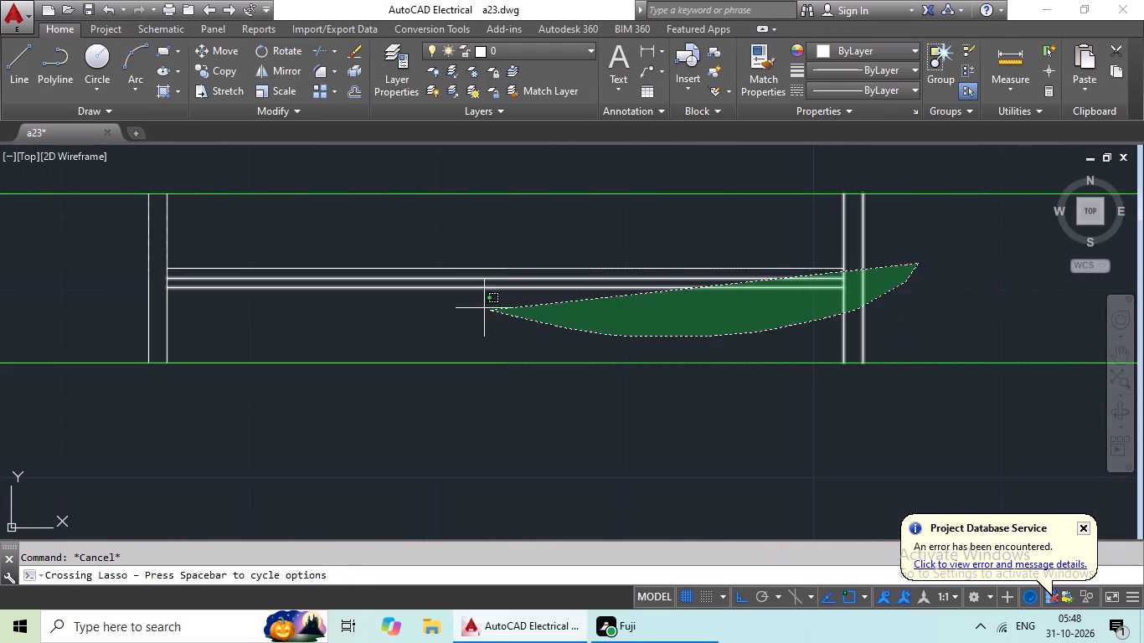
left_click_drag(482, 308, 461, 300)
middle_click_drag(488, 295, 729, 338)
left_click_drag(714, 285, 302, 305)
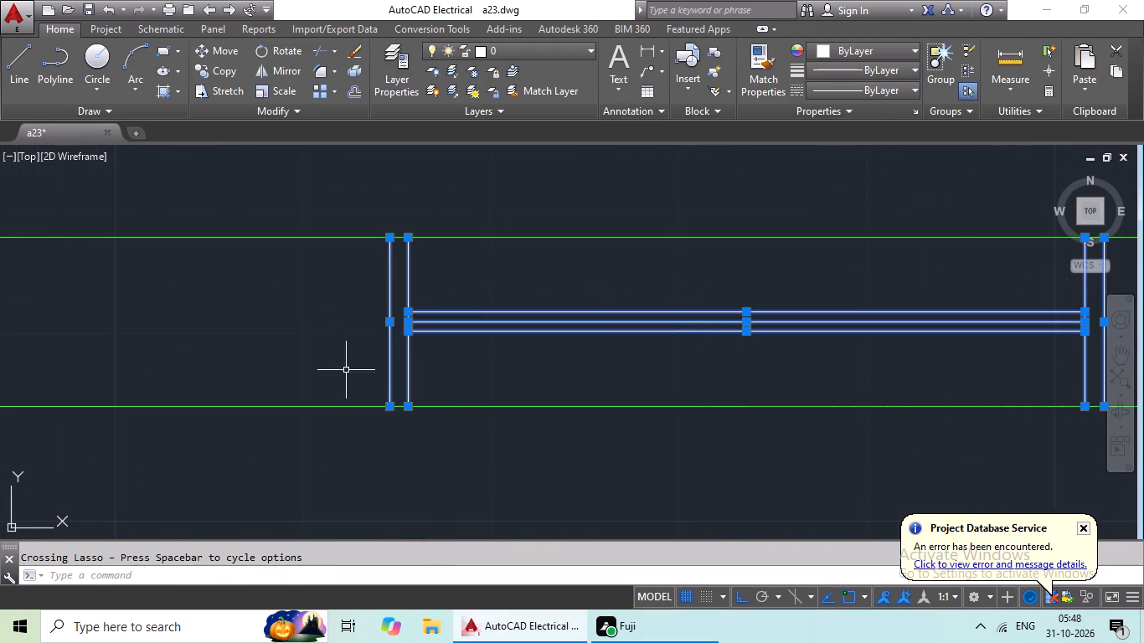
Add the glazing and end lines of the top-row right unit's corridor-side room window in the top wall to the selection.
scroll(353, 371, "down", 3)
middle_click_drag(352, 424, 709, 399)
scroll(502, 331, "up", 4)
left_click_drag(770, 305, 755, 329)
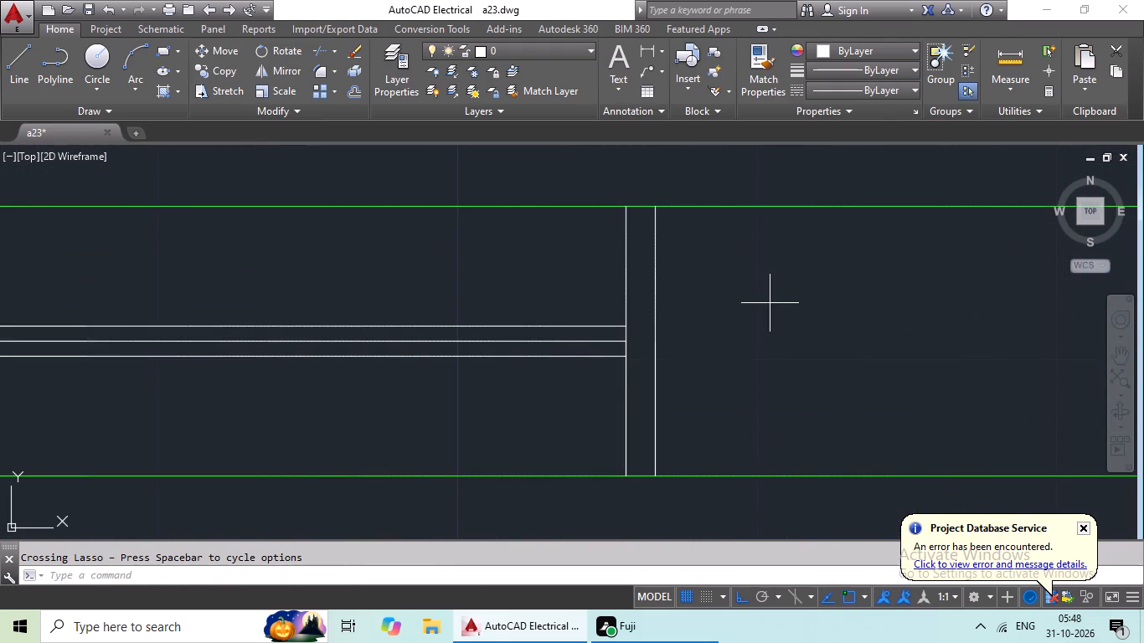
left_click_drag(755, 329, 246, 296)
middle_click_drag(276, 290, 960, 300)
left_click_drag(396, 271, 11, 347)
Add the glazing and end lines of the top-row left unit's corridor-side bedroom window in the top wall to the selection.
scroll(424, 332, "down", 2)
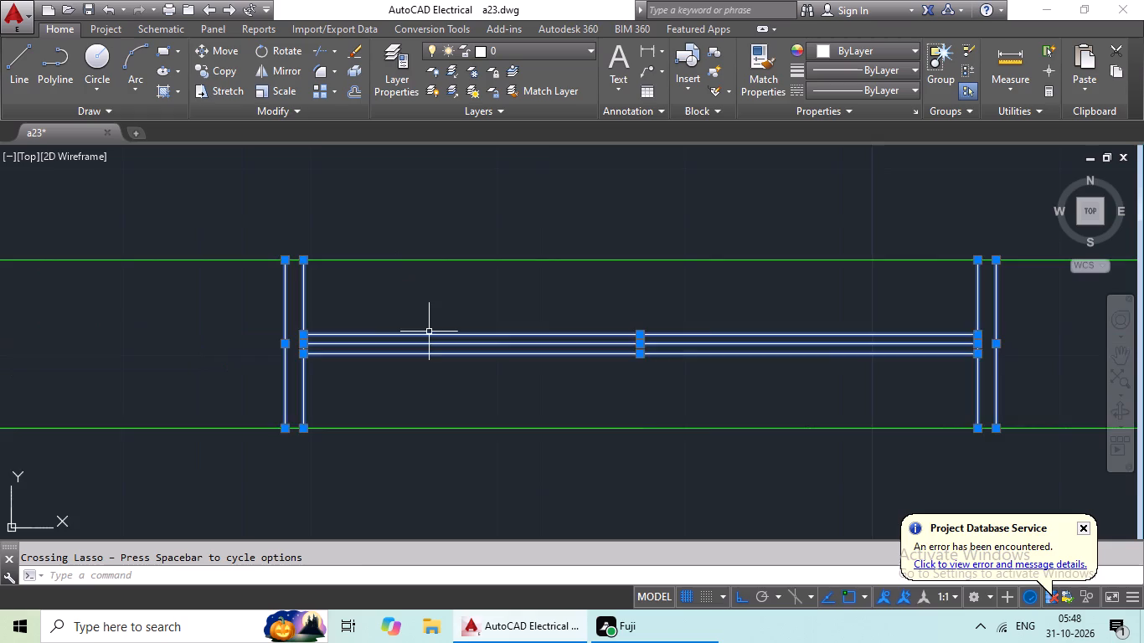
scroll(431, 332, "down", 2)
middle_click_drag(314, 419, 873, 273)
scroll(507, 190, "up", 2)
middle_click_drag(504, 193, 524, 217)
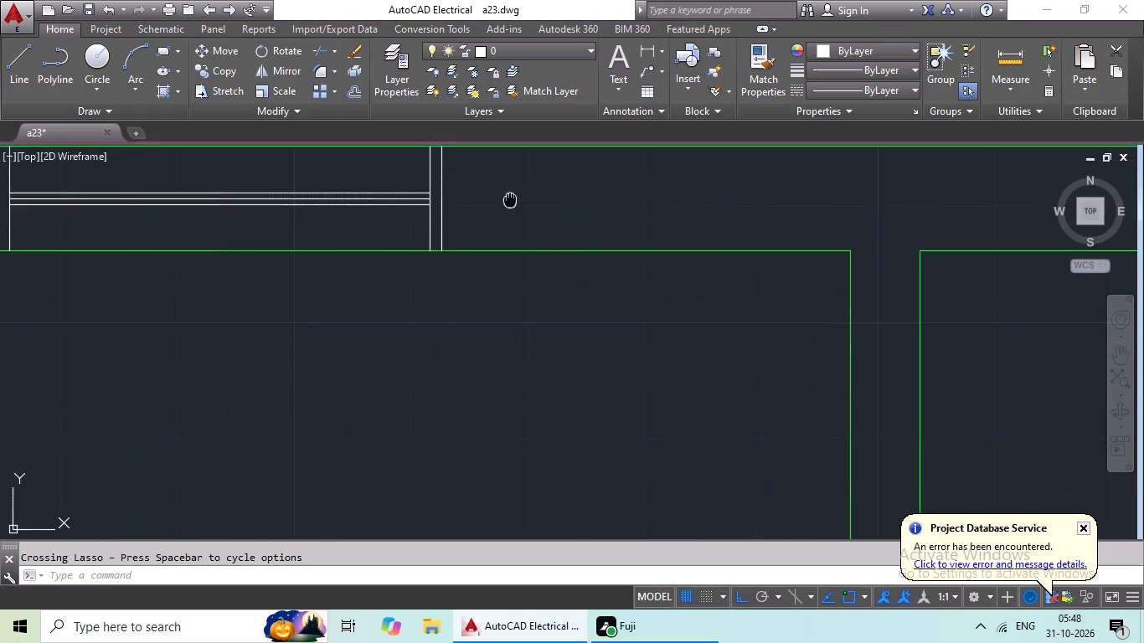
middle_click_drag(524, 217, 712, 339)
scroll(635, 337, "up", 1)
left_click_drag(805, 322, 347, 315)
middle_click_drag(358, 311, 963, 328)
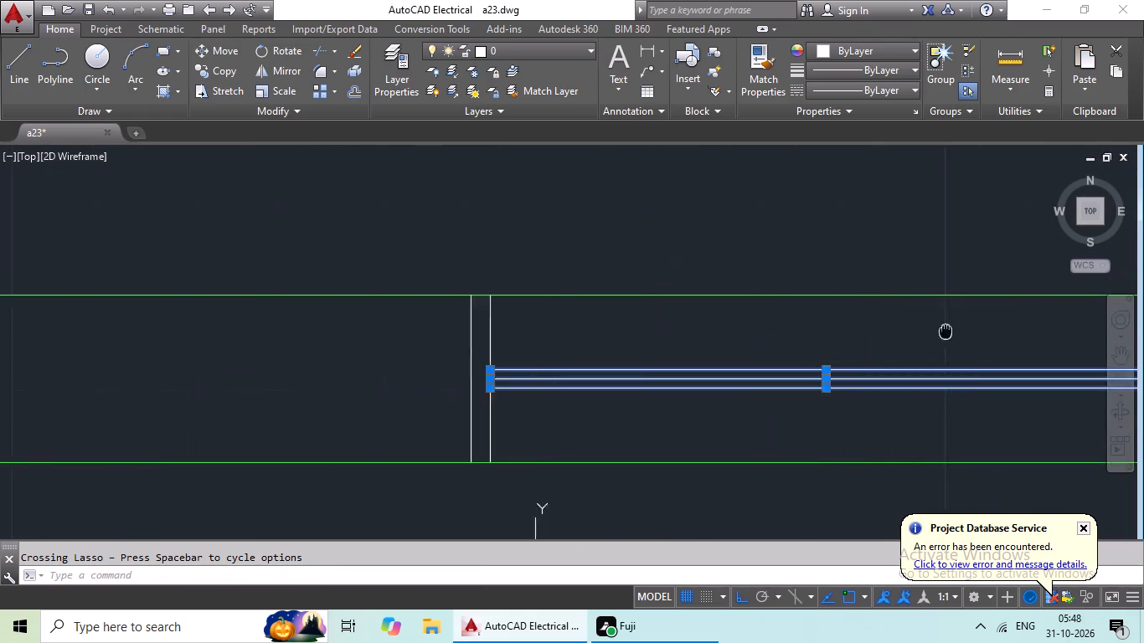
middle_click_drag(963, 328, 1035, 321)
left_click_drag(763, 321, 427, 347)
Add the glazing and end lines of the top-row left unit's outer room window in the top wall to the selection.
scroll(645, 342, "down", 3)
middle_click_drag(446, 393, 873, 391)
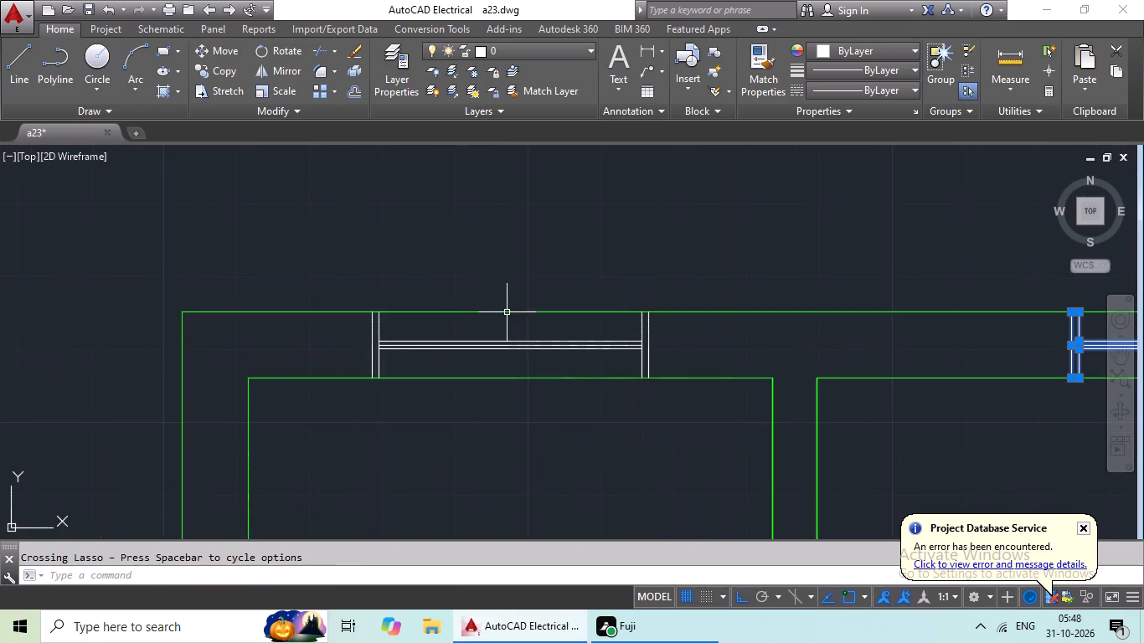
scroll(508, 311, "up", 1)
scroll(719, 371, "up", 2)
left_click_drag(868, 328, 394, 304)
middle_click_drag(415, 311, 961, 376)
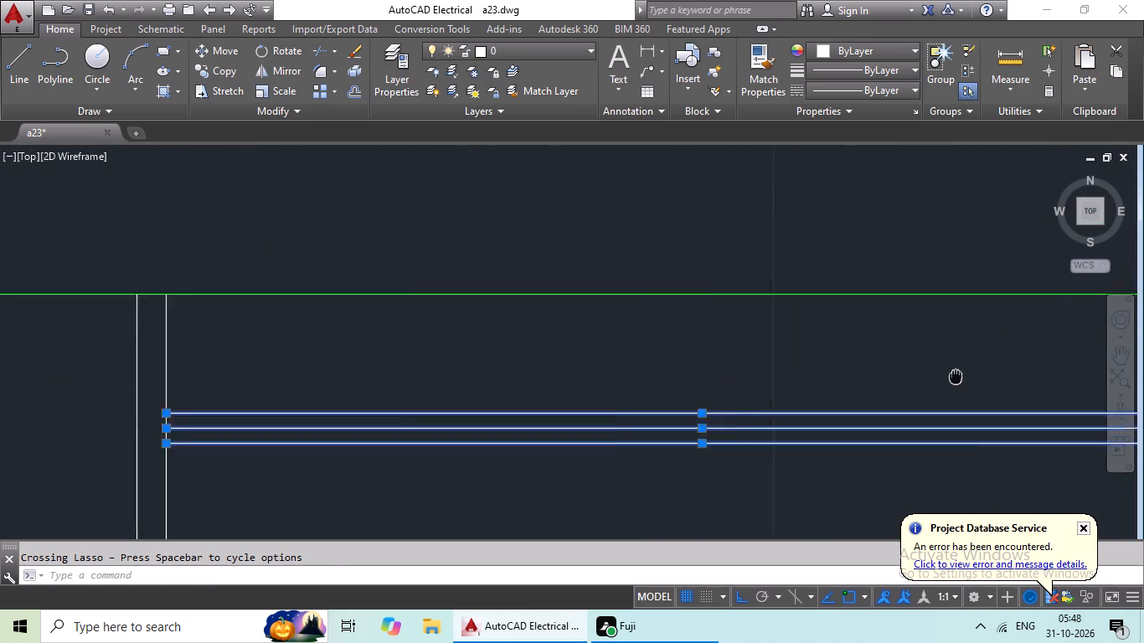
middle_click_drag(961, 376, 975, 373)
left_click_drag(394, 350, 44, 411)
left_click_drag(163, 404, 209, 390)
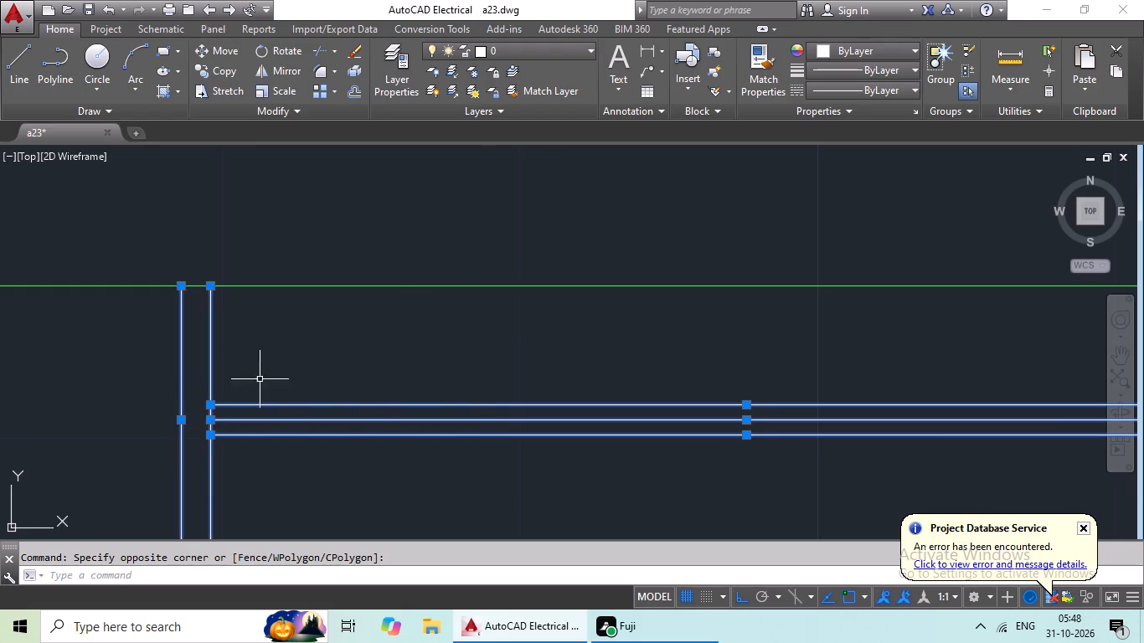
Add the end and glazing lines of the top-row left unit's window in the left outer wall to the selection.
scroll(428, 335, "down", 2)
middle_click_drag(433, 437, 555, 292)
scroll(523, 311, "down", 2)
middle_click_drag(494, 391, 525, 235)
middle_click_drag(472, 398, 510, 302)
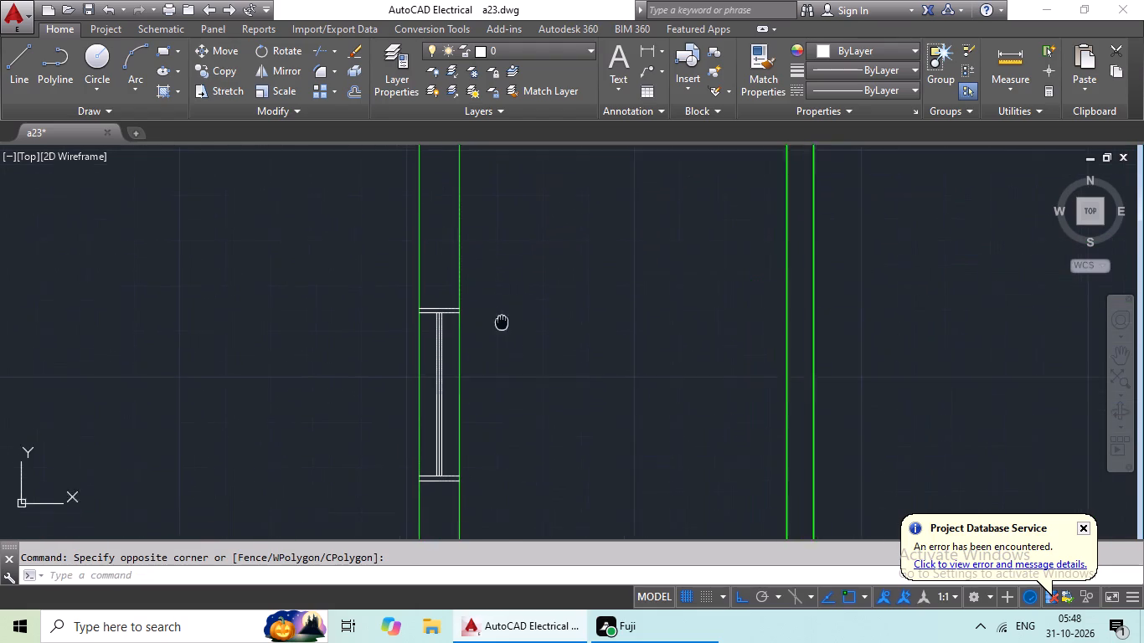
middle_click_drag(510, 302, 531, 251)
scroll(498, 364, "up", 4)
left_click_drag(502, 251, 405, 429)
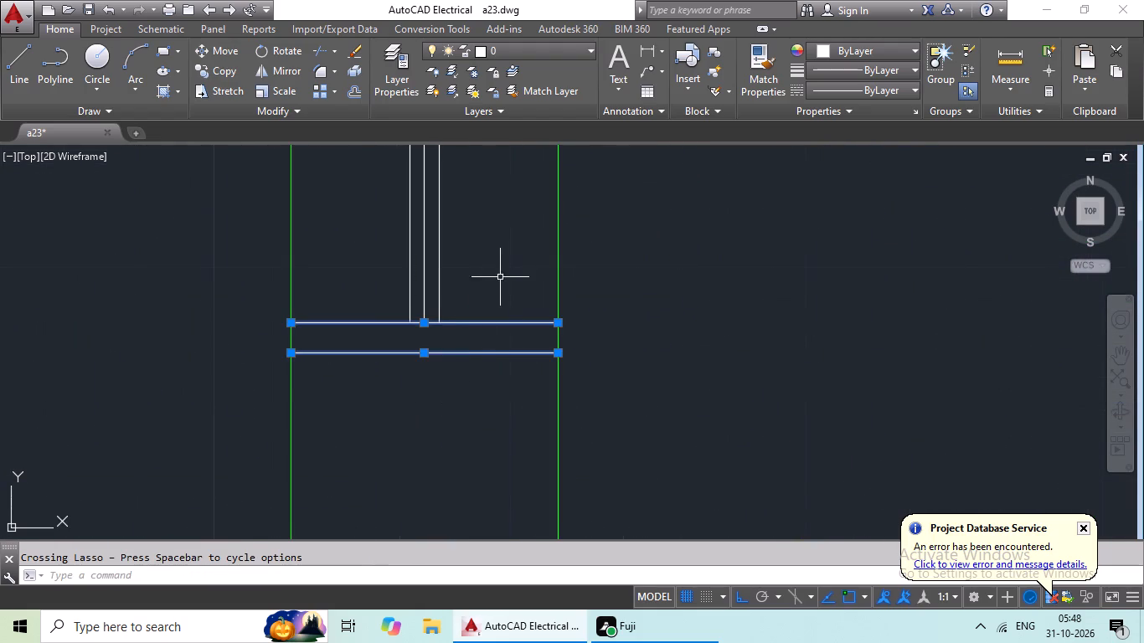
middle_click_drag(498, 290, 455, 430)
middle_click_drag(468, 285, 426, 487)
middle_click_drag(405, 316, 404, 378)
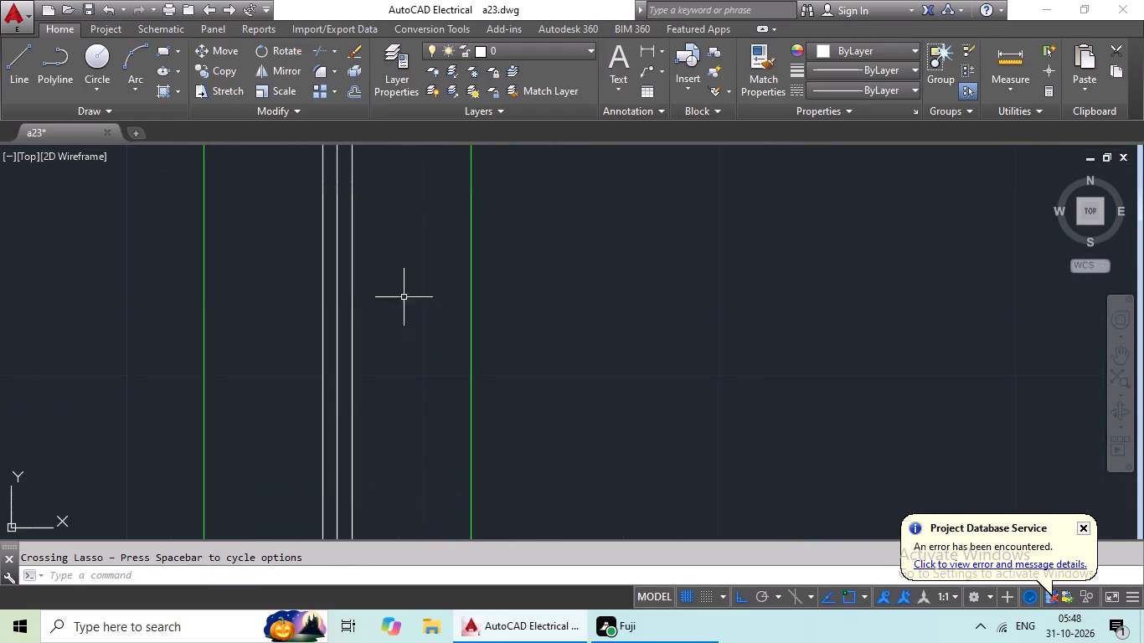
left_click_drag(405, 292, 285, 420)
middle_click_drag(405, 321, 367, 532)
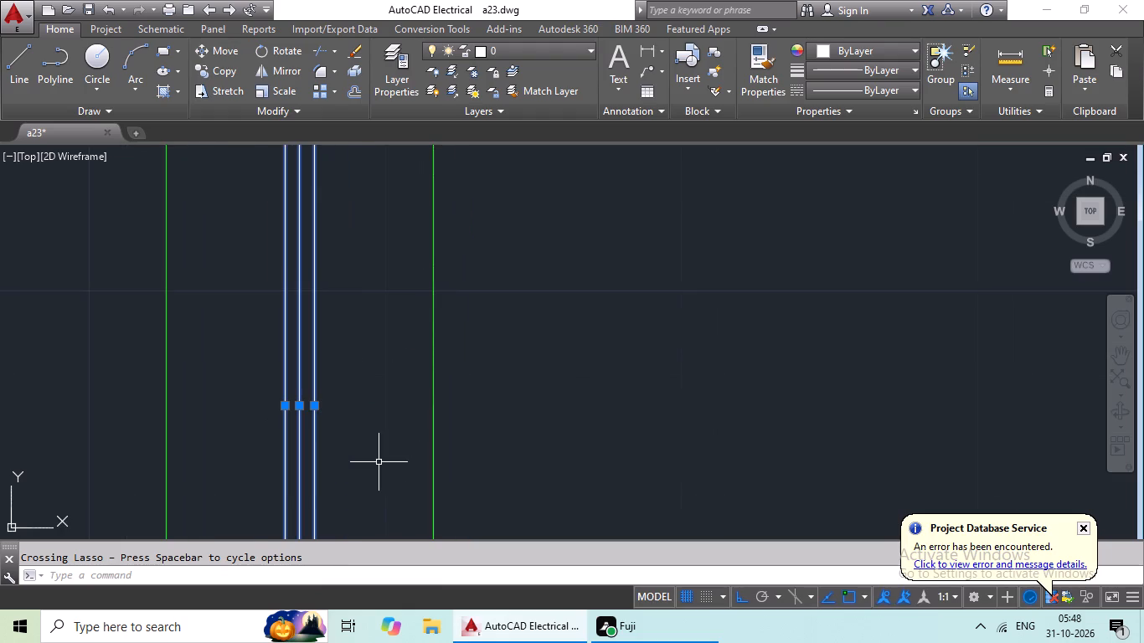
scroll(399, 428, "down", 1)
middle_click_drag(371, 360, 344, 528)
middle_click_drag(361, 402, 361, 534)
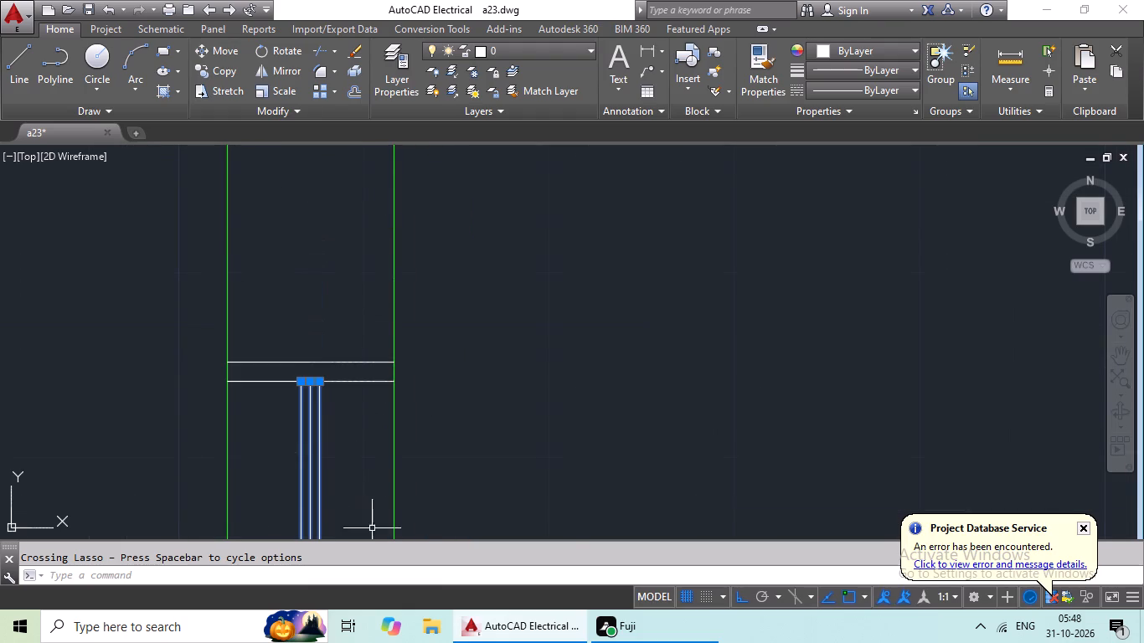
scroll(354, 350, "up", 2)
left_click_drag(374, 345, 269, 481)
Add the glazing and end lines of the top-row left unit's bedroom window in the corridor wall to the selection.
scroll(466, 394, "down", 4)
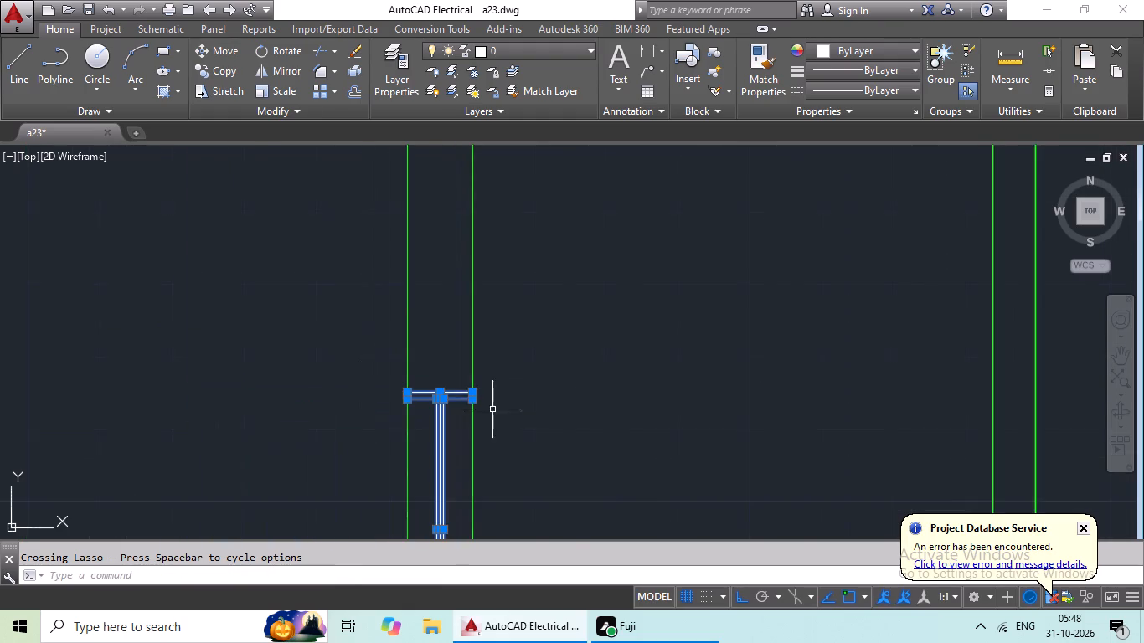
middle_click_drag(636, 425, 436, 386)
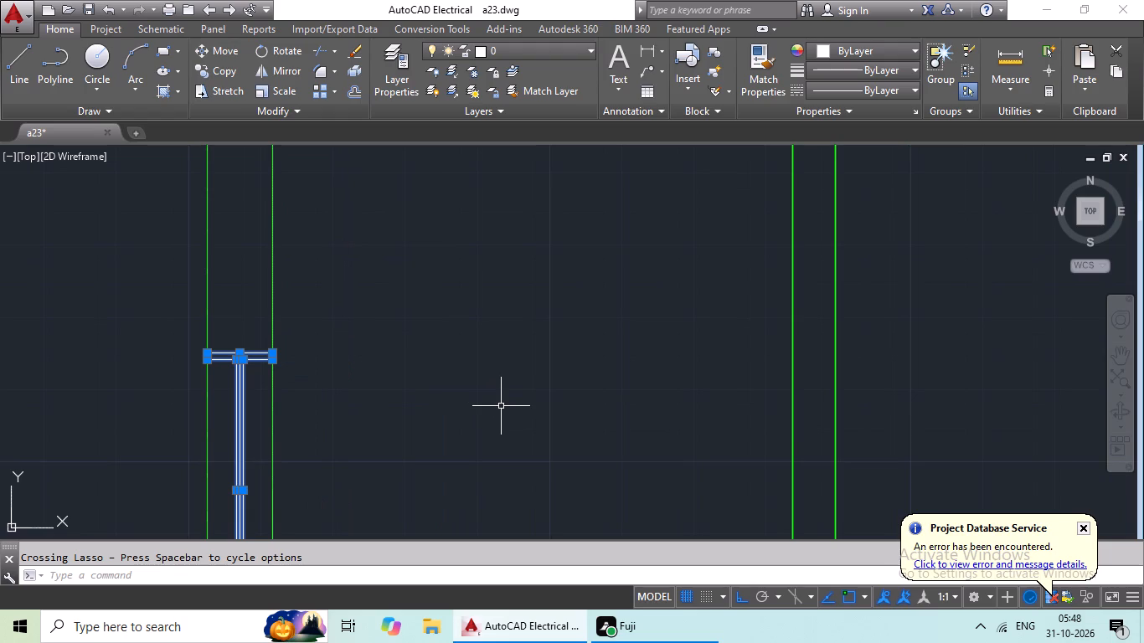
scroll(501, 406, "down", 2)
middle_click_drag(581, 394, 473, 414)
middle_click_drag(594, 436, 413, 315)
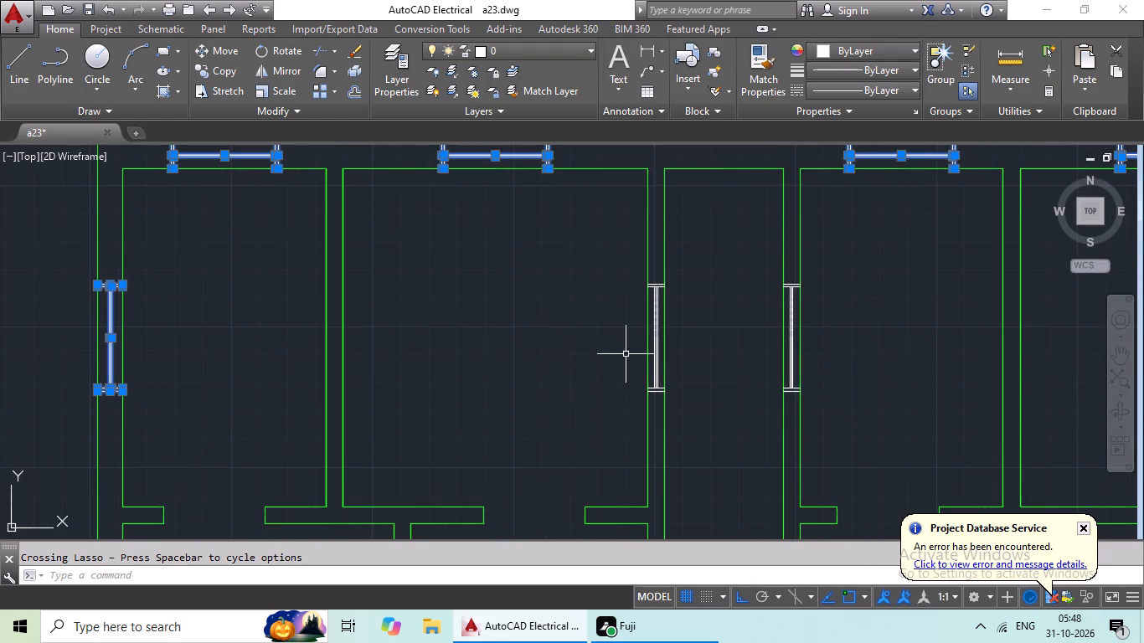
scroll(669, 362, "up", 6)
left_click_drag(610, 347, 449, 439)
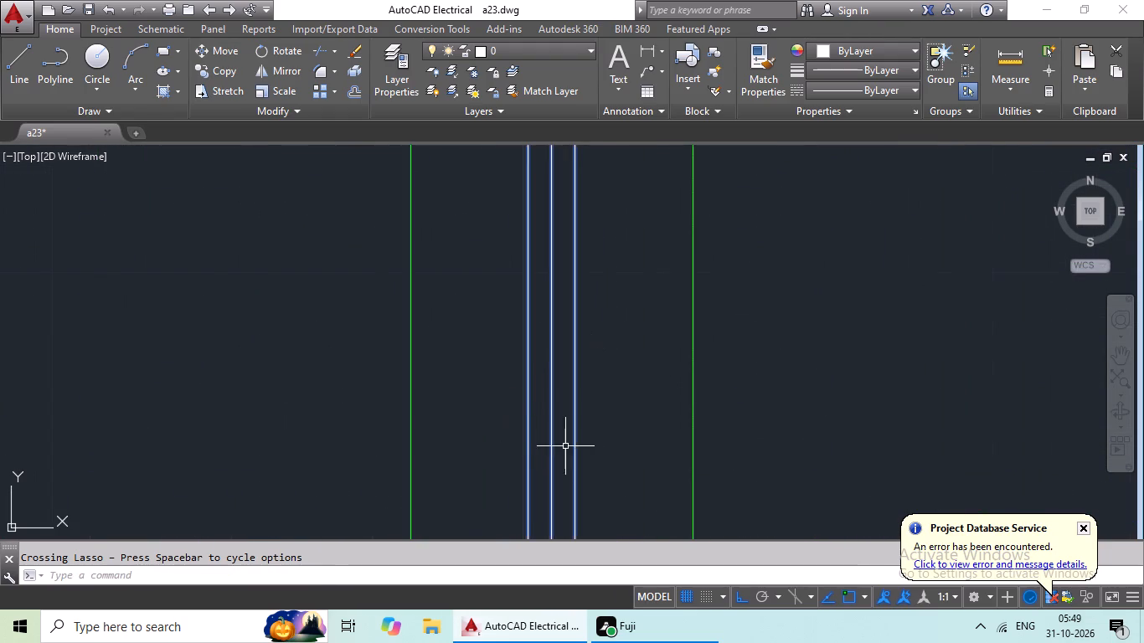
scroll(574, 448, "down", 1)
middle_click_drag(575, 448, 554, 313)
middle_click_drag(557, 443, 559, 263)
left_click_drag(582, 329, 511, 507)
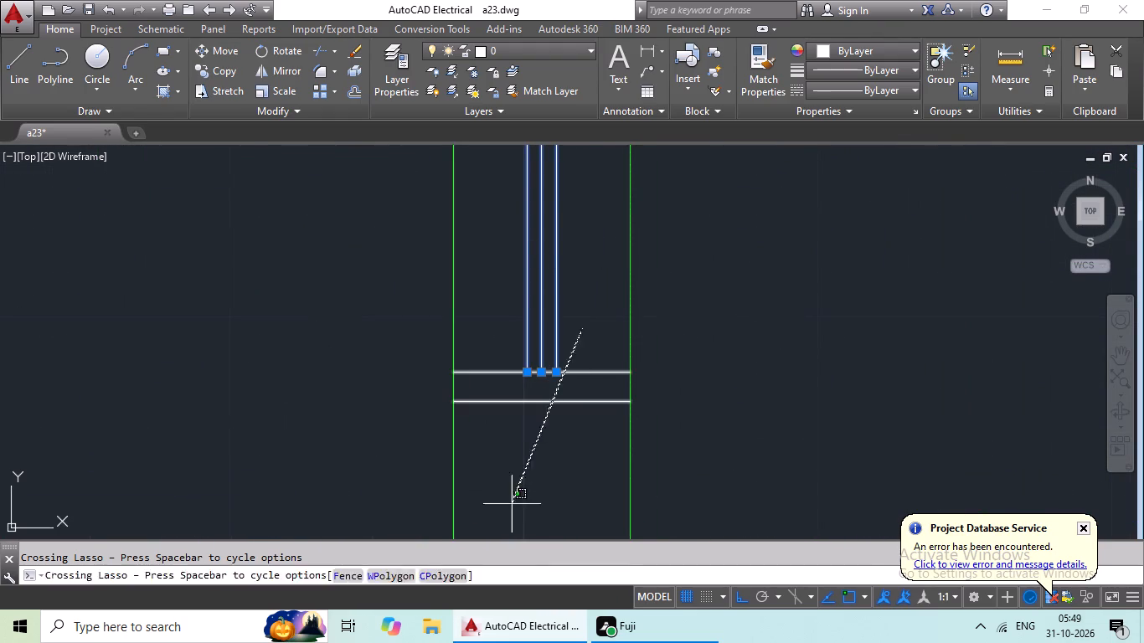
left_click_drag(511, 507, 511, 509)
middle_click_drag(568, 288, 524, 512)
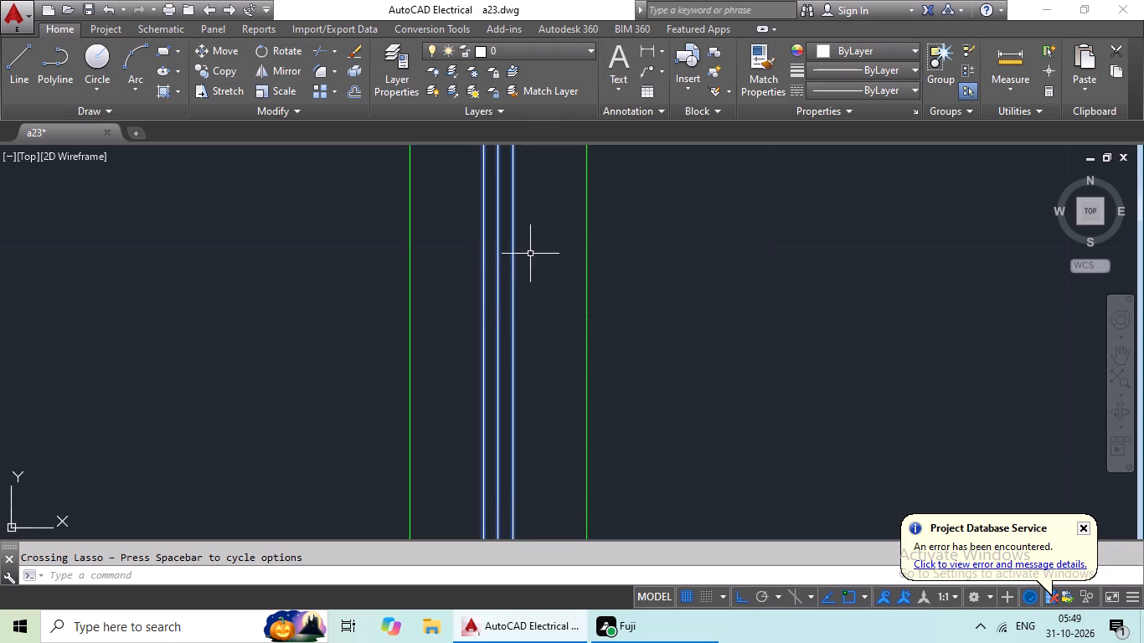
middle_click_drag(530, 254, 477, 548)
middle_click_drag(500, 328, 457, 590)
middle_click_drag(456, 307, 411, 635)
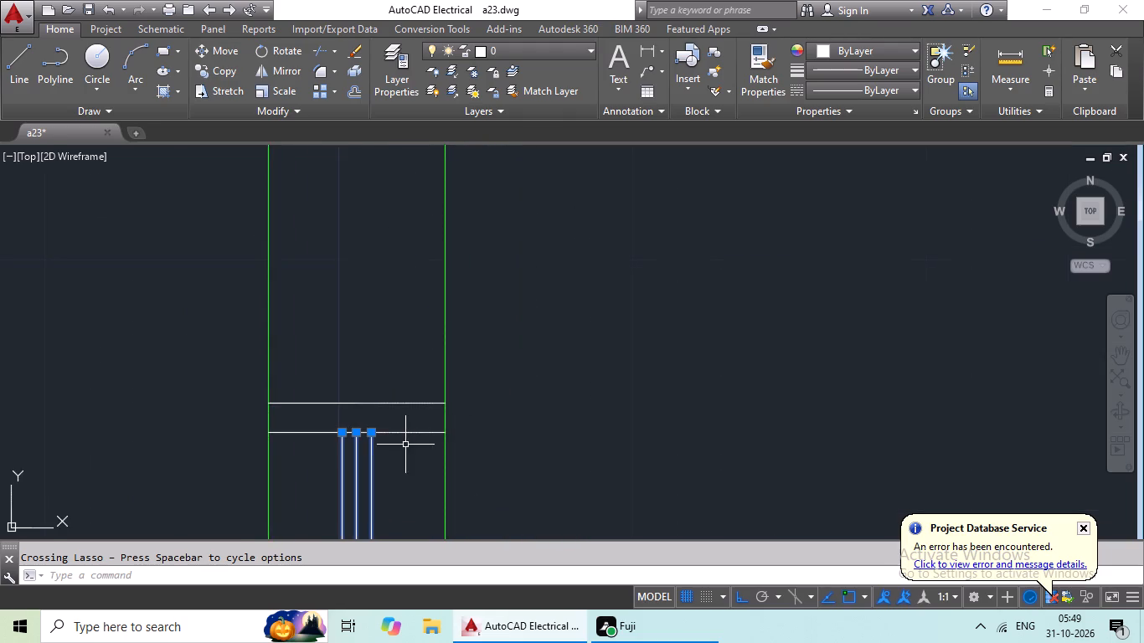
scroll(405, 445, "up", 2)
left_click_drag(428, 312, 389, 507)
left_click_drag(389, 507, 402, 492)
Add the glazing and end lines of the top-row right unit's bedroom window in the corridor wall to the selection.
scroll(546, 372, "down", 4)
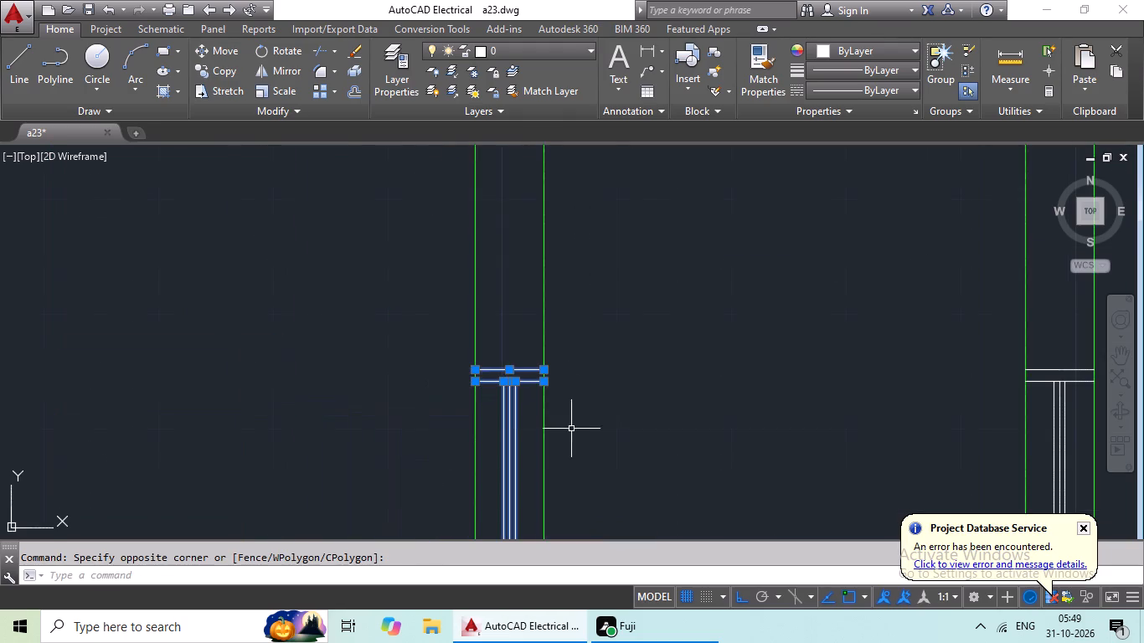
scroll(799, 437, "down", 1)
middle_click_drag(800, 436, 132, 275)
scroll(298, 527, "up", 4)
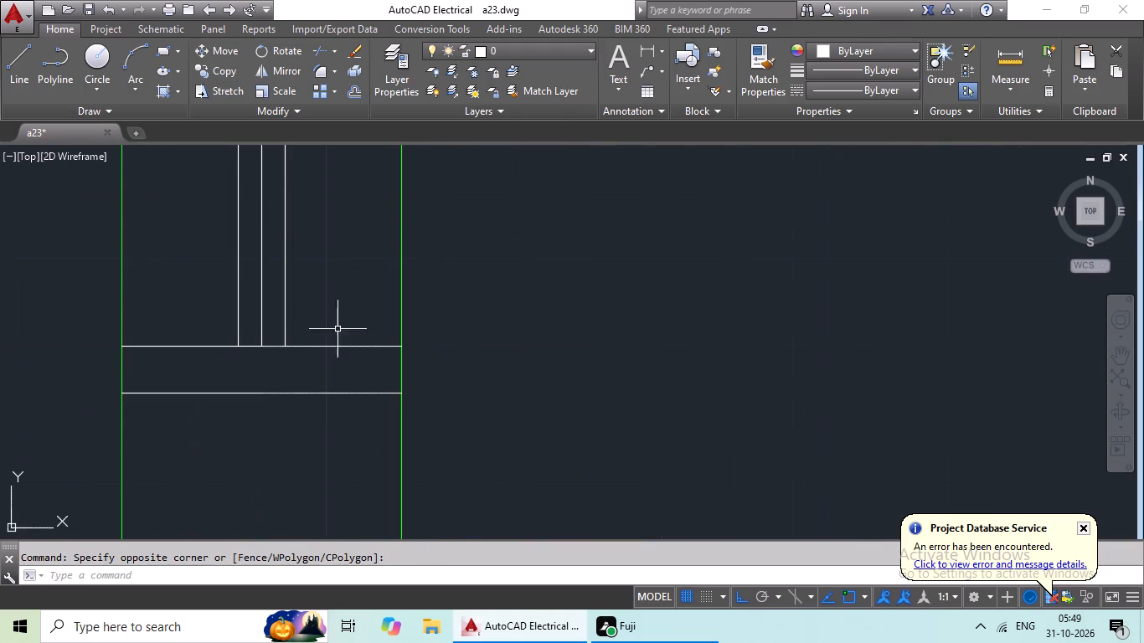
left_click_drag(338, 239, 265, 478)
left_click_drag(341, 224, 188, 341)
middle_click_drag(291, 301, 337, 638)
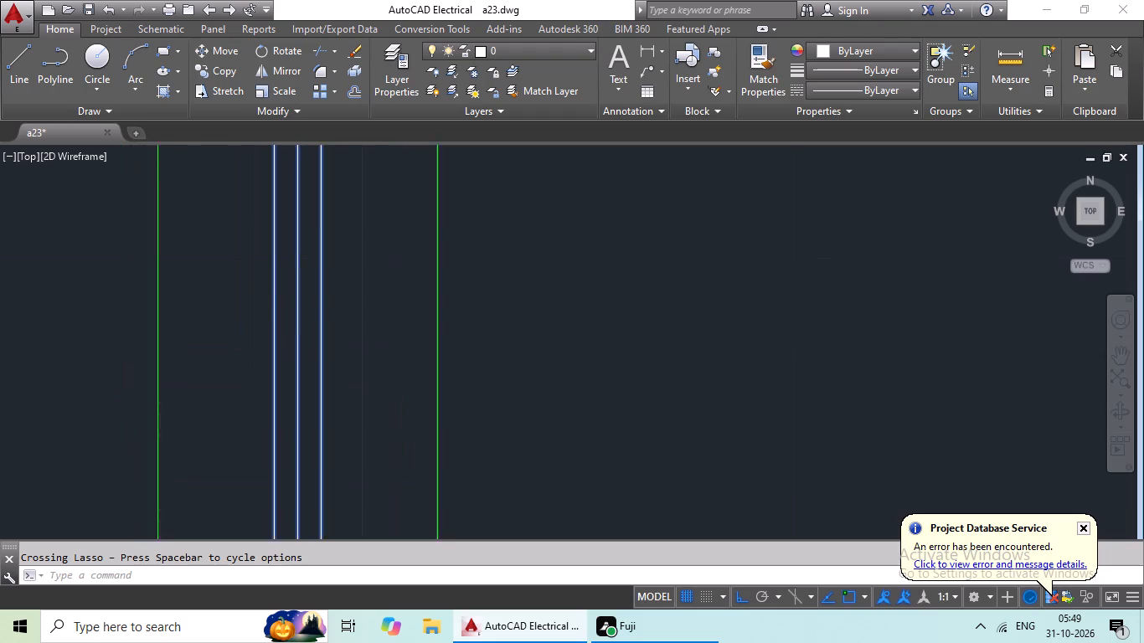
middle_click_drag(337, 638, 343, 642)
scroll(349, 343, "down", 2)
middle_click_drag(370, 321, 319, 568)
middle_click_drag(278, 329, 331, 592)
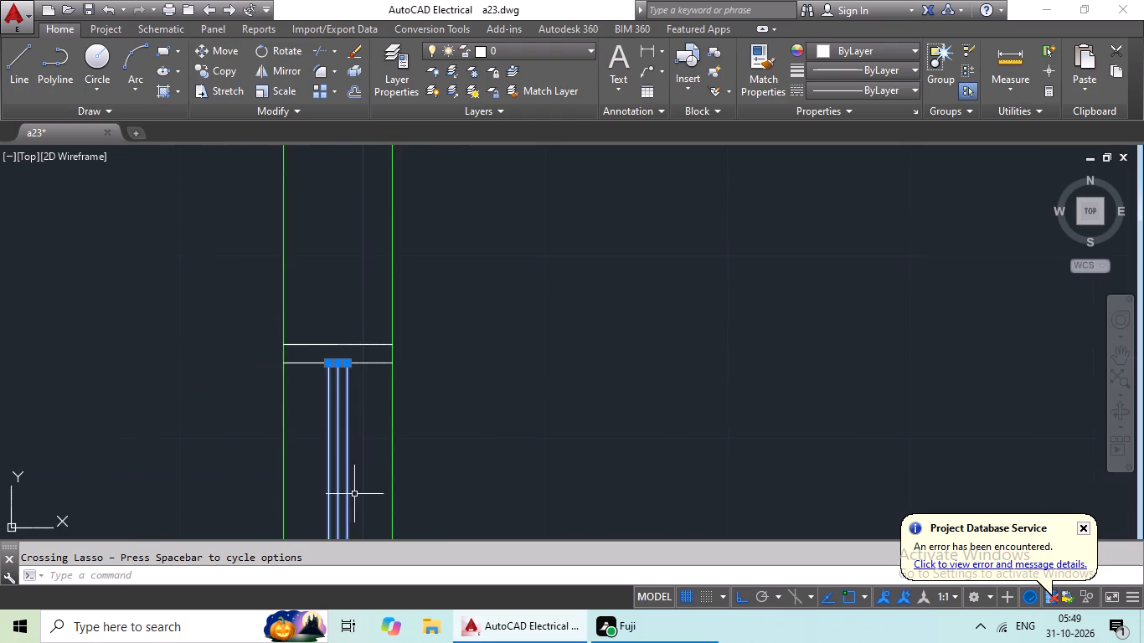
scroll(375, 364, "up", 2)
left_click_drag(400, 276, 351, 424)
Add the glazing and end lines of the top-row right unit's bedroom window in the right outer wall to the selection.
scroll(534, 337, "down", 5)
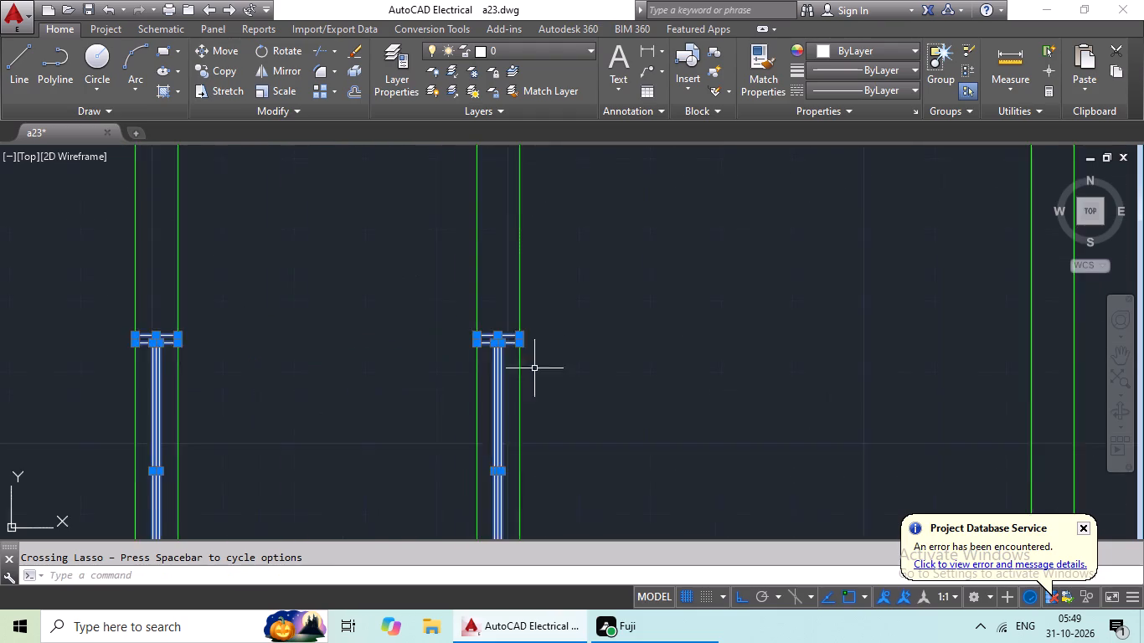
scroll(534, 368, "down", 1)
middle_click_drag(637, 407, 341, 234)
middle_click_drag(600, 314, 298, 413)
scroll(464, 394, "up", 4)
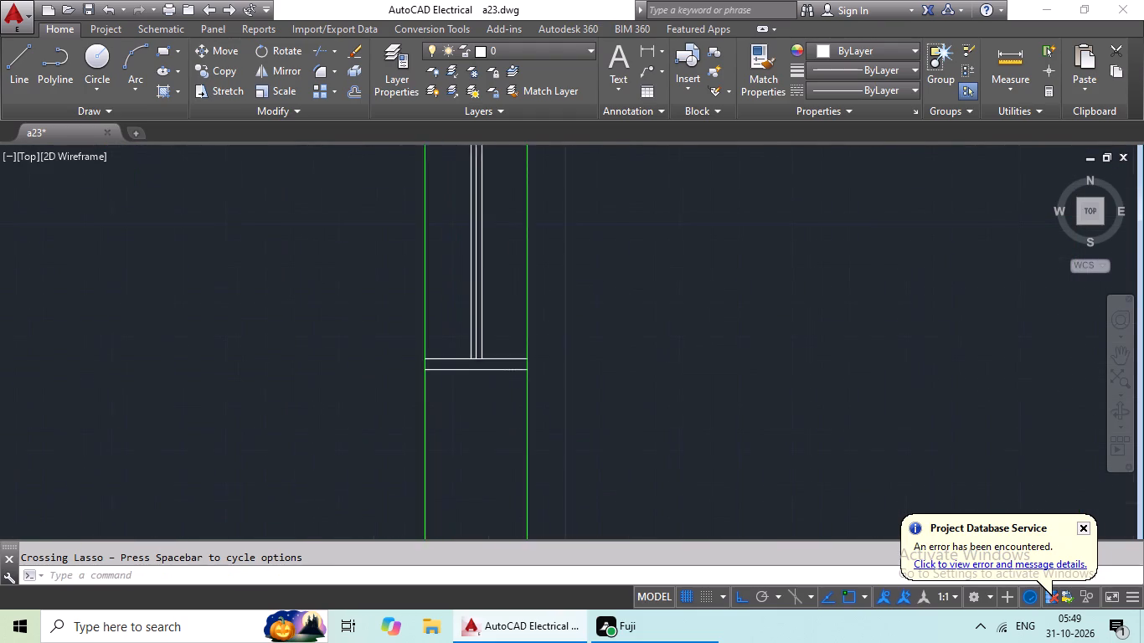
scroll(522, 301, "up", 2)
left_click_drag(517, 294, 312, 346)
middle_click_drag(354, 321, 345, 552)
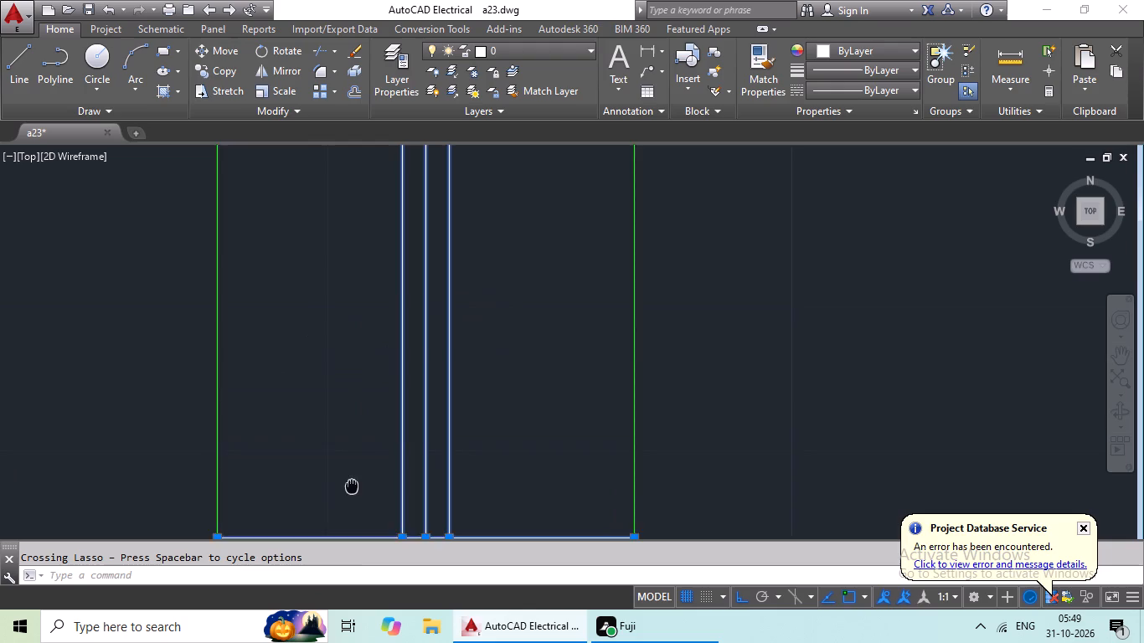
middle_click_drag(345, 552, 345, 553)
scroll(358, 512, "down", 2)
middle_click_drag(379, 392, 358, 568)
middle_click_drag(420, 409, 409, 530)
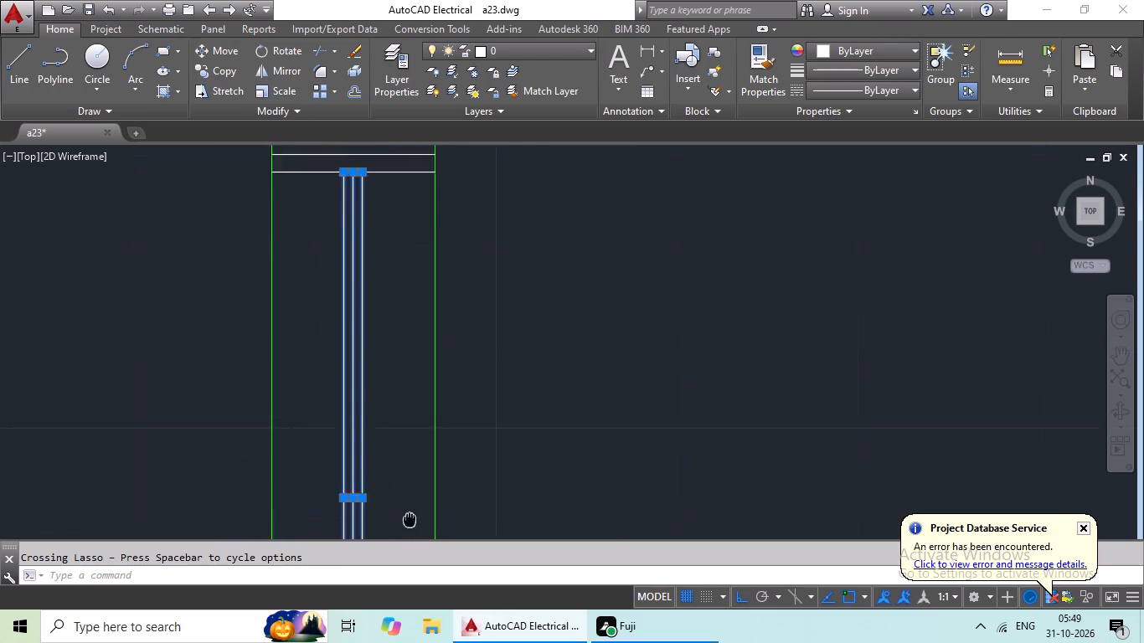
middle_click_drag(409, 530, 399, 640)
left_click_drag(393, 260, 308, 388)
Add the glazing and end lines of the top-row right unit's small window in the right outer wall to the selection.
scroll(345, 379, "down", 3)
middle_click_drag(348, 404, 348, 403)
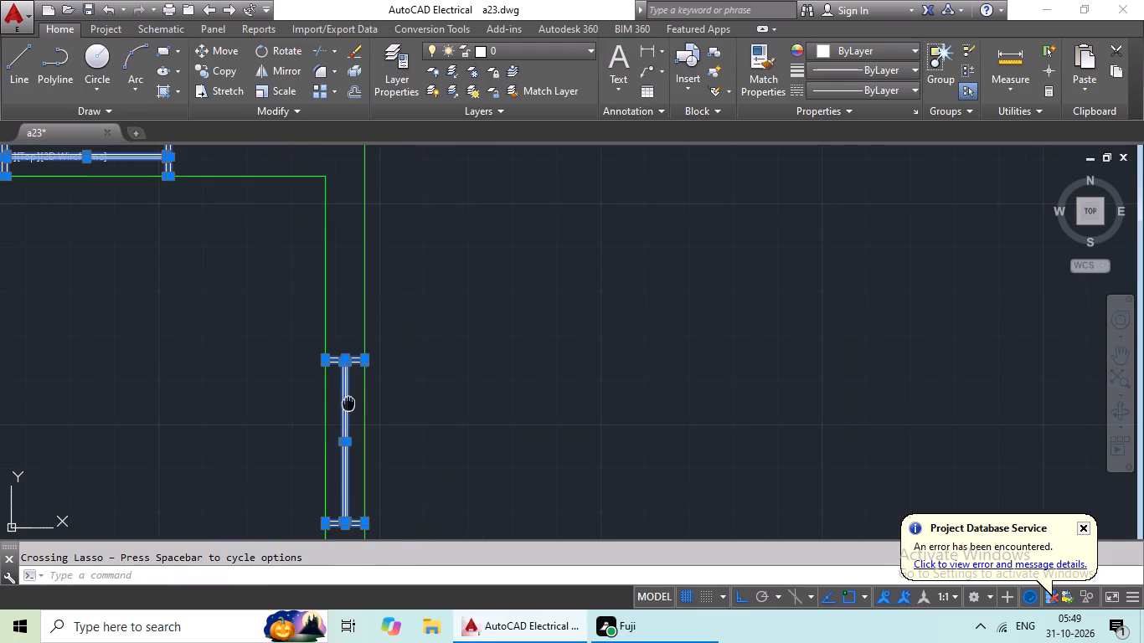
middle_click_drag(348, 403, 394, 226)
scroll(315, 296, "down", 3)
middle_click_drag(252, 404, 401, 224)
scroll(484, 220, "up", 3)
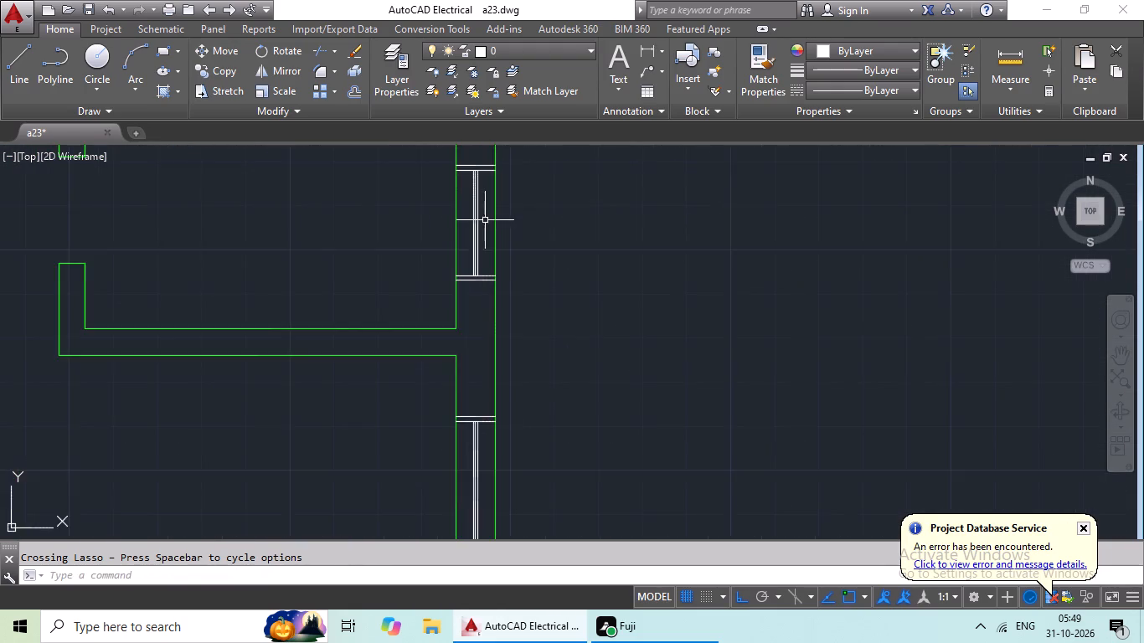
scroll(483, 220, "up", 2)
left_click_drag(483, 216, 470, 419)
middle_click_drag(468, 240, 422, 486)
left_click_drag(413, 264, 394, 428)
Add the glazing and end lines of the top-row left unit's small window in the corridor wall to the selection.
scroll(448, 404, "down", 3)
middle_click_drag(266, 447, 621, 363)
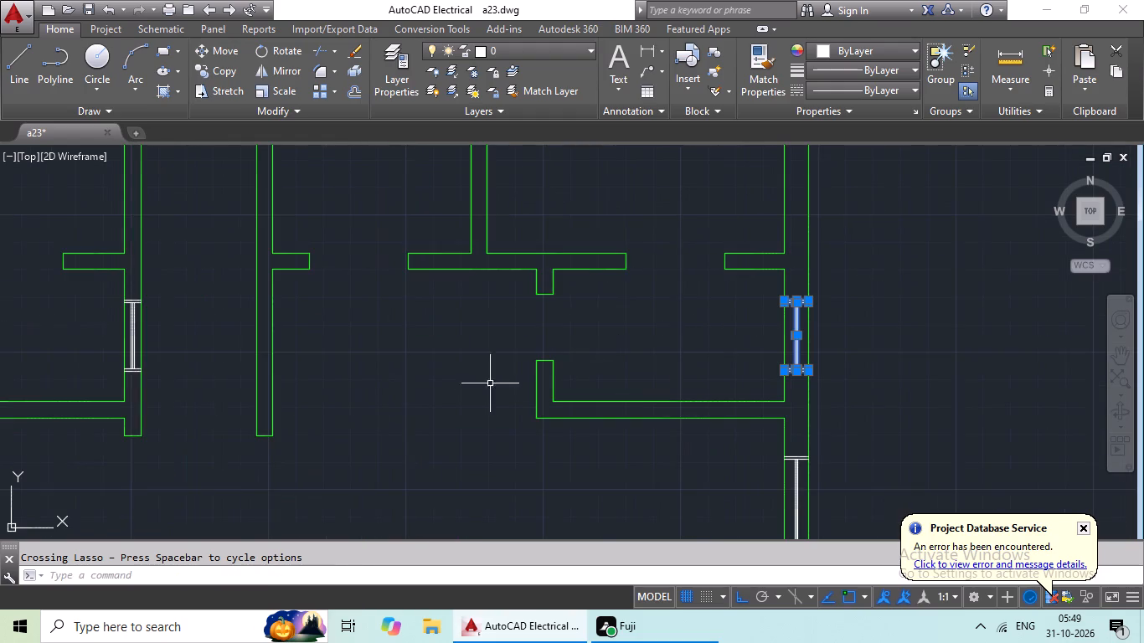
middle_click_drag(317, 392, 545, 373)
scroll(362, 349, "up", 5)
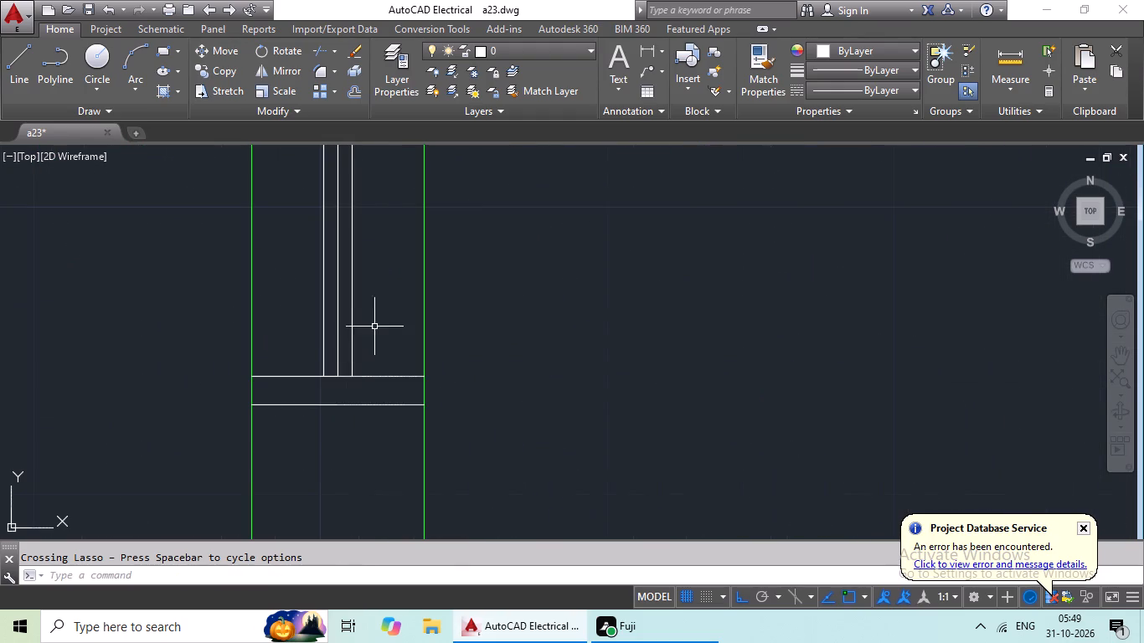
left_click_drag(384, 294, 355, 445)
middle_click_drag(374, 311, 338, 638)
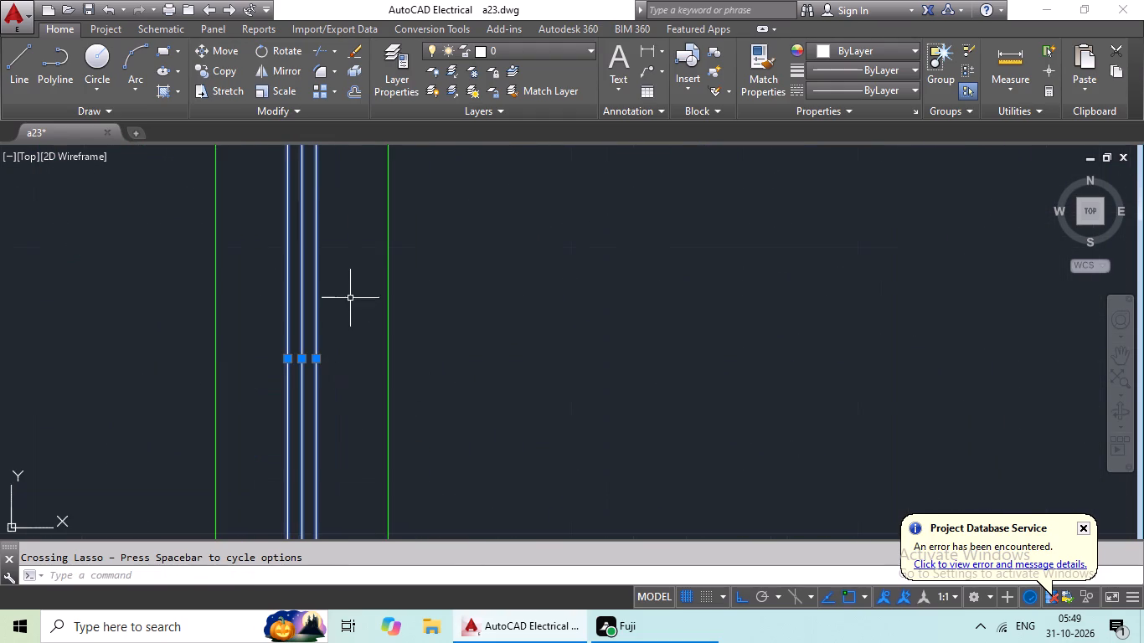
scroll(350, 298, "down", 1)
middle_click_drag(350, 298, 317, 512)
left_click_drag(300, 249, 255, 428)
Add the lines of the top-row right unit's lower window in the right outer wall, just above the dividing wall, to the selection.
scroll(332, 381, "down", 3)
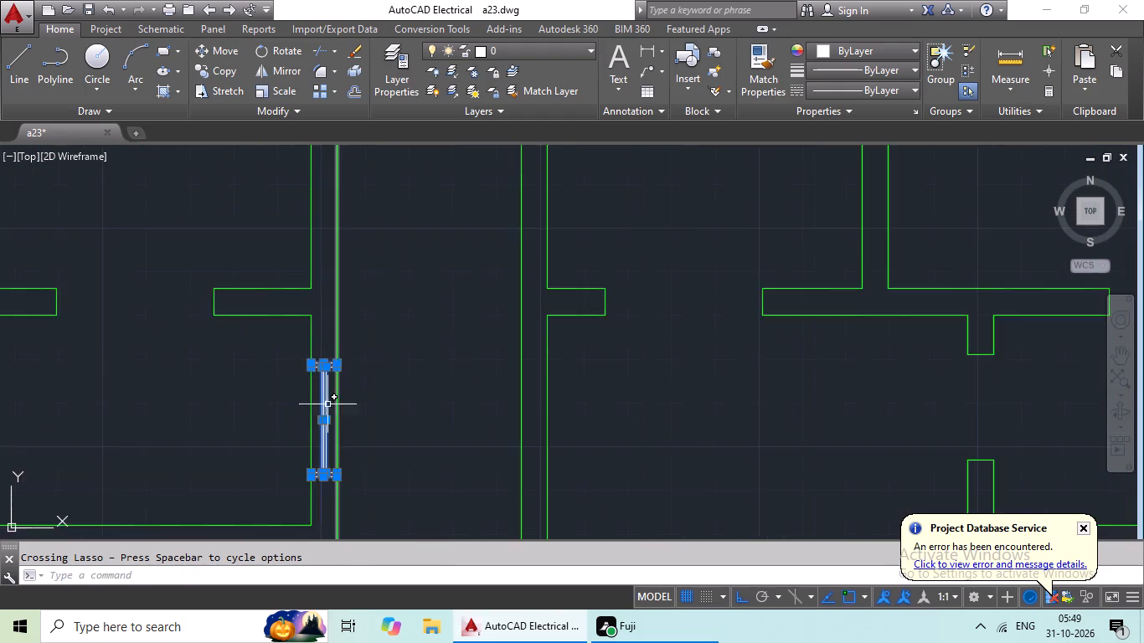
middle_click_drag(305, 438, 463, 280)
scroll(313, 362, "down", 3)
middle_click_drag(493, 364, 247, 368)
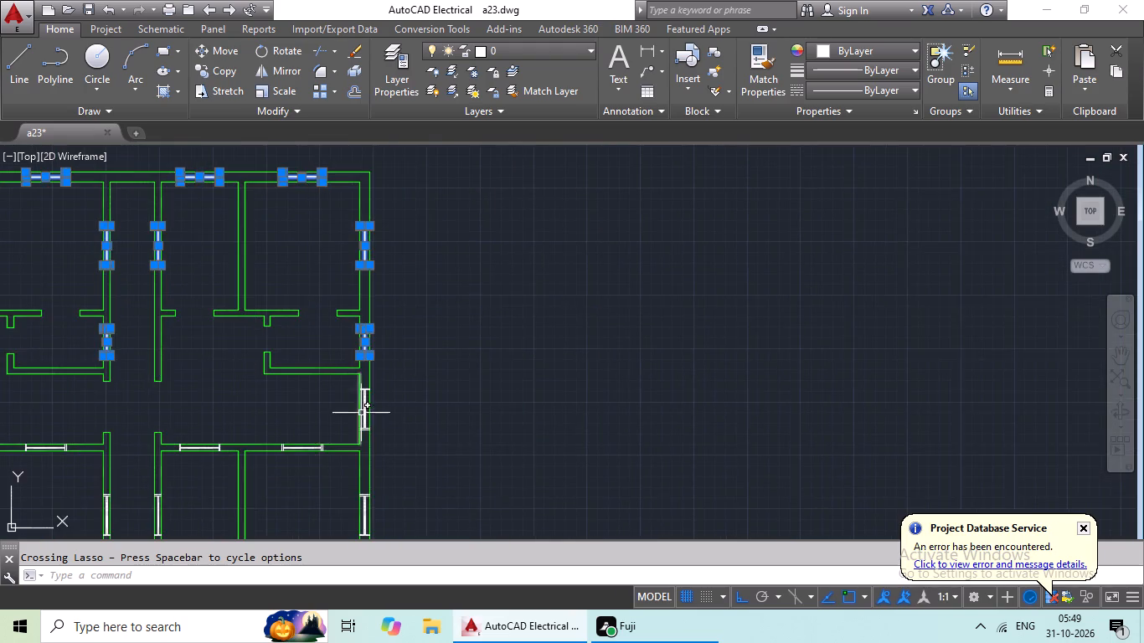
scroll(364, 419, "up", 7)
middle_click_drag(358, 447, 358, 283)
left_click_drag(371, 293, 252, 445)
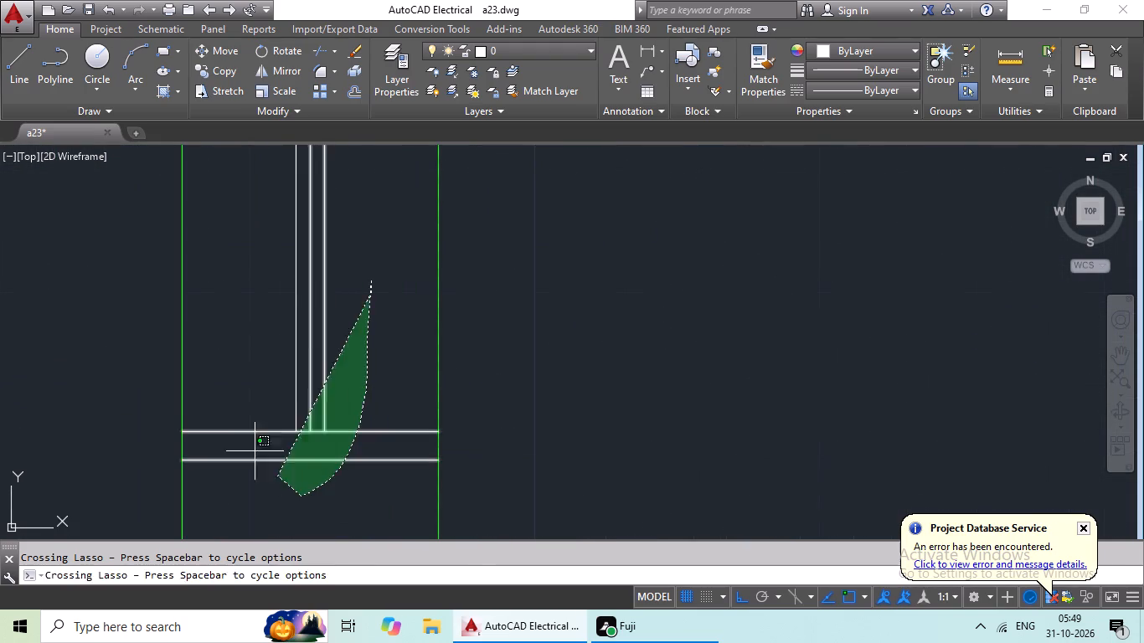
left_click_drag(252, 445, 283, 358)
middle_click_drag(286, 330, 265, 641)
scroll(343, 324, "down", 3)
middle_click_drag(342, 310, 307, 497)
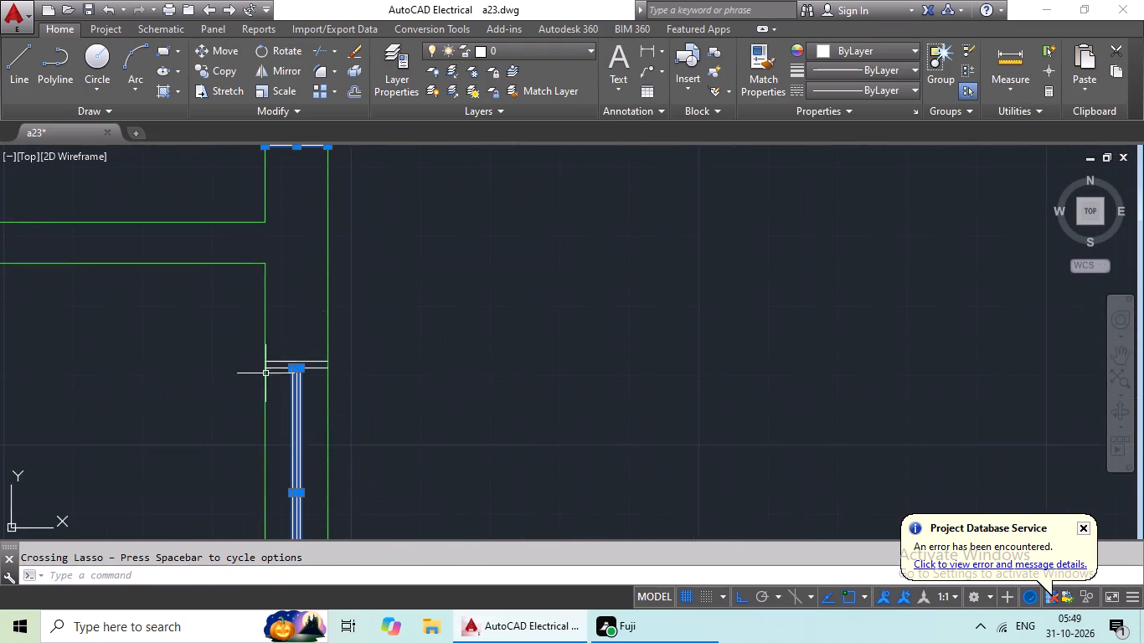
scroll(272, 334, "up", 2)
left_click_drag(342, 337, 280, 492)
left_click(322, 477)
Add the lines of the right units' outer room window in the wall between the first and second rows to the selection.
scroll(377, 445, "down", 2)
middle_click_drag(326, 472, 442, 256)
scroll(456, 265, "down", 3)
scroll(415, 360, "down", 1)
scroll(388, 362, "up", 4)
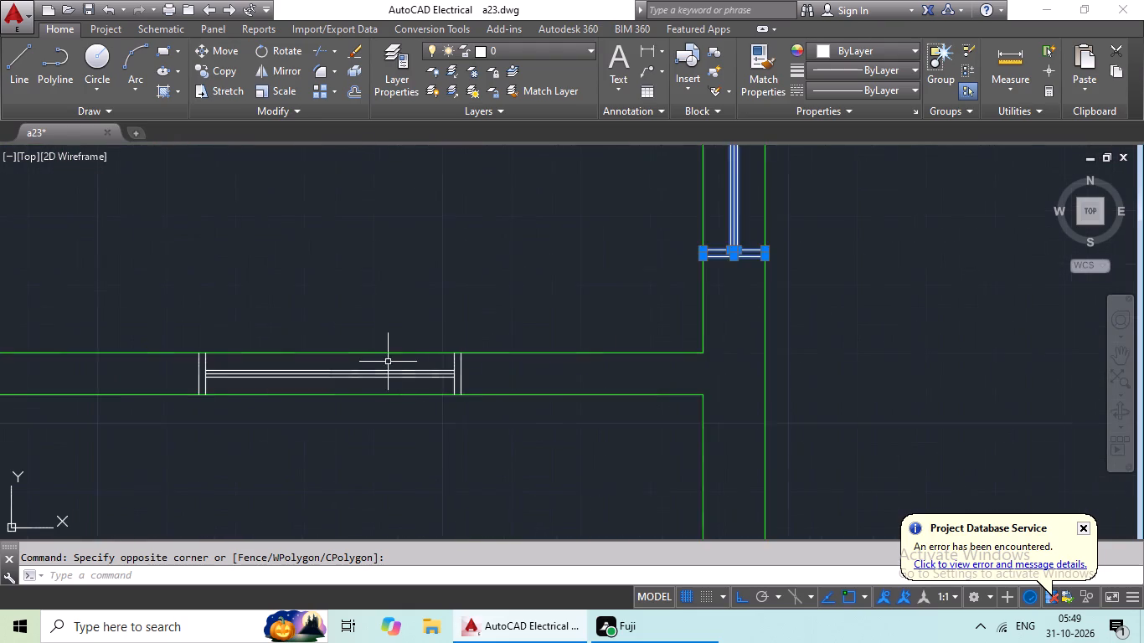
scroll(408, 361, "up", 3)
left_click_drag(669, 391, 279, 374)
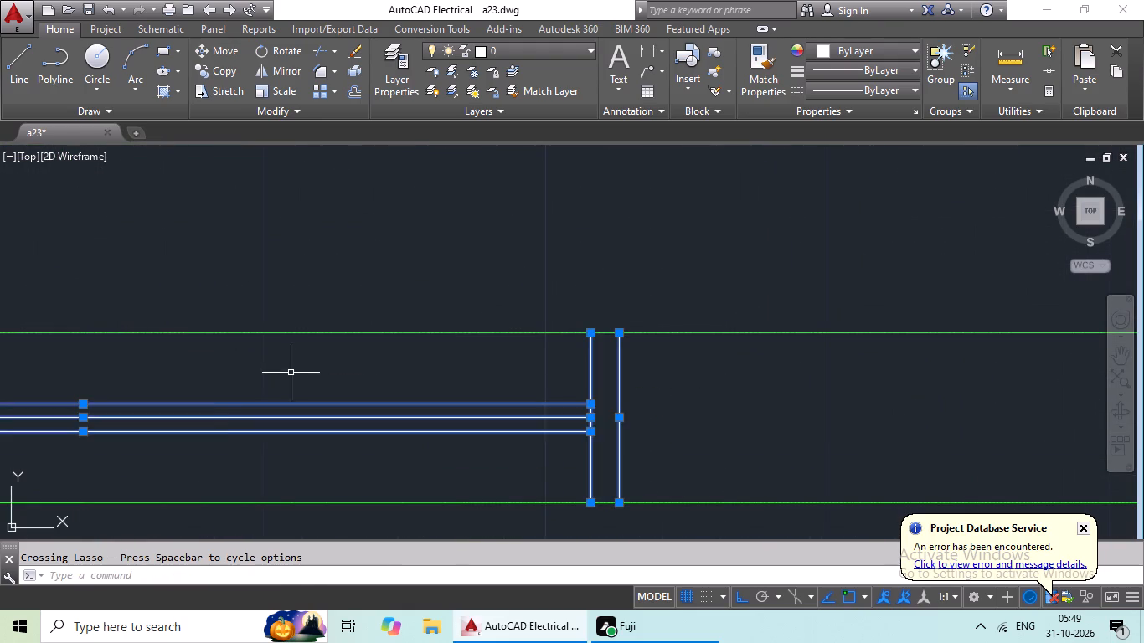
middle_click_drag(303, 373, 843, 363)
left_click_drag(245, 346, 44, 432)
Add the lines of the right units' corridor-side window in the wall between the first and second rows to the selection.
scroll(309, 356, "down", 4)
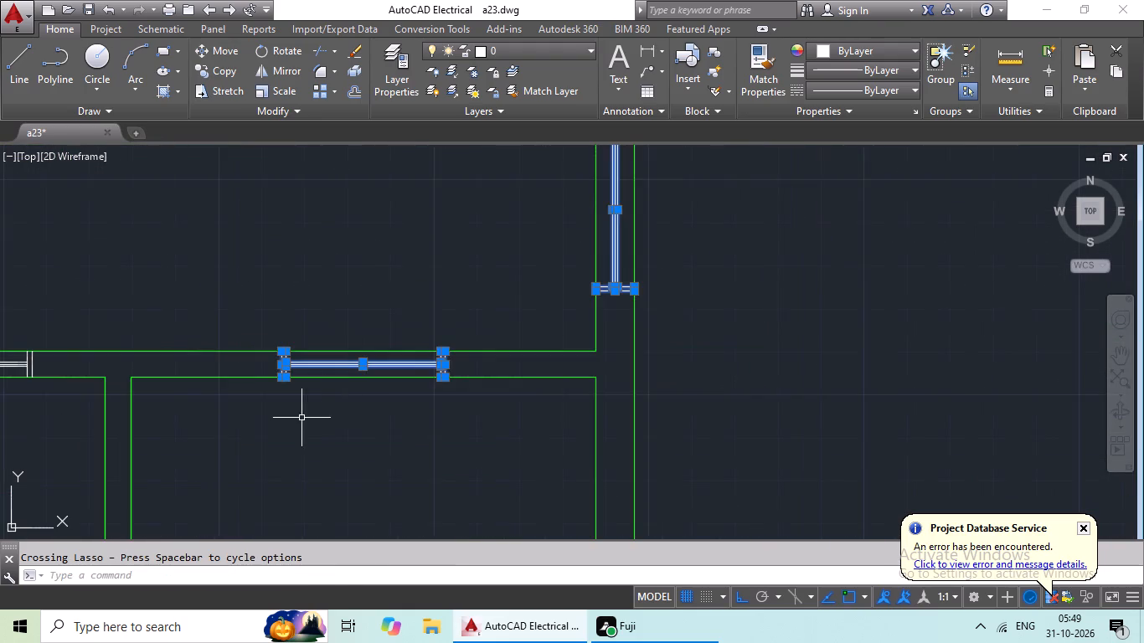
middle_click_drag(276, 430, 818, 324)
scroll(562, 259, "up", 5)
left_click_drag(745, 224, 307, 217)
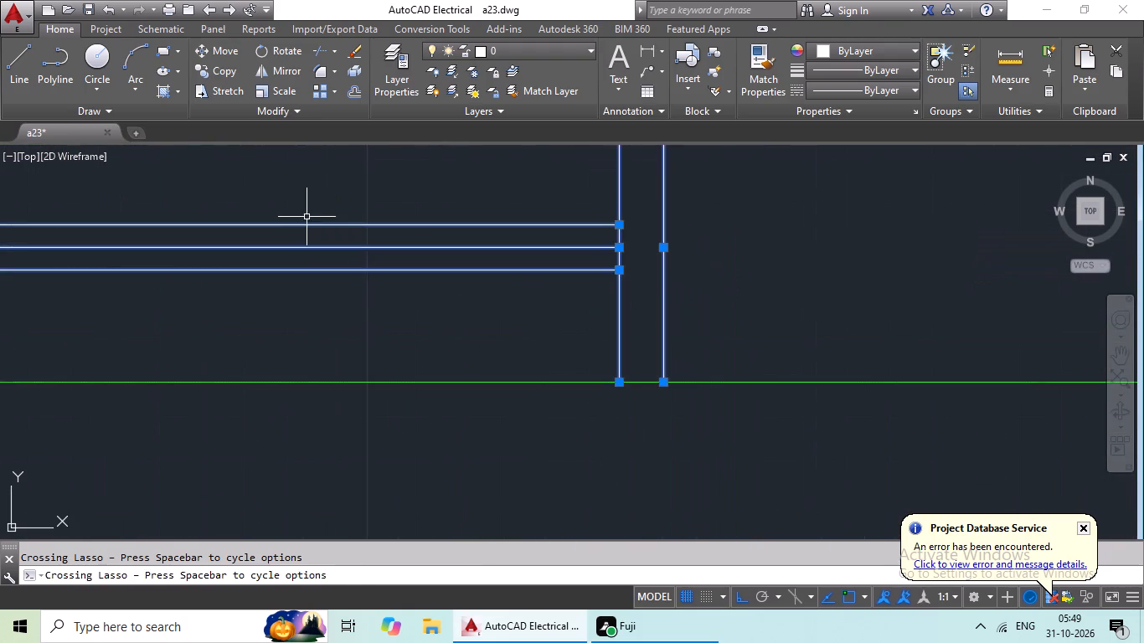
middle_click_drag(493, 246, 1001, 323)
middle_click_drag(255, 289, 936, 302)
left_click_drag(407, 230, 26, 350)
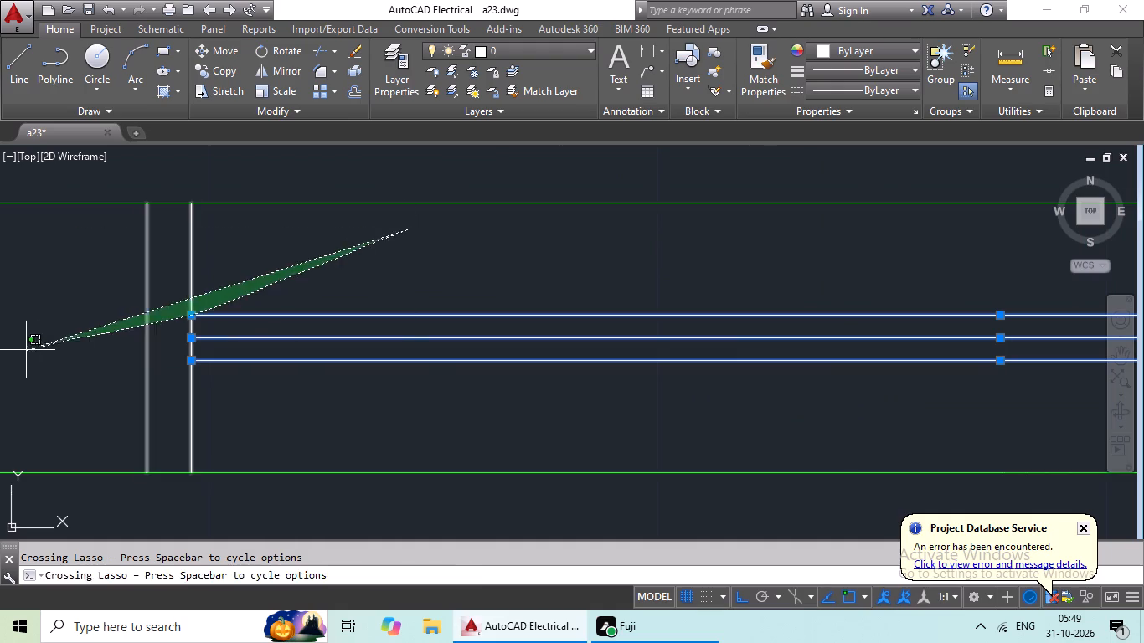
Add the glazing and end lines of the second-row right unit's bedroom window in the right outer wall to the selection.
scroll(335, 255, "down", 4)
scroll(347, 371, "down", 2)
middle_click_drag(366, 399, 374, 212)
middle_click_drag(645, 338, 286, 309)
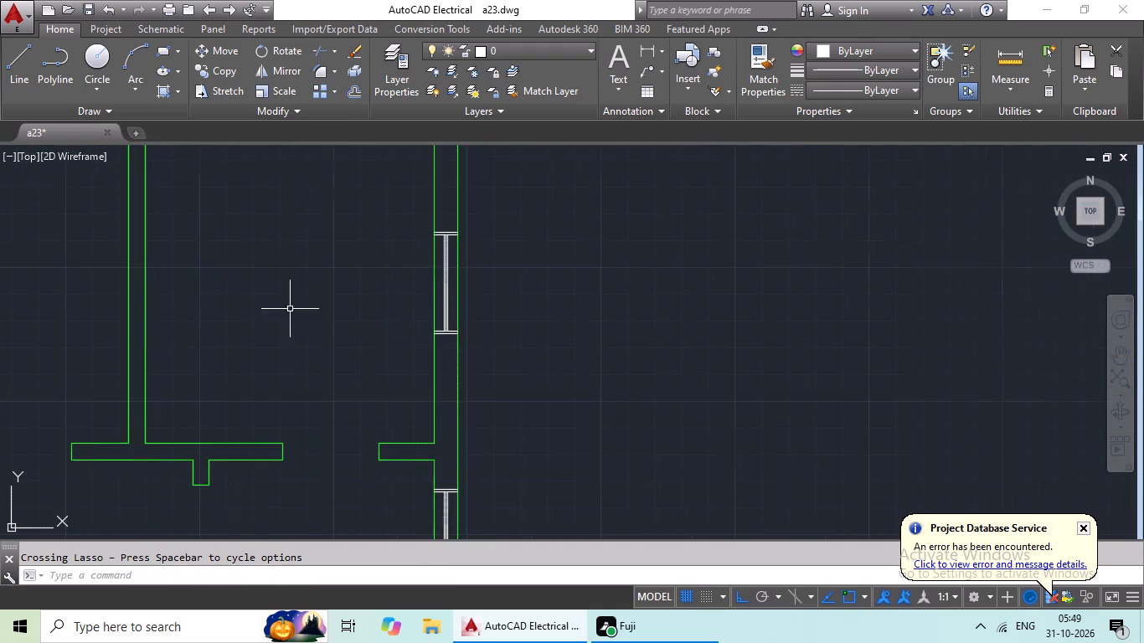
scroll(461, 324, "up", 5)
left_click_drag(364, 255, 249, 329)
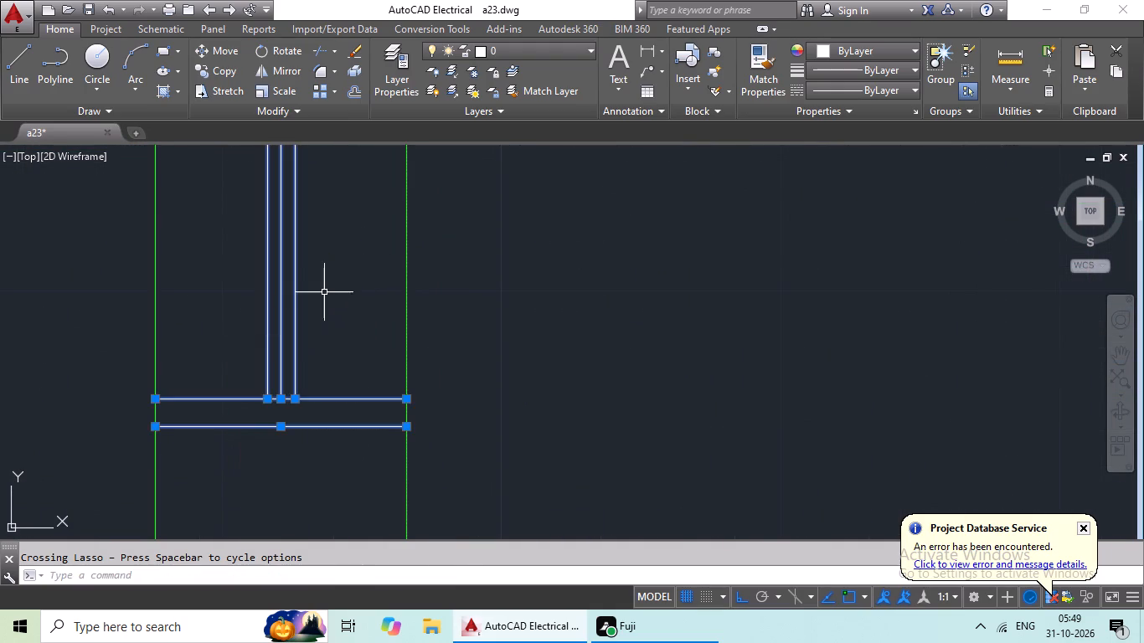
middle_click_drag(334, 287, 348, 620)
scroll(358, 368, "down", 2)
middle_click_drag(353, 362, 322, 579)
left_click_drag(322, 285, 316, 298)
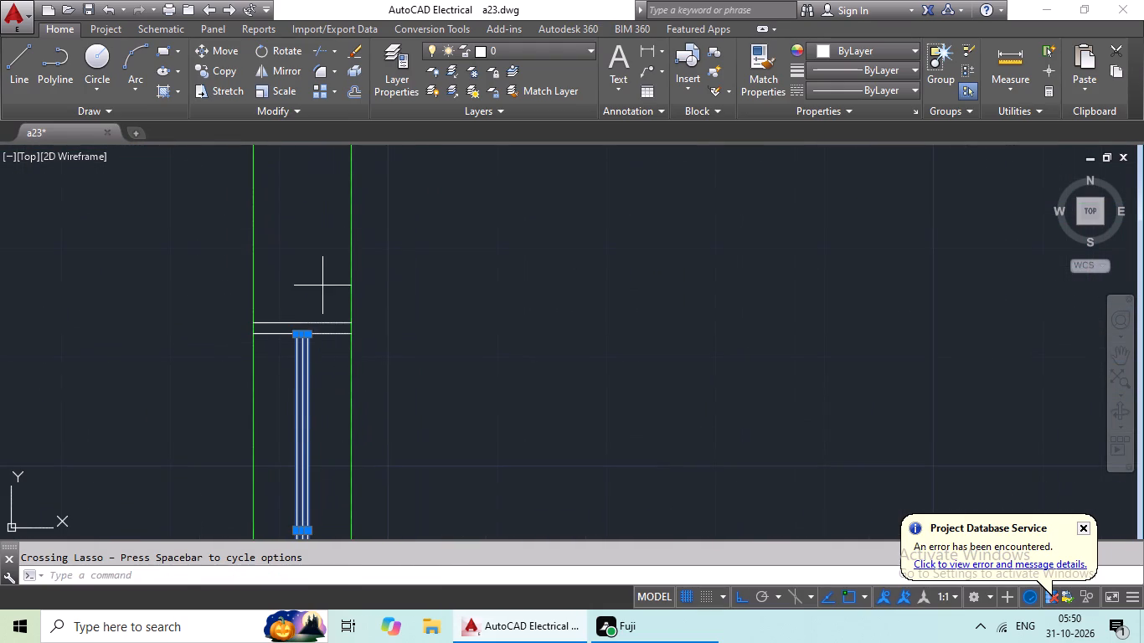
left_click_drag(316, 298, 287, 398)
Add the glazing and end lines of the second-row right unit's small window in the right outer wall to the selection.
scroll(349, 377, "down", 3)
scroll(281, 419, "down", 2)
middle_click_drag(268, 428, 475, 285)
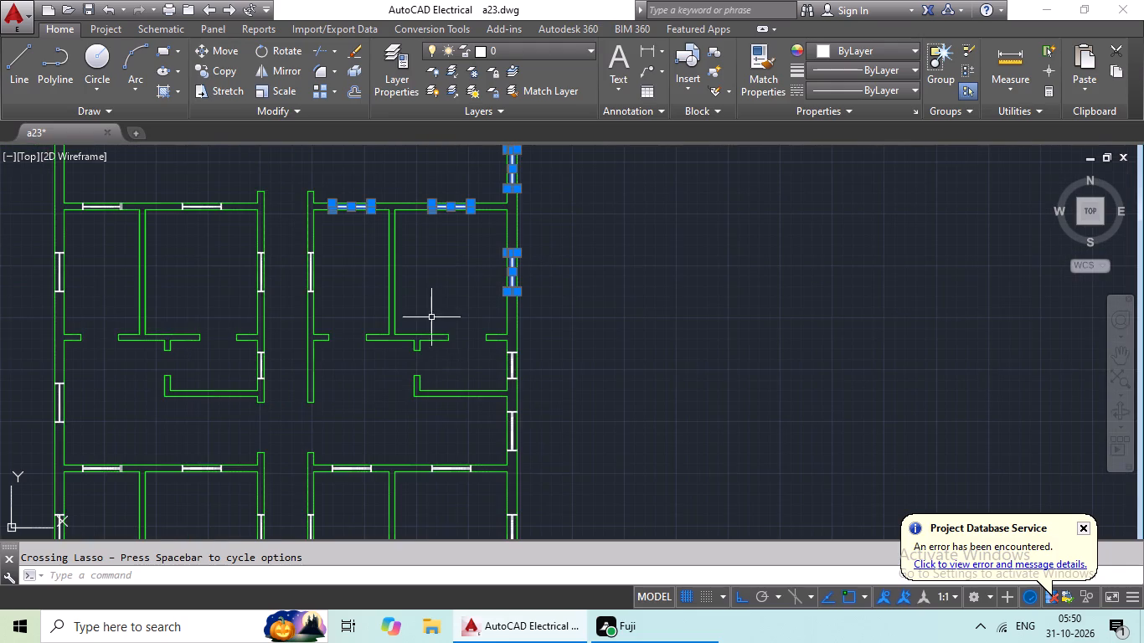
scroll(521, 376, "up", 4)
scroll(420, 365, "up", 3)
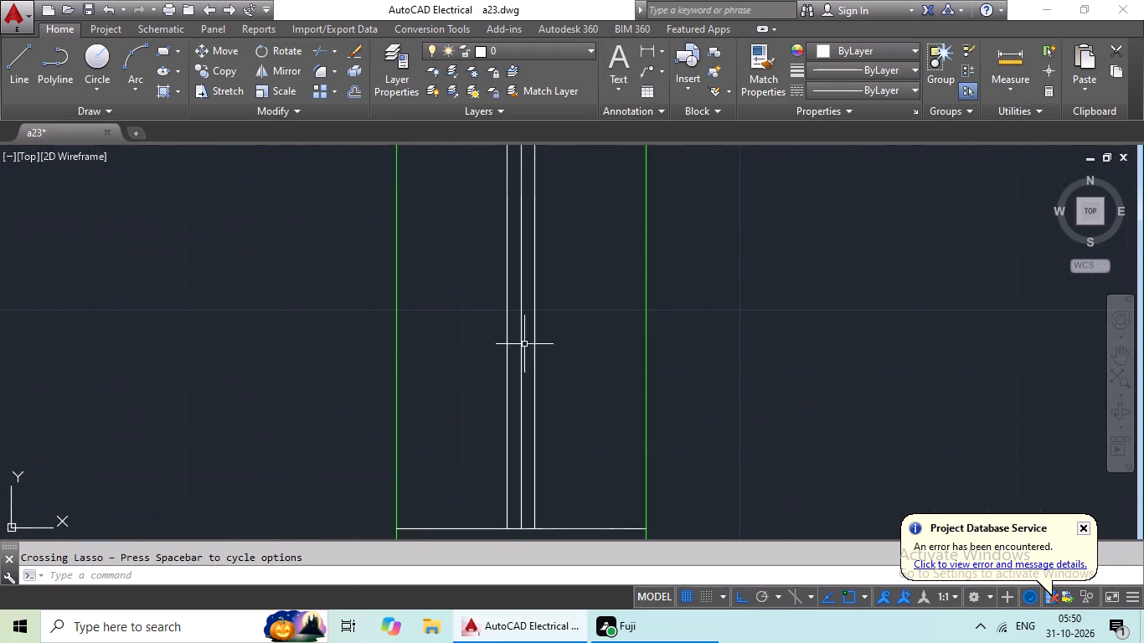
left_click_drag(562, 300, 470, 410)
left_click(476, 428)
scroll(516, 412, "down", 1)
middle_click_drag(516, 412, 514, 270)
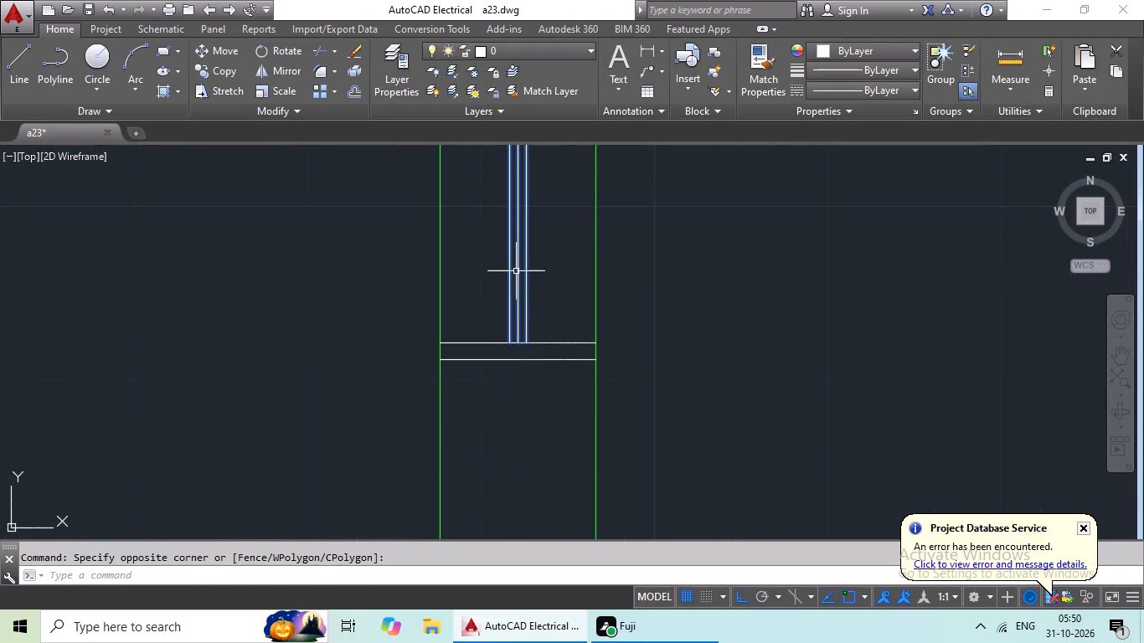
left_click_drag(551, 301, 485, 435)
middle_click_drag(532, 400, 461, 632)
scroll(490, 371, "down", 1)
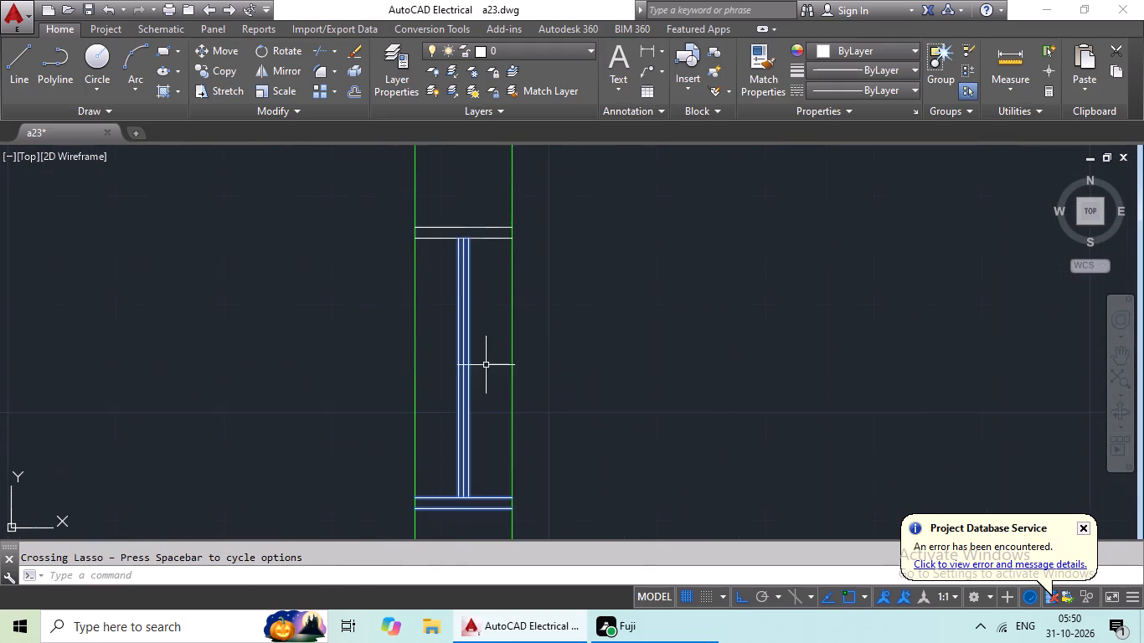
middle_click_drag(485, 364, 439, 469)
scroll(435, 337, "up", 4)
left_click_drag(457, 291, 389, 464)
Add the glazing and end lines of the second-row left unit's small window in the corridor wall to the selection.
scroll(482, 400, "down", 4)
middle_click_drag(438, 455, 543, 322)
scroll(515, 358, "down", 2)
scroll(424, 445, "down", 2)
middle_click_drag(426, 444, 602, 407)
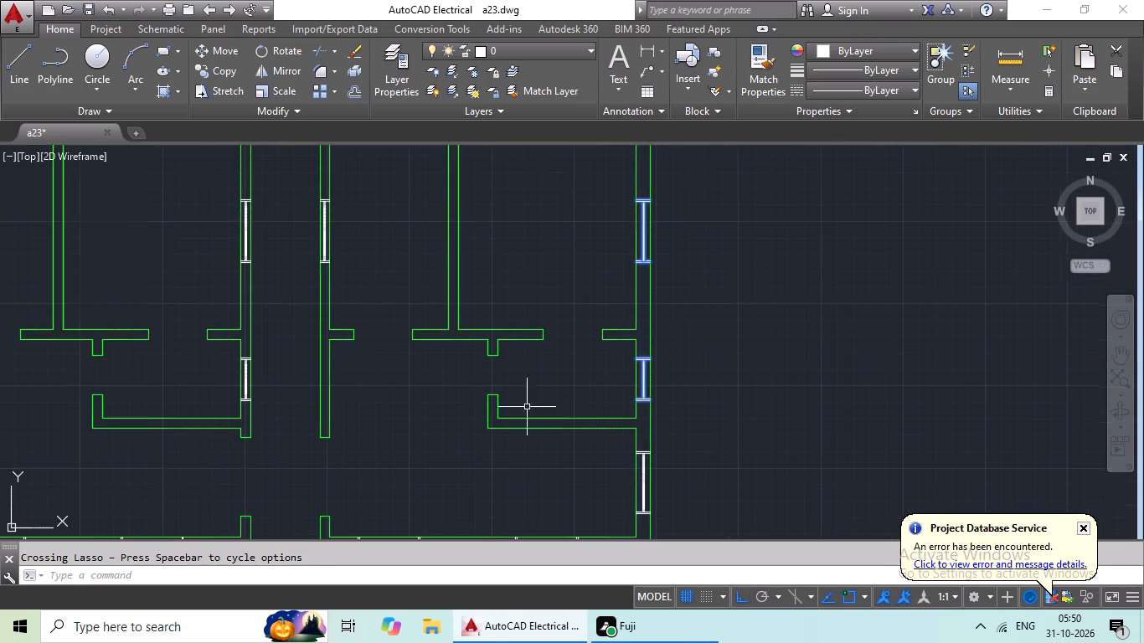
scroll(260, 388, "up", 4)
scroll(192, 396, "up", 2)
left_click_drag(167, 332, 76, 465)
scroll(105, 463, "down", 1)
middle_click_drag(111, 457, 245, 280)
left_click_drag(273, 335, 237, 455)
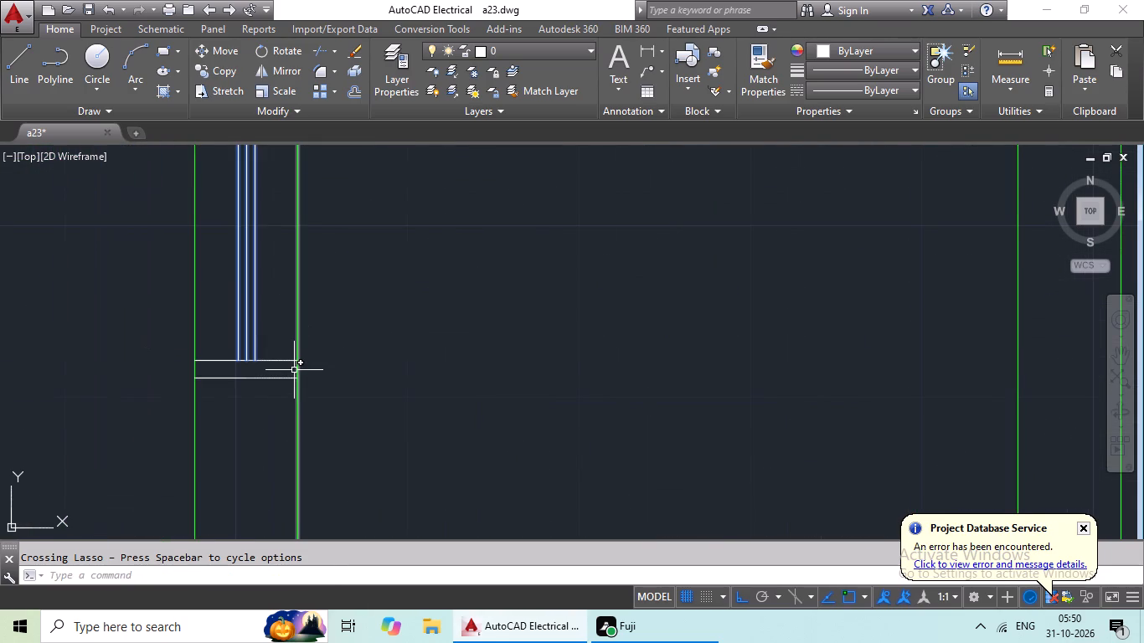
scroll(432, 343, "down", 2)
middle_click_drag(495, 394, 485, 446)
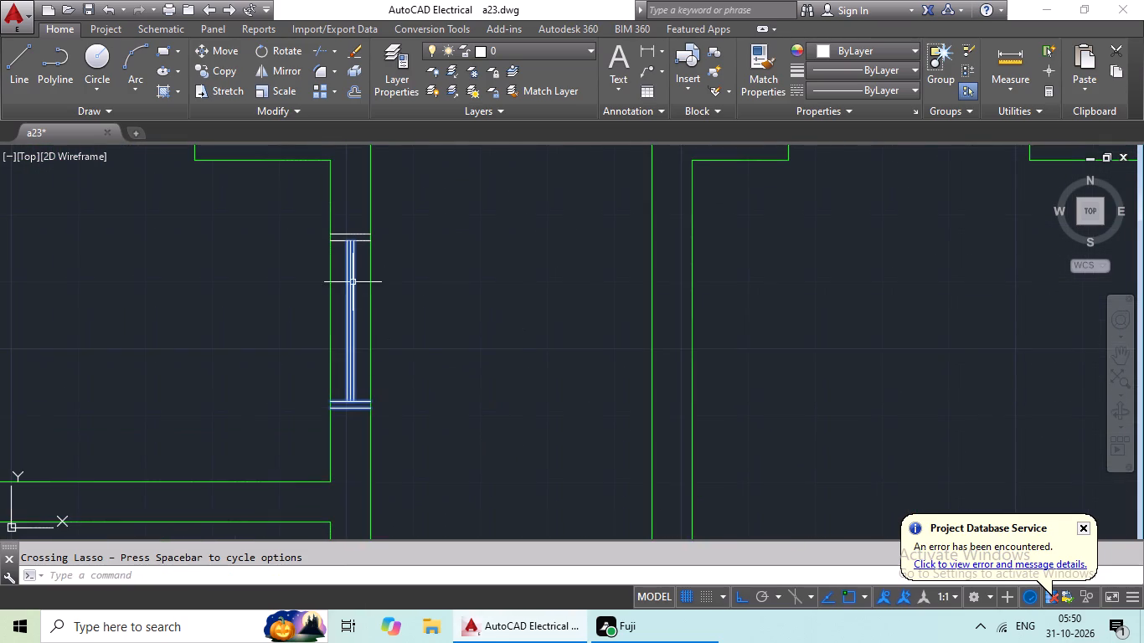
scroll(362, 230, "up", 4)
left_click_drag(362, 230, 280, 383)
Add the glazing and both pairs of end lines of the second-row right unit's corridor-side bedroom window to the selection.
scroll(381, 343, "down", 2)
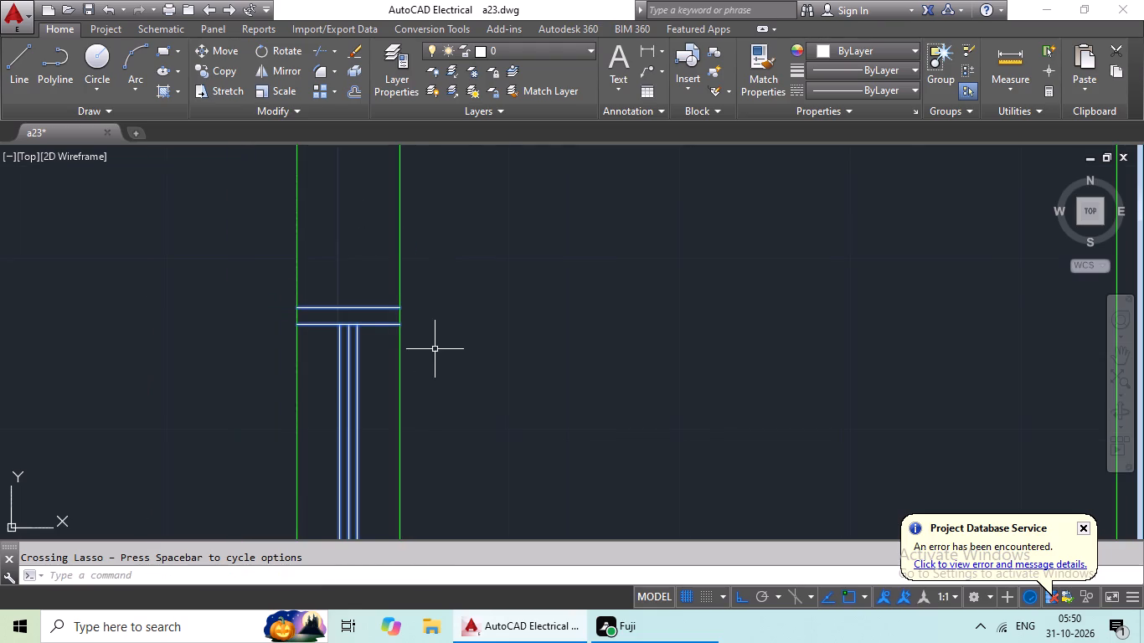
scroll(439, 350, "down", 6)
scroll(546, 303, "up", 4)
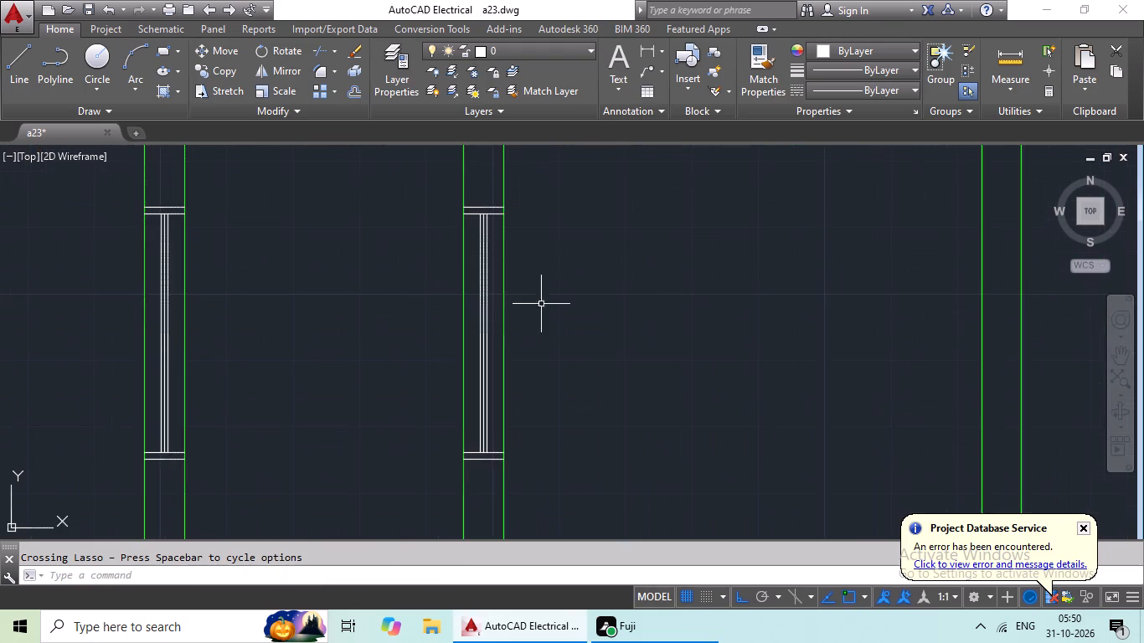
scroll(508, 315, "up", 2)
left_click_drag(472, 301, 408, 404)
middle_click_drag(415, 409, 433, 215)
left_click_drag(477, 437, 451, 543)
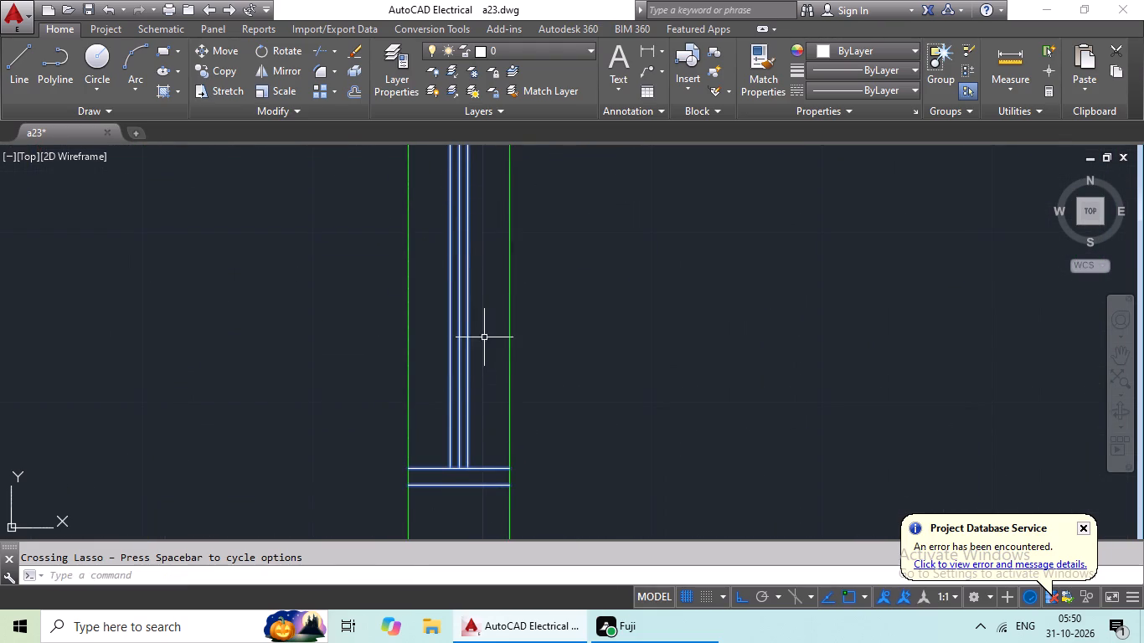
middle_click_drag(480, 346, 409, 642)
middle_click_drag(405, 282, 381, 488)
scroll(389, 348, "up", 3)
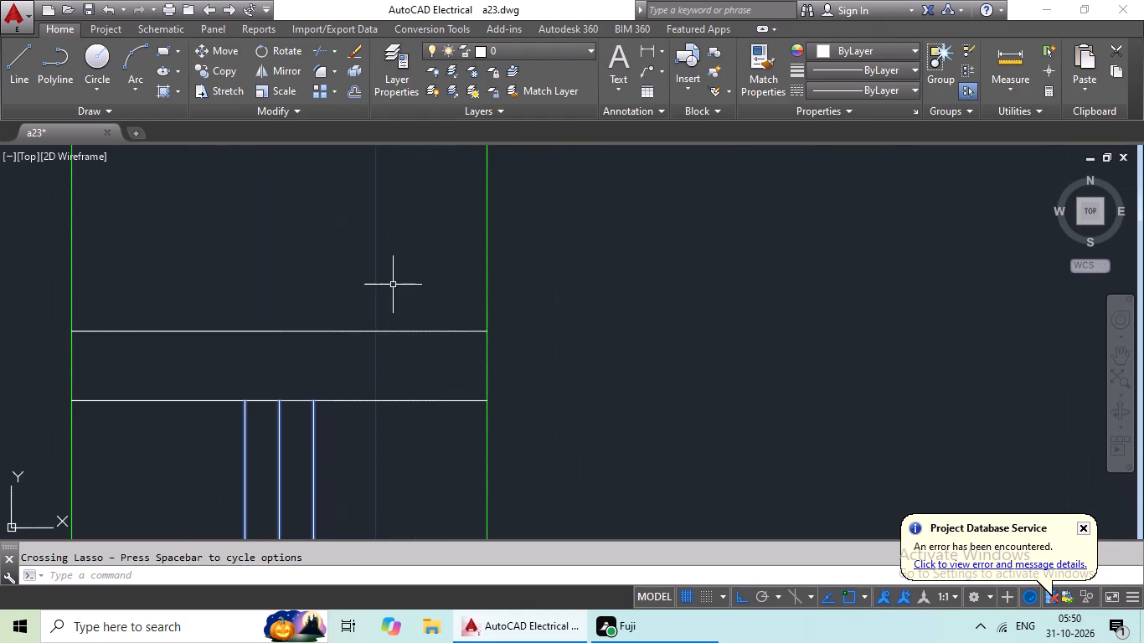
left_click_drag(393, 280, 346, 501)
Add the glazing and both pairs of end lines of the second-row left unit's corridor-side bedroom window to the selection.
scroll(377, 491, "down", 4)
scroll(415, 364, "down", 2)
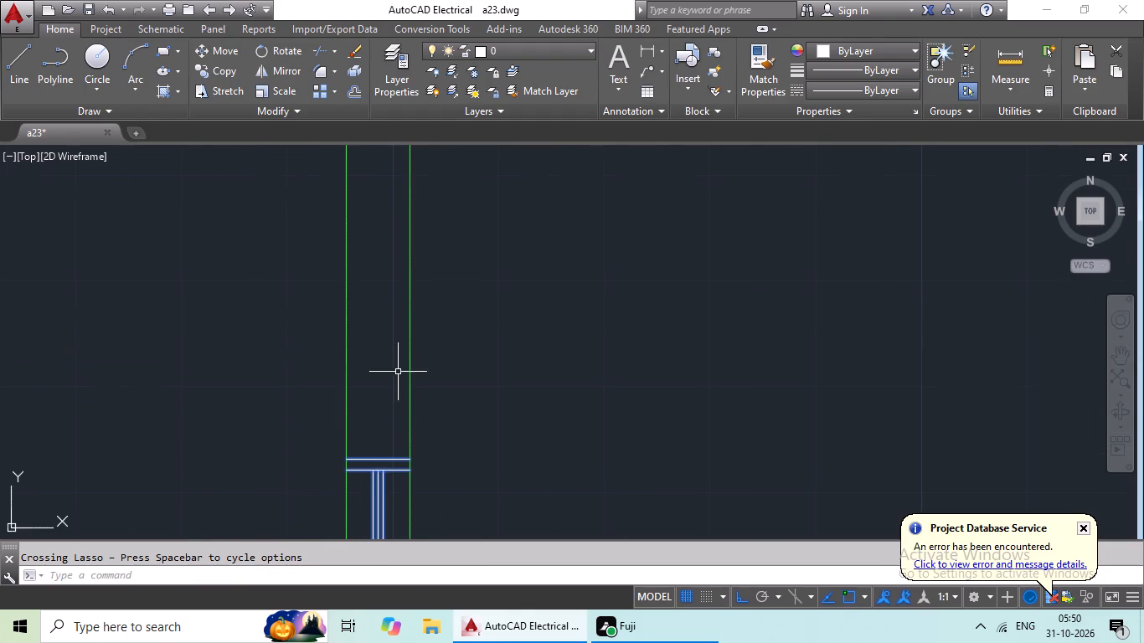
scroll(476, 371, "down", 2)
middle_click_drag(494, 399, 678, 338)
scroll(549, 367, "up", 5)
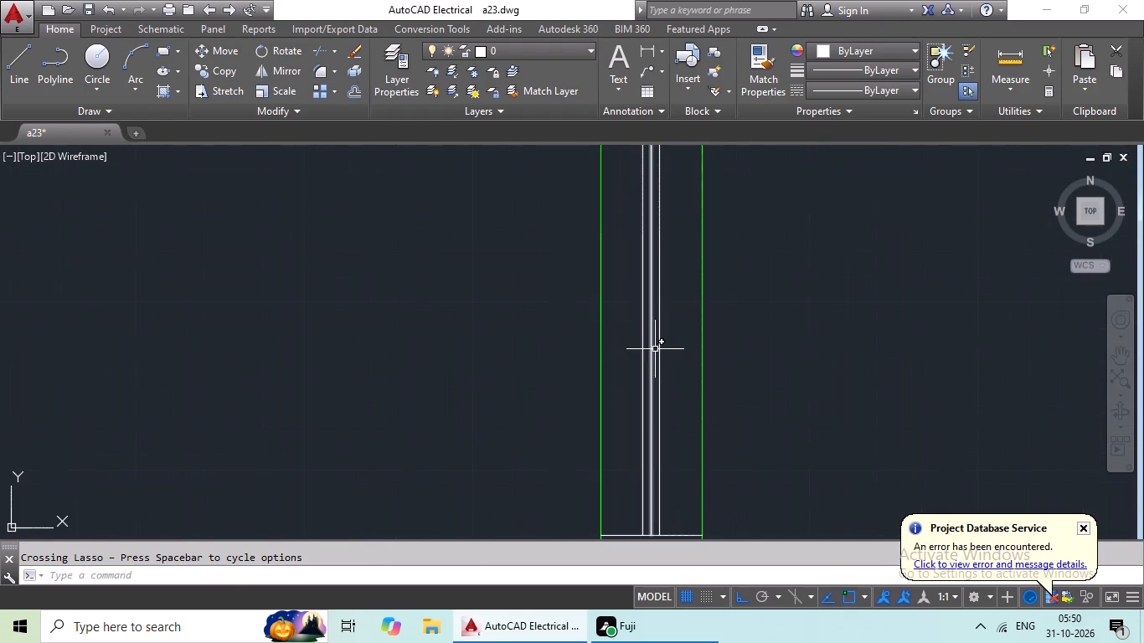
scroll(694, 342, "up", 2)
left_click_drag(657, 311, 510, 402)
scroll(564, 424, "down", 1)
middle_click_drag(574, 422, 583, 226)
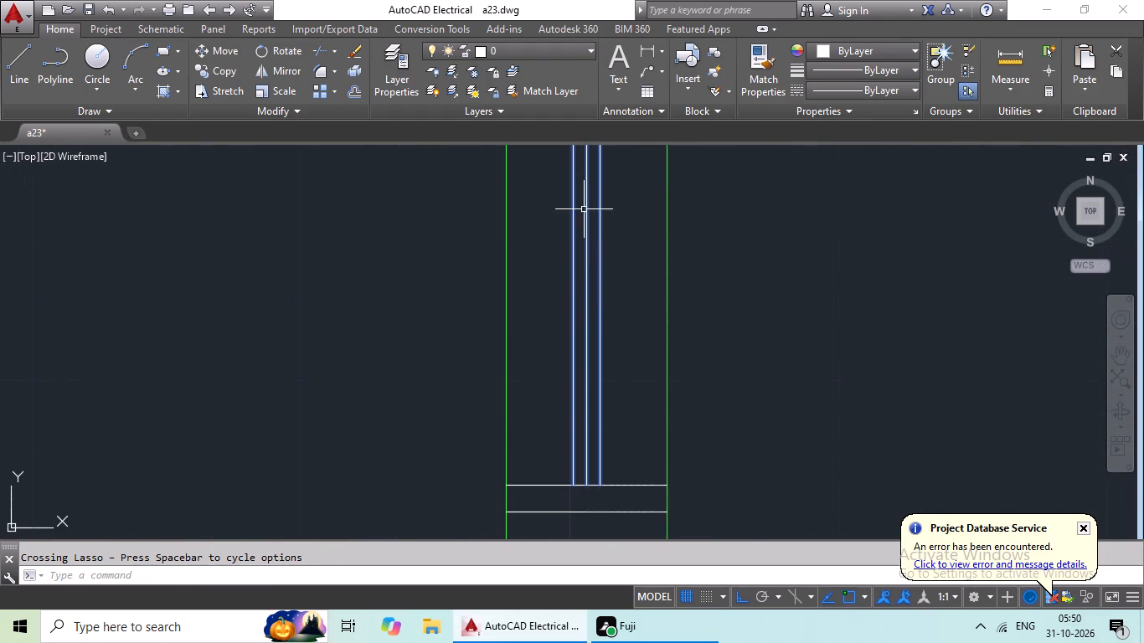
left_click_drag(619, 422, 566, 560)
scroll(652, 416, "down", 3)
middle_click_drag(644, 386, 601, 512)
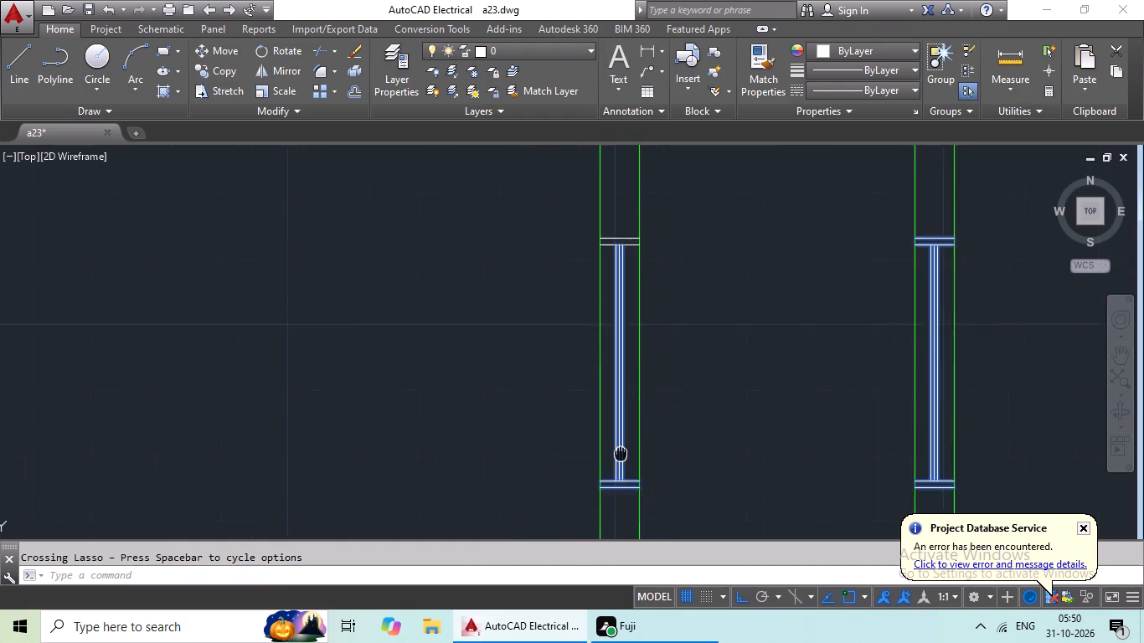
middle_click_drag(601, 512, 592, 538)
scroll(611, 335, "up", 3)
left_click_drag(544, 321, 460, 440)
Add the lines of the left units' corridor-side window in the wall between the first and second rows to the selection.
scroll(544, 391, "down", 4)
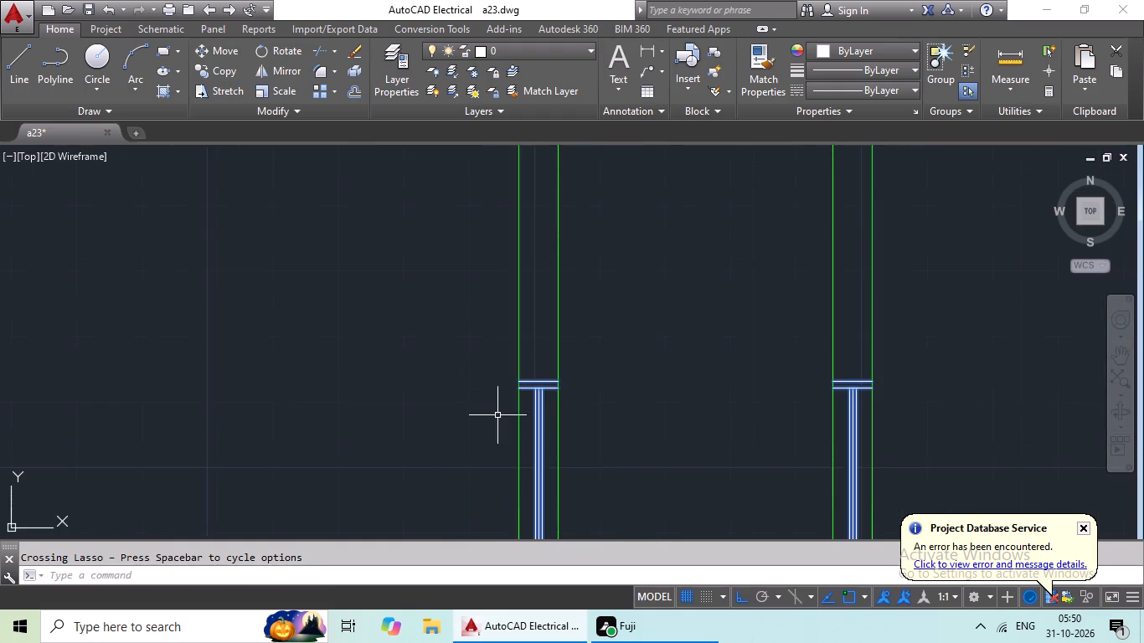
scroll(486, 417, "down", 4)
scroll(458, 366, "up", 7)
left_click_drag(474, 371, 388, 454)
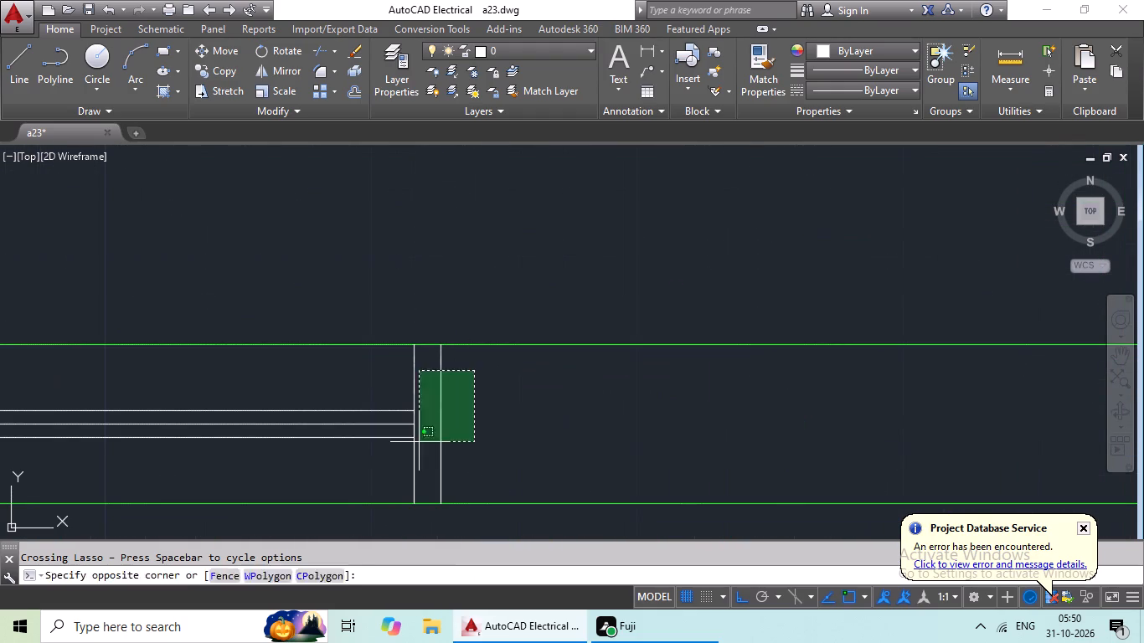
left_click_drag(388, 454, 198, 410)
middle_click_drag(244, 401, 896, 387)
left_click_drag(182, 355, 2, 433)
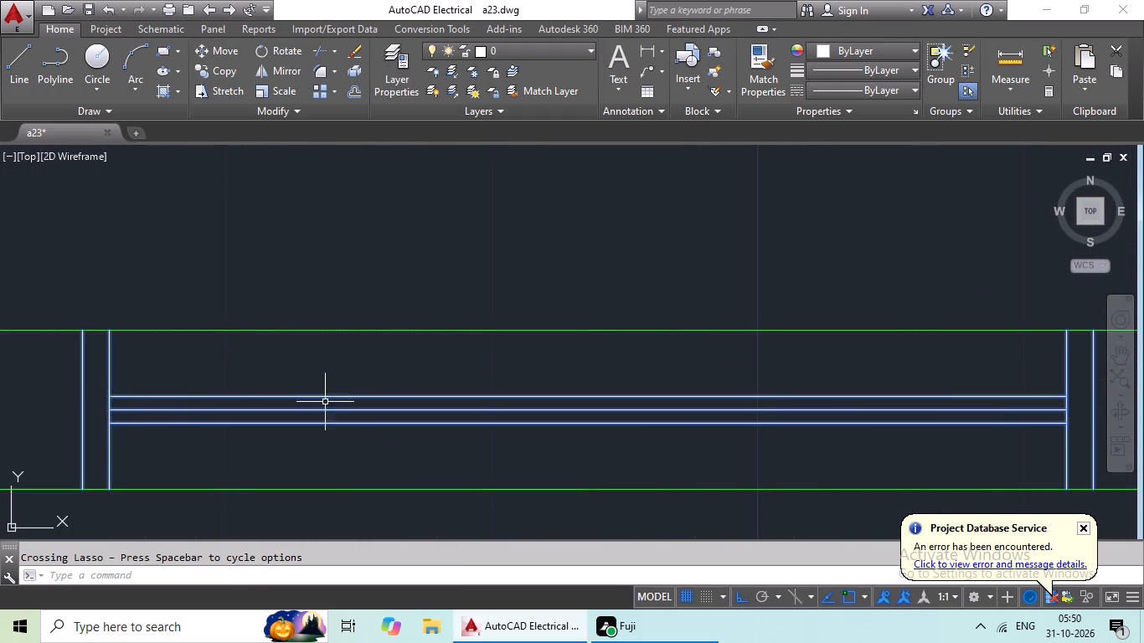
Add the lines of the left units' outer-side window in the wall between the first and second rows to the selection.
scroll(348, 394, "down", 3)
middle_click_drag(303, 452, 600, 292)
middle_click_drag(322, 317, 725, 407)
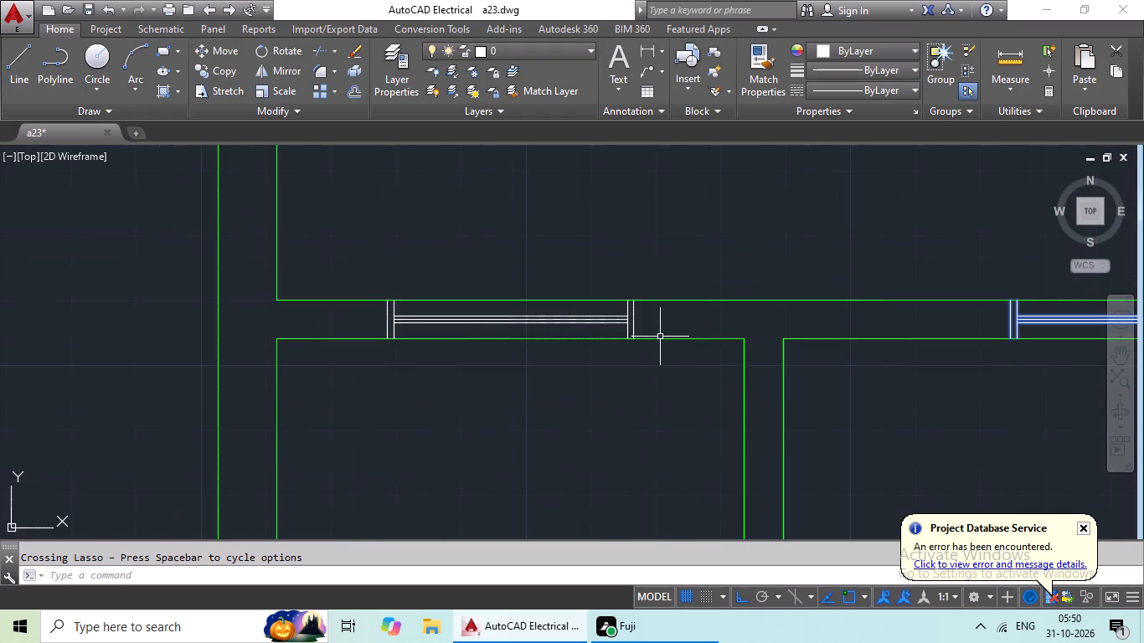
scroll(642, 327, "up", 4)
left_click_drag(720, 284, 223, 227)
middle_click_drag(245, 224, 1095, 398)
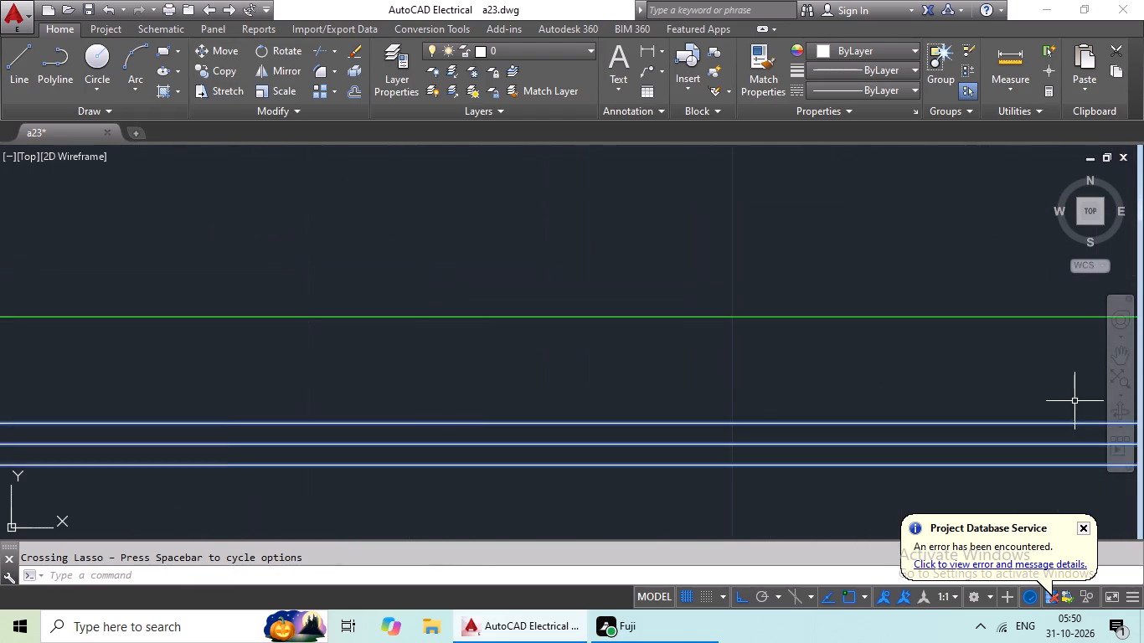
scroll(446, 423, "down", 2)
scroll(280, 417, "up", 2)
middle_click_drag(273, 415, 668, 404)
left_click_drag(654, 368, 635, 371)
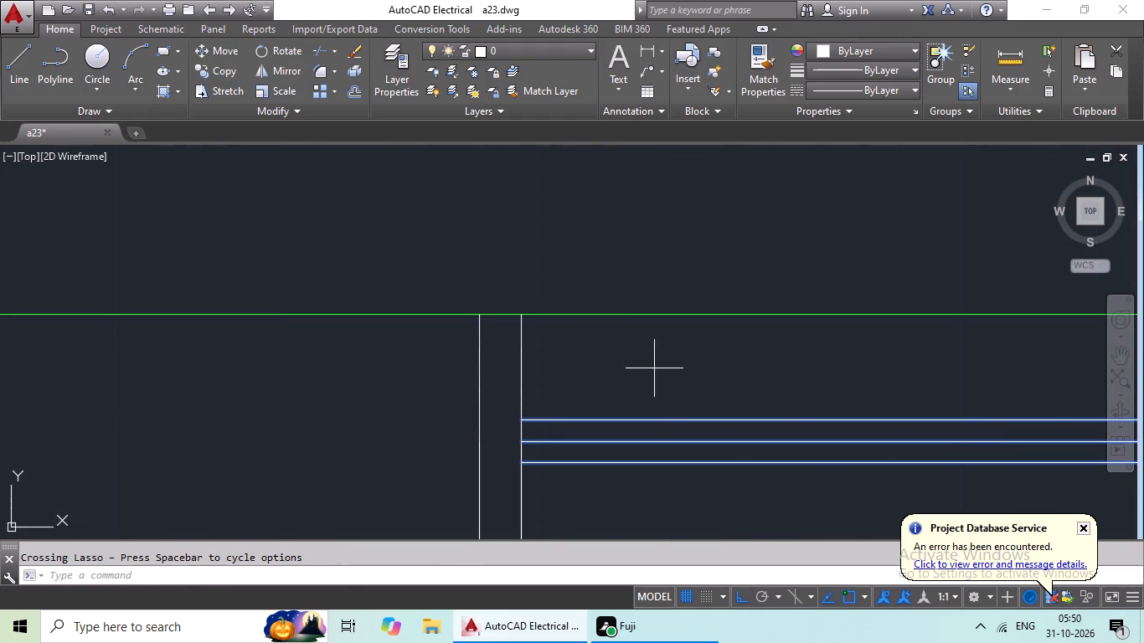
left_click_drag(635, 371, 327, 432)
Add the glazing and end lines of the second-row left unit's bedroom window in the left outer wall to the selection.
scroll(523, 386, "down", 4)
middle_click_drag(508, 506, 528, 328)
scroll(534, 322, "down", 3)
middle_click_drag(539, 419, 534, 388)
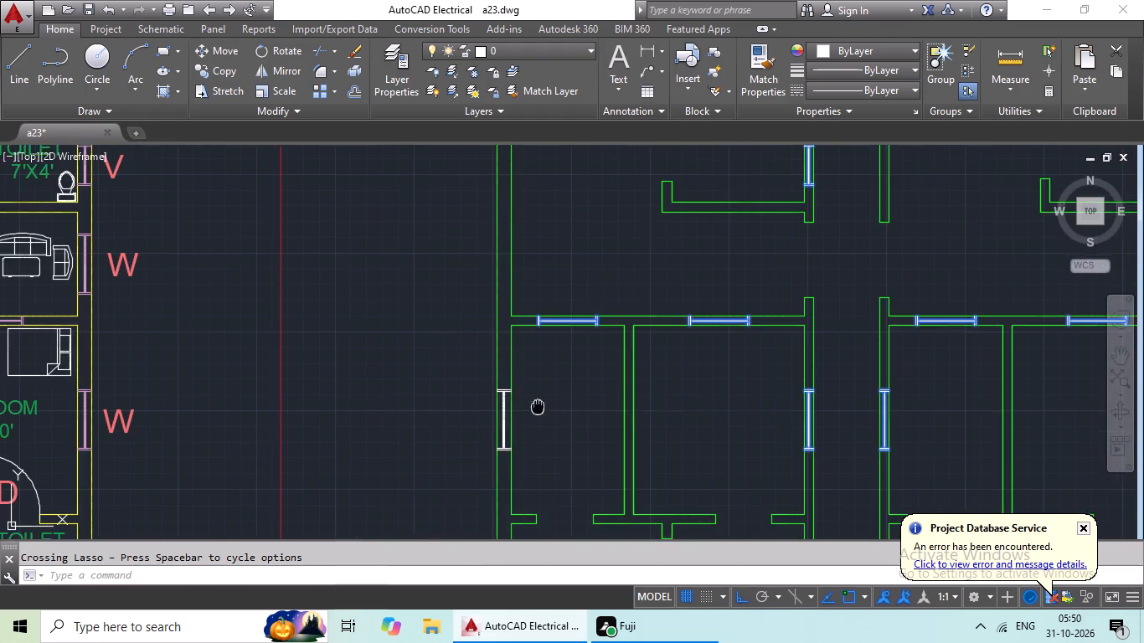
middle_click_drag(534, 388, 546, 322)
scroll(518, 338, "up", 5)
middle_click_drag(408, 401, 445, 297)
scroll(424, 406, "up", 2)
left_click_drag(492, 297, 333, 306)
middle_click_drag(433, 296, 435, 584)
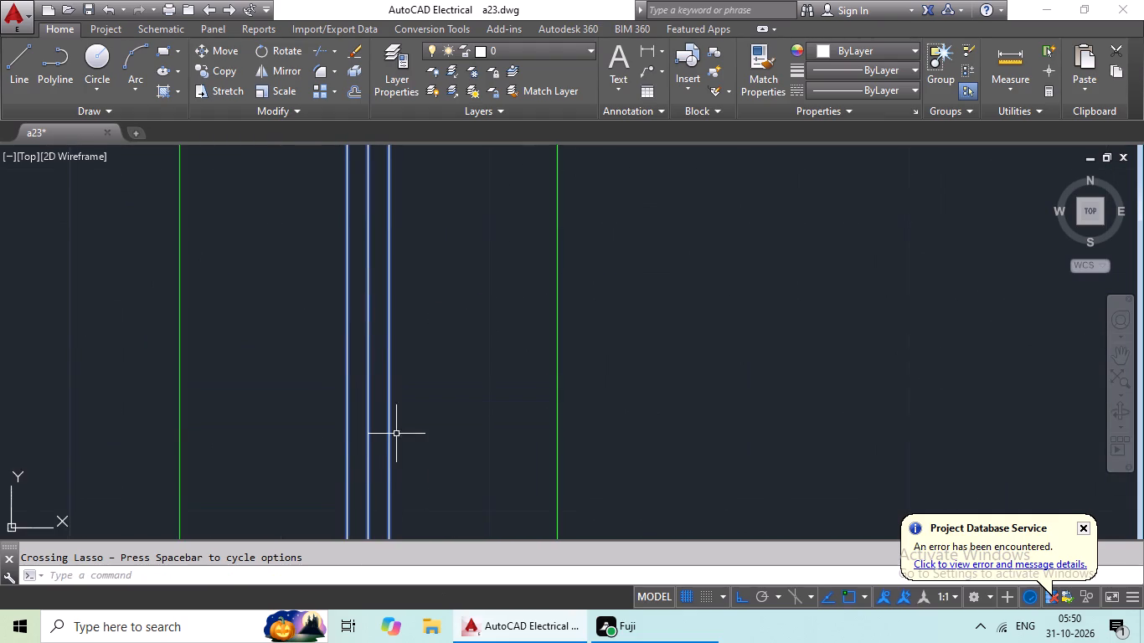
scroll(512, 403, "down", 4)
scroll(502, 207, "up", 3)
left_click_drag(502, 188, 420, 319)
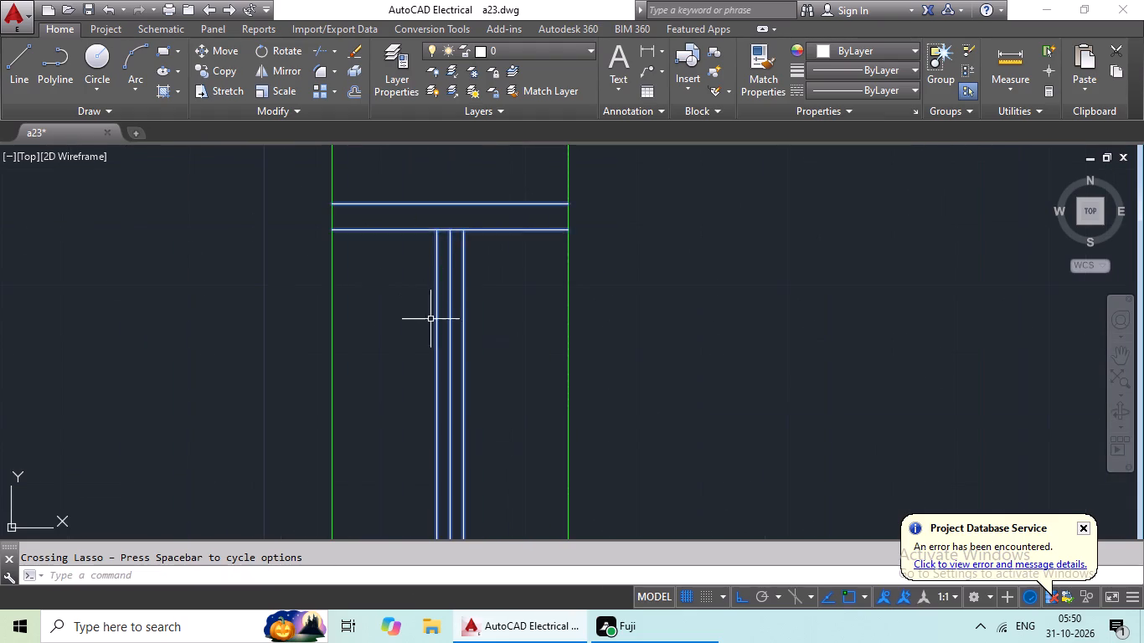
Add the glazing and end lines of the second-row left unit's lower window in the left outer wall to the selection.
scroll(474, 311, "down", 3)
middle_click_drag(483, 373, 513, 238)
scroll(606, 278, "down", 3)
middle_click_drag(676, 398, 412, 342)
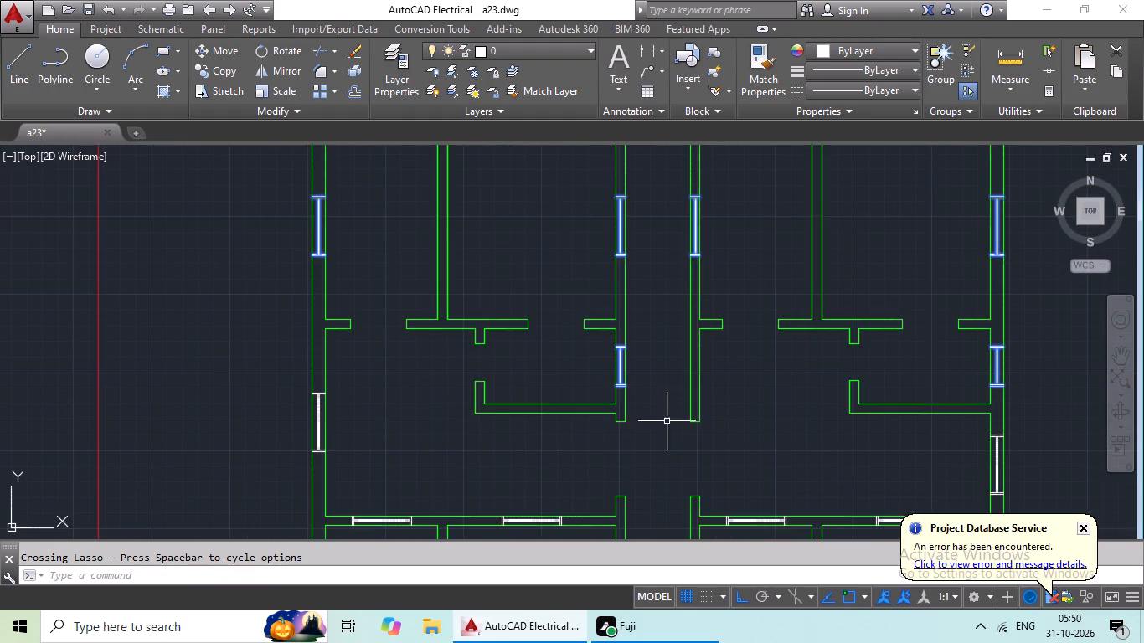
middle_click_drag(688, 424, 533, 311)
middle_click_drag(487, 359, 844, 402)
scroll(517, 387, "up", 2)
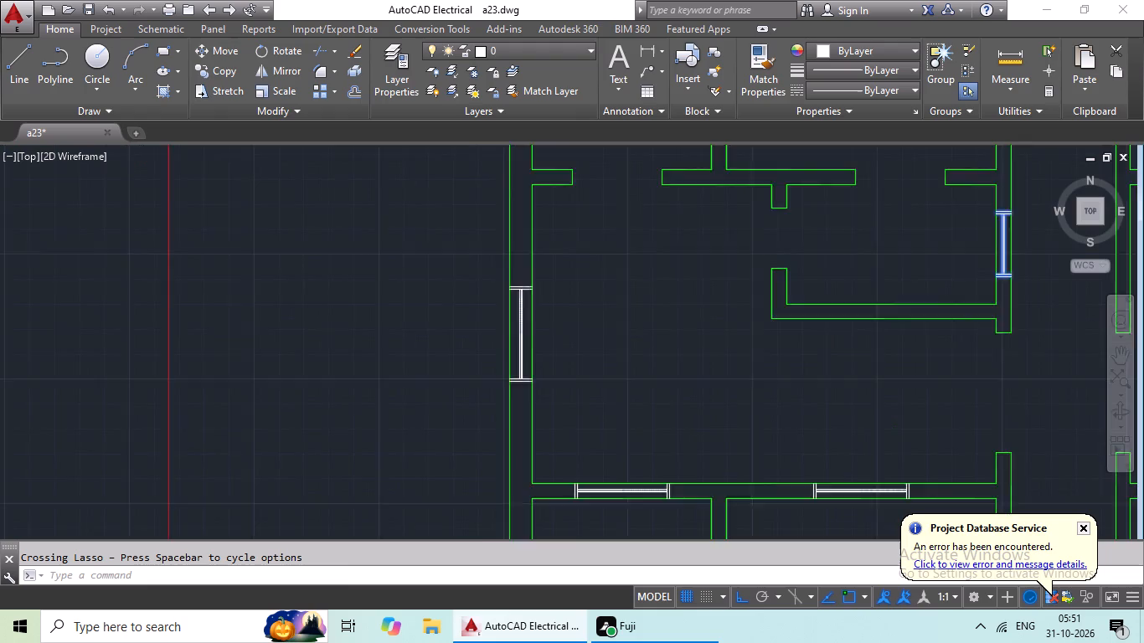
scroll(517, 387, "up", 5)
left_click_drag(554, 308, 409, 349)
middle_click_drag(549, 322, 475, 642)
scroll(475, 642, "up", 1)
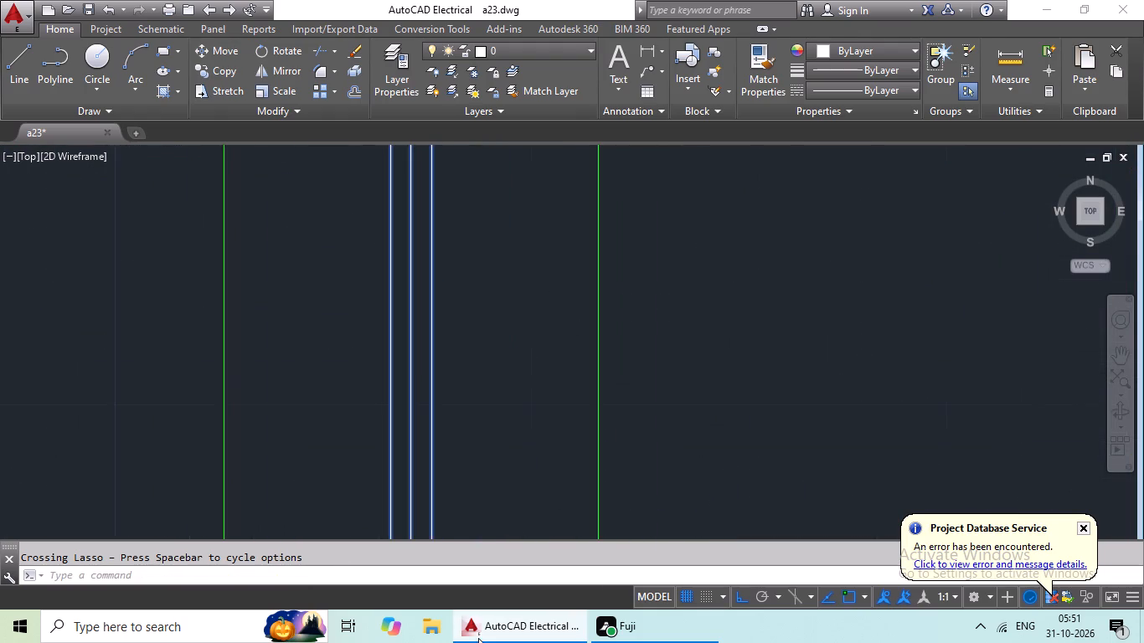
scroll(545, 383, "down", 2)
middle_click_drag(536, 379, 504, 641)
left_click_drag(495, 200, 384, 341)
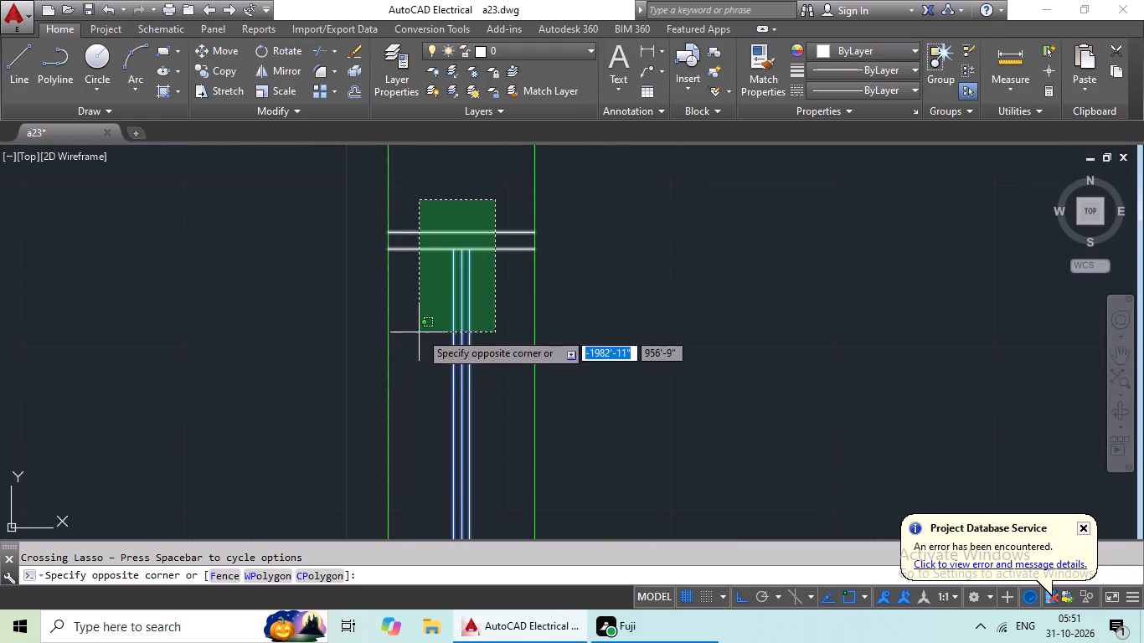
left_click(424, 328)
Add the lines of the left units' outer-side window in the wall between the second and third rows to the selection.
scroll(527, 311, "down", 4)
middle_click_drag(631, 400, 618, 255)
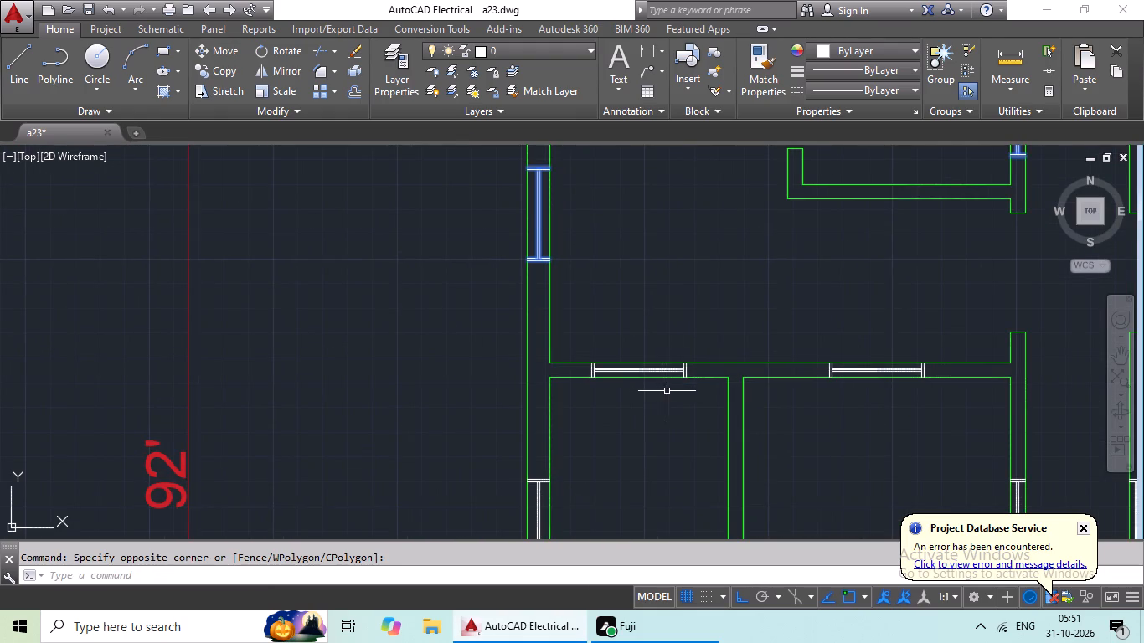
scroll(552, 169, "up", 2)
middle_click_drag(662, 271, 656, 145)
scroll(739, 381, "down", 2)
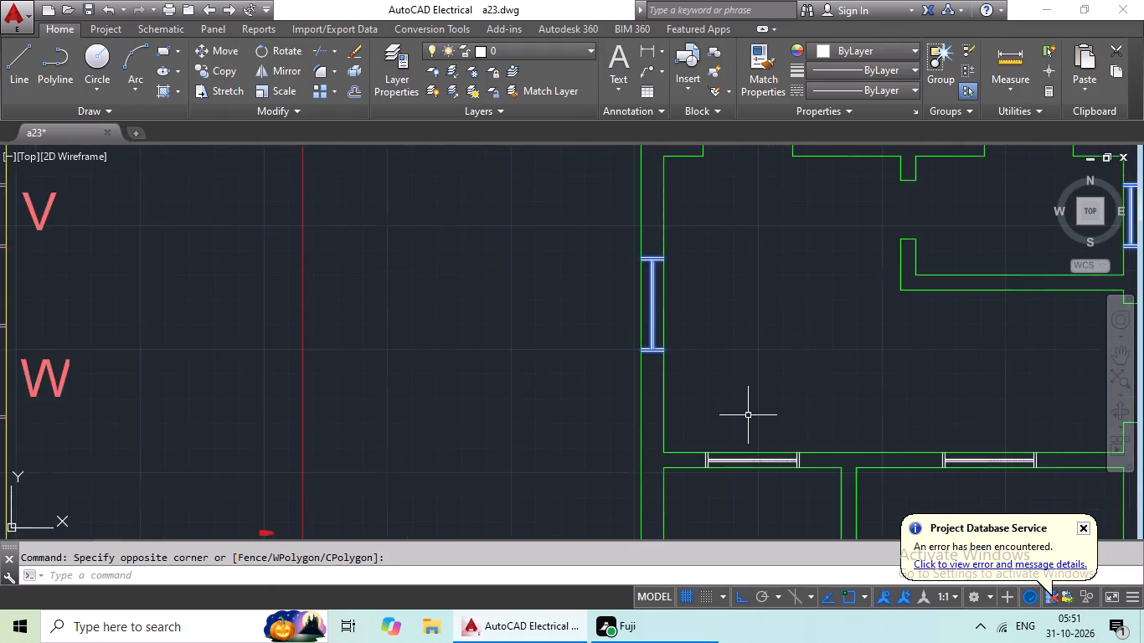
middle_click_drag(749, 417, 560, 350)
scroll(566, 387, "up", 4)
scroll(725, 439, "up", 3)
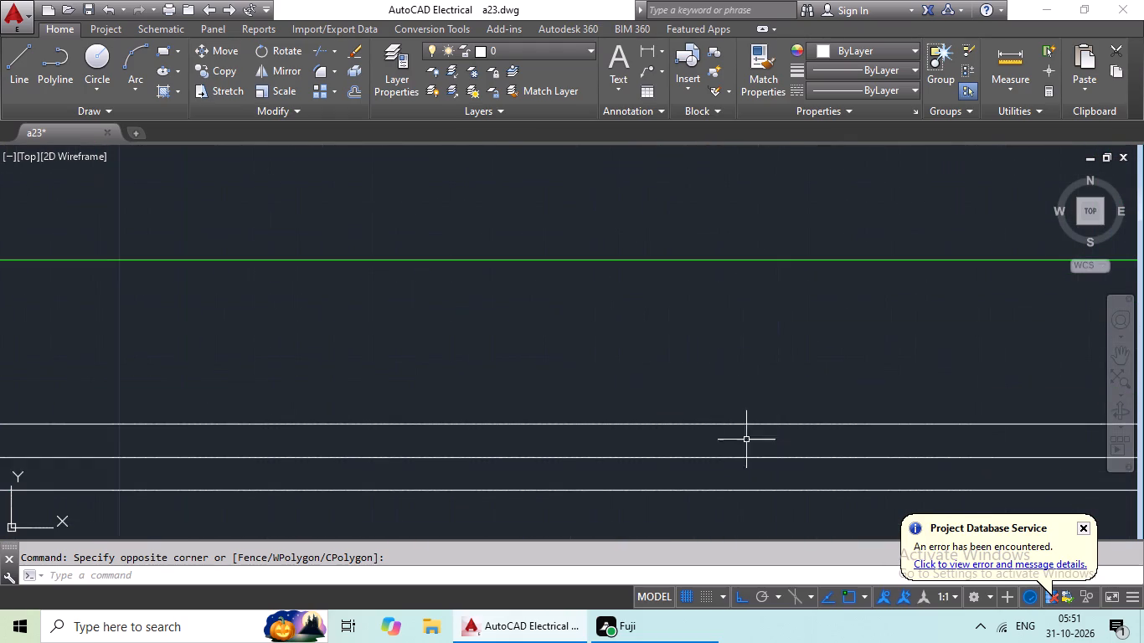
middle_click_drag(827, 440, 325, 382)
left_click_drag(745, 346, 118, 302)
middle_click_drag(213, 326, 899, 329)
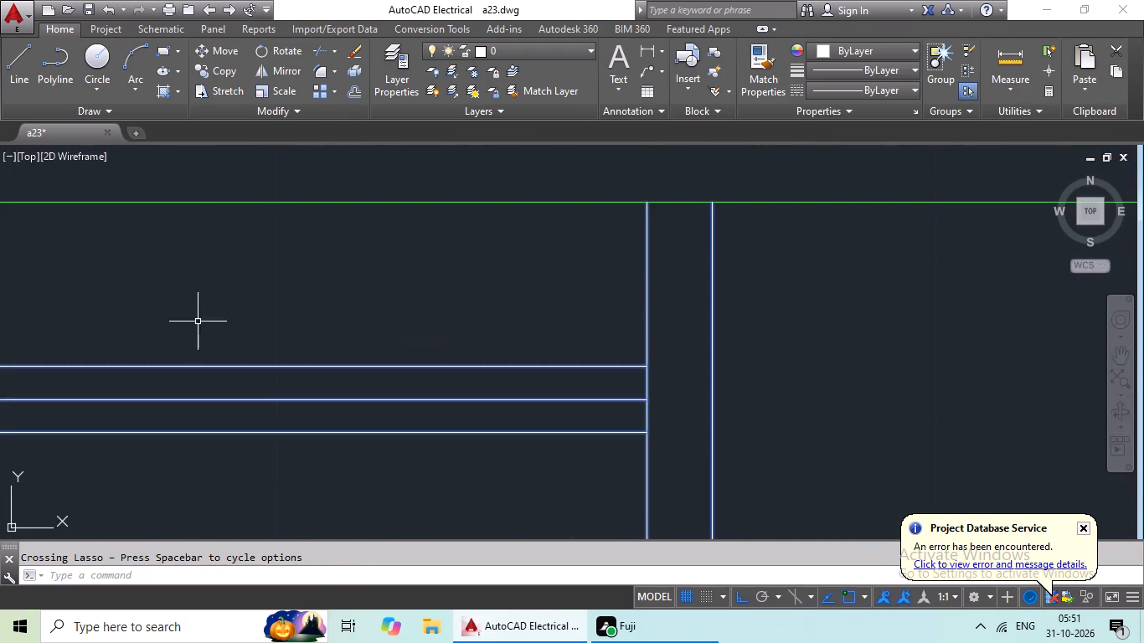
middle_click_drag(899, 329, 1143, 329)
scroll(209, 356, "down", 2)
middle_click_drag(99, 362, 813, 338)
left_click_drag(647, 300, 504, 352)
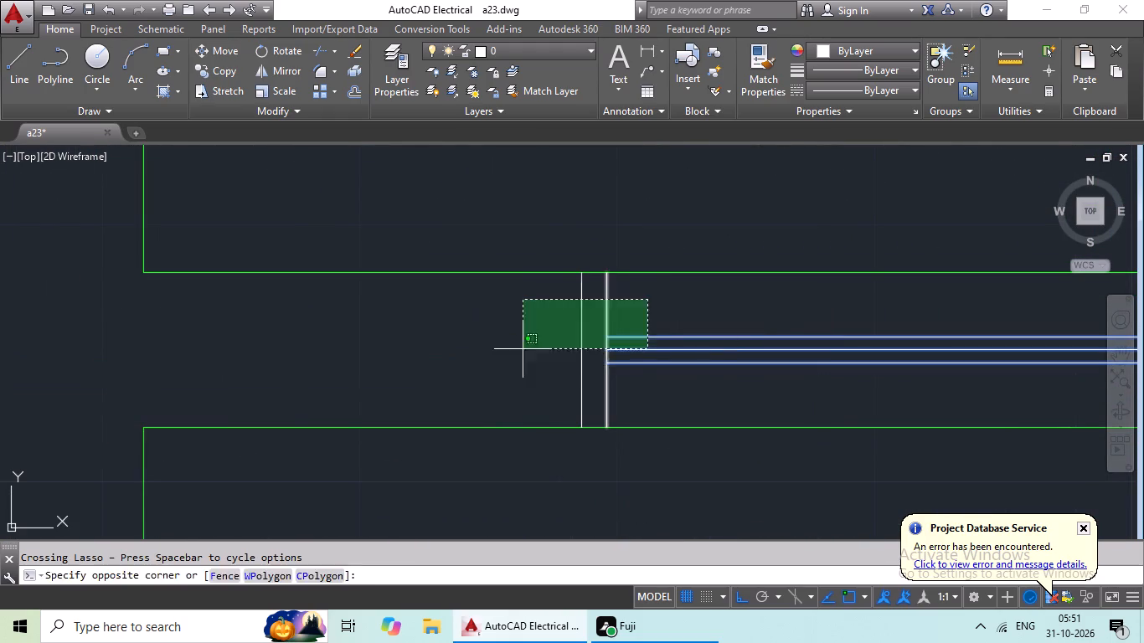
left_click_drag(504, 352, 441, 375)
Add the lines of the left units' corridor-side window in the wall between the second and third rows to the selection.
scroll(587, 366, "down", 2)
middle_click_drag(639, 419, 0, 466)
middle_click_drag(739, 515, 70, 524)
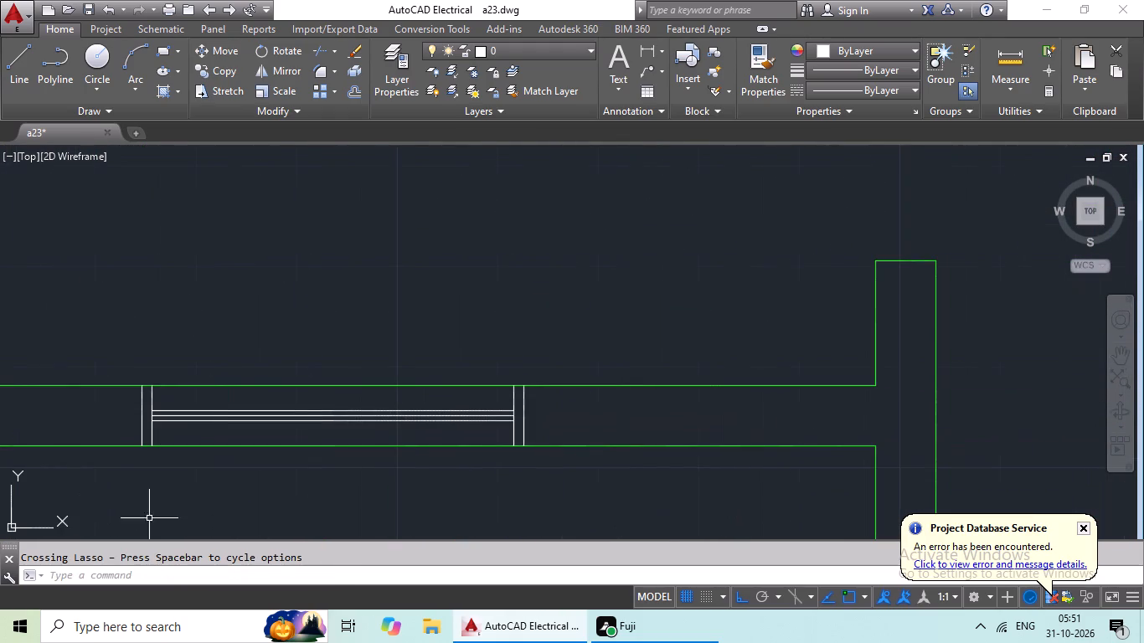
scroll(508, 404, "up", 3)
left_click_drag(647, 410, 126, 401)
middle_click_drag(152, 407, 1061, 376)
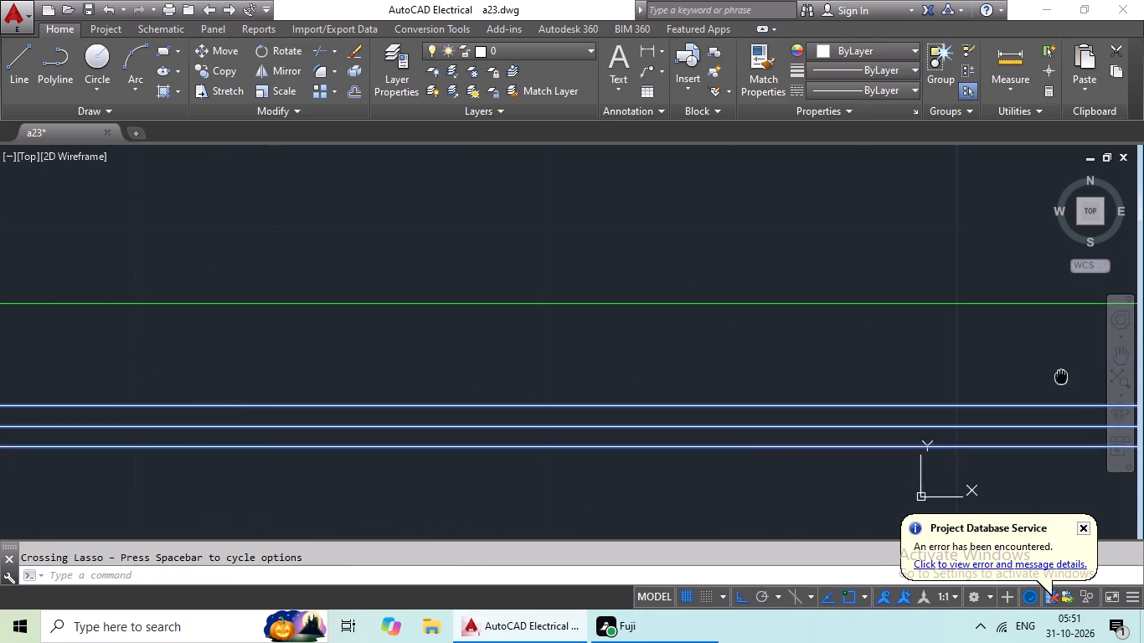
middle_click_drag(207, 409, 897, 424)
left_click_drag(766, 382, 371, 458)
Add the lines of the right units' corridor-side window in the wall between the second and third rows to the selection.
scroll(558, 450, "down", 3)
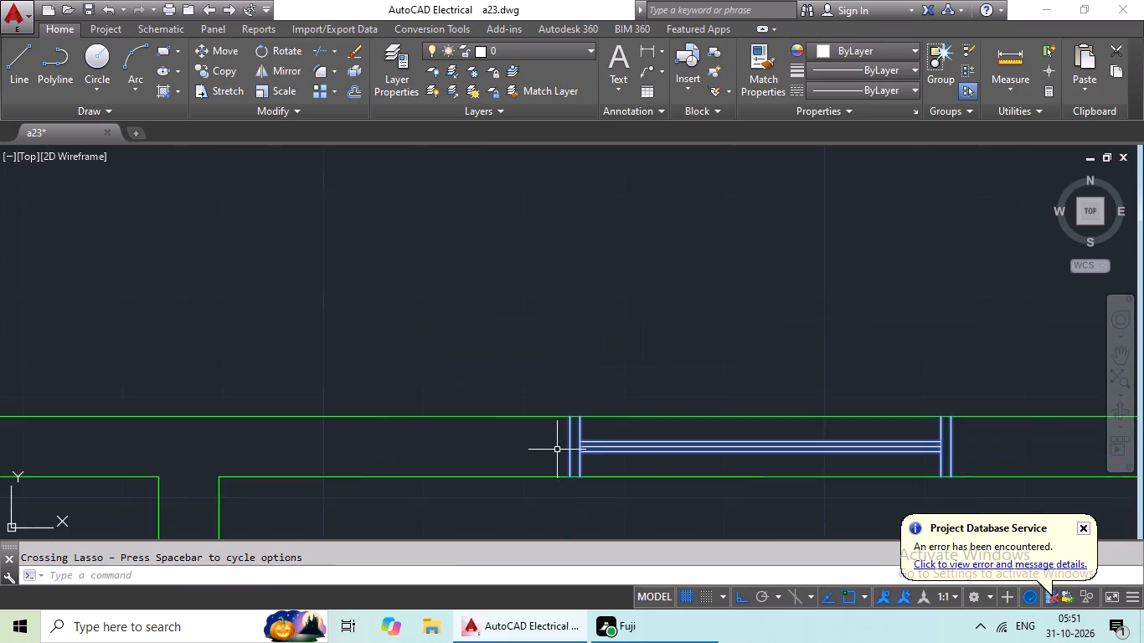
scroll(598, 468, "down", 2)
middle_click_drag(626, 526, 433, 338)
scroll(501, 338, "down", 2)
middle_click_drag(702, 355, 560, 446)
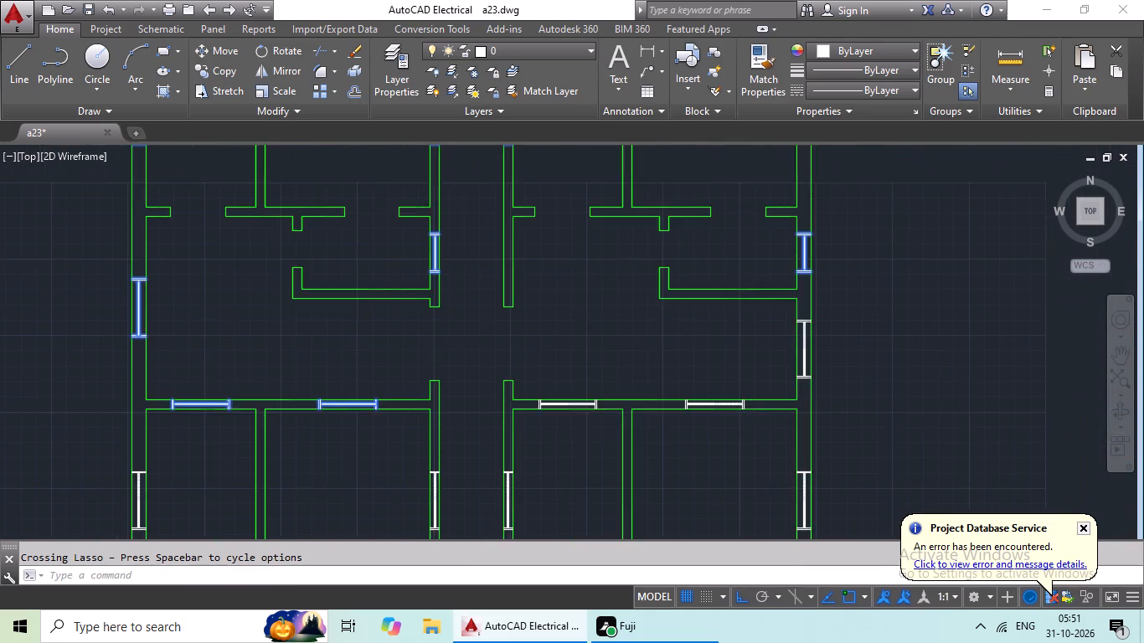
scroll(590, 405, "up", 4)
scroll(671, 401, "up", 2)
left_click_drag(704, 400, 220, 399)
middle_click_drag(242, 396, 698, 399)
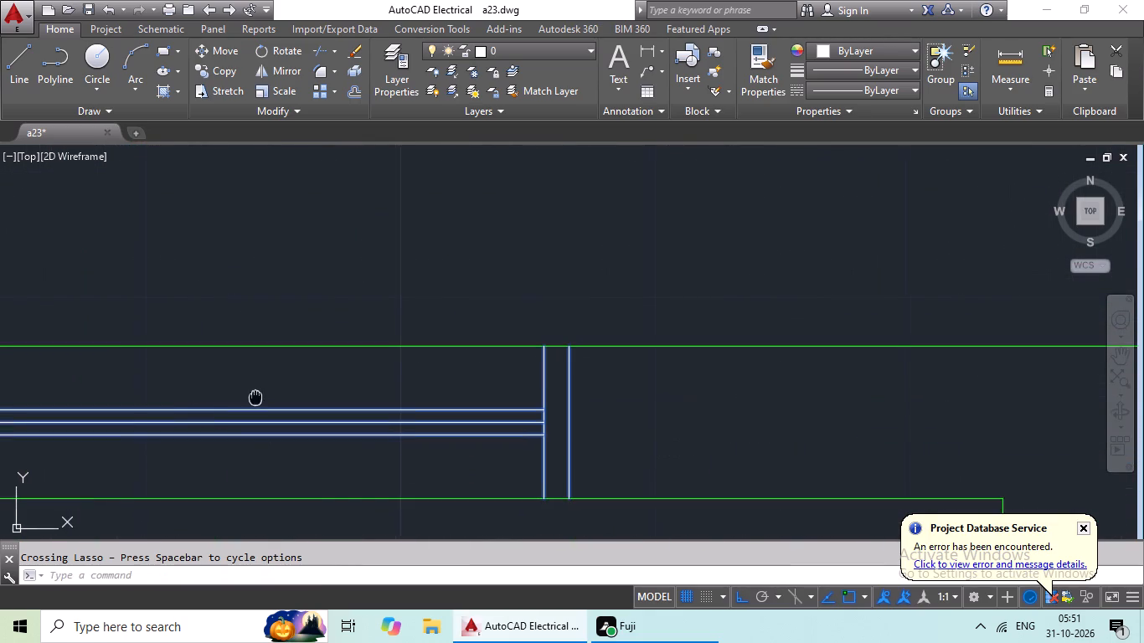
middle_click_drag(698, 399, 1143, 399)
left_click_drag(692, 382, 312, 442)
Add the lines of the right units' outer-side window in the wall between the second and third rows to the selection.
scroll(539, 427, "down", 3)
middle_click_drag(561, 491, 14, 497)
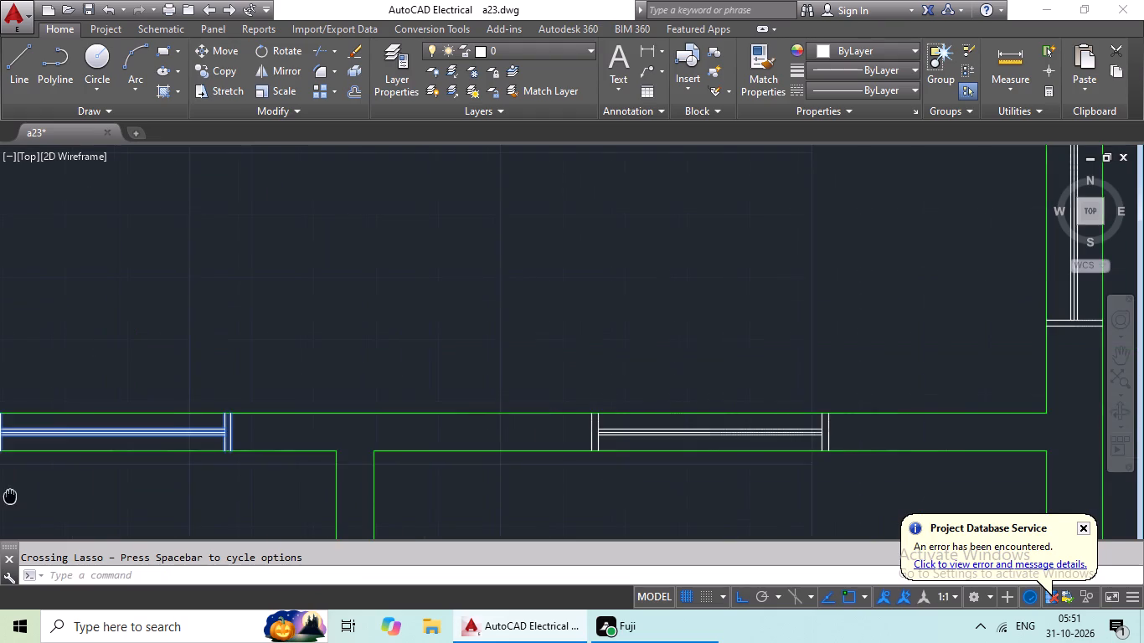
middle_click_drag(518, 514, 328, 521)
scroll(636, 476, "up", 4)
middle_click_drag(692, 440, 719, 634)
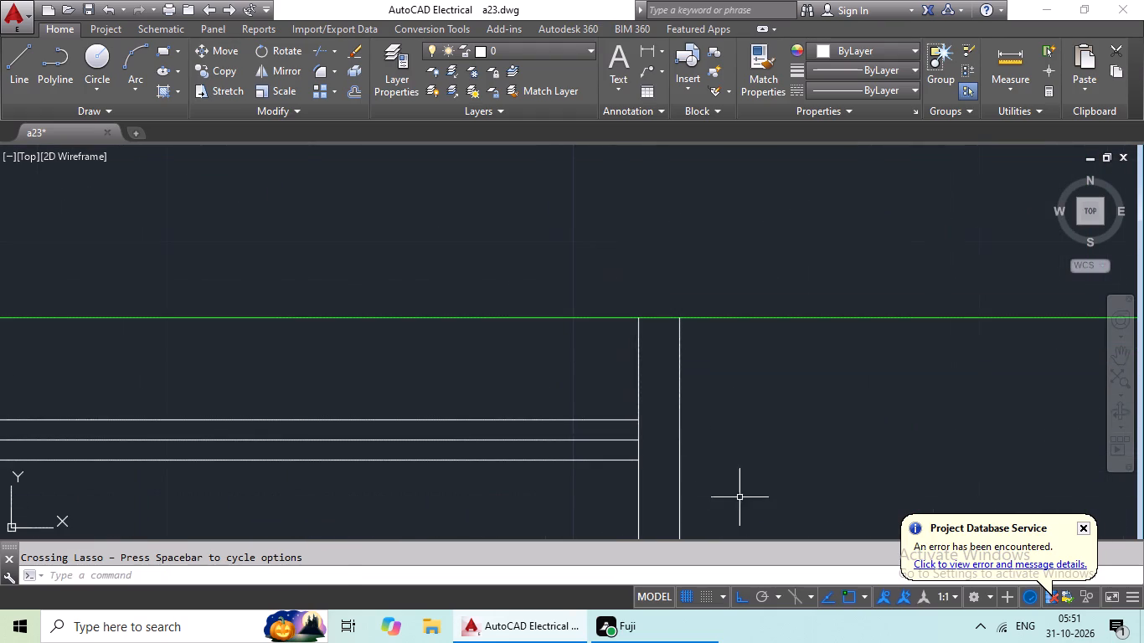
left_click_drag(755, 459, 157, 378)
middle_click_drag(315, 405, 1096, 429)
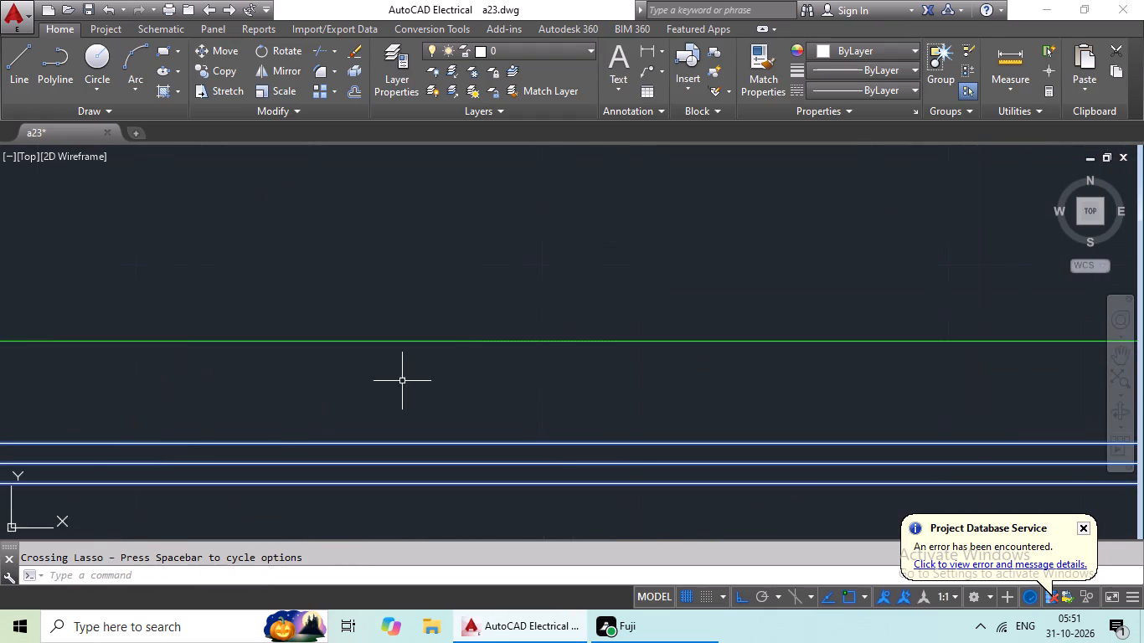
scroll(392, 381, "down", 2)
scroll(248, 393, "up", 3)
left_click_drag(260, 380, 28, 438)
scroll(162, 439, "down", 4)
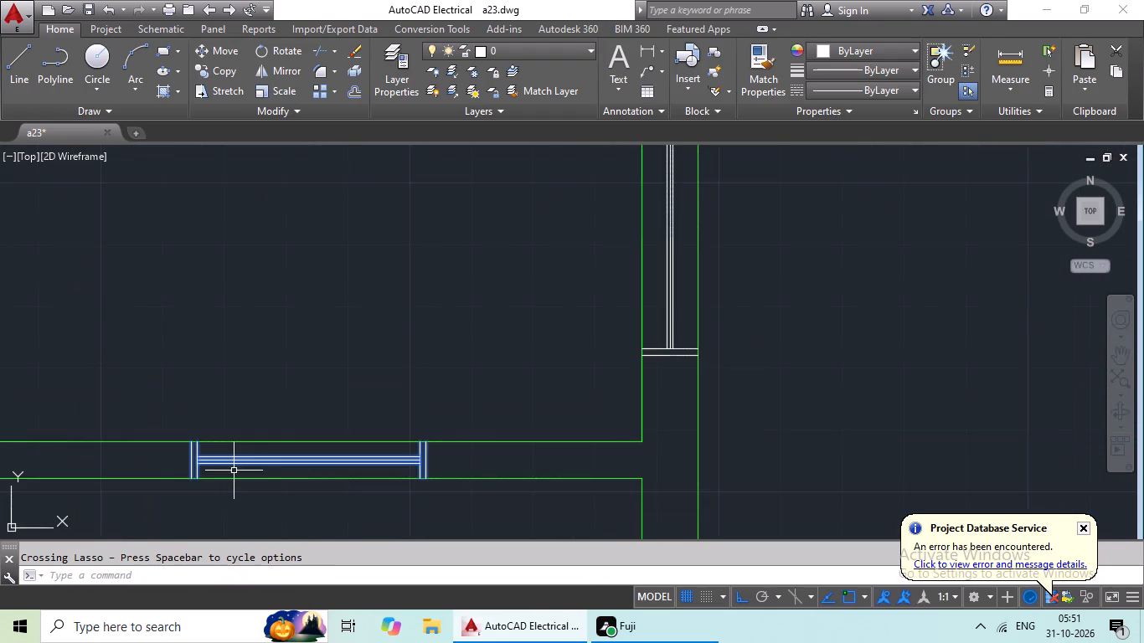
Add the lines of the second row's lowest window in the right outer wall, just above the row-dividing wall, to the selection.
scroll(234, 471, "down", 2)
scroll(588, 383, "up", 1)
scroll(482, 373, "up", 3)
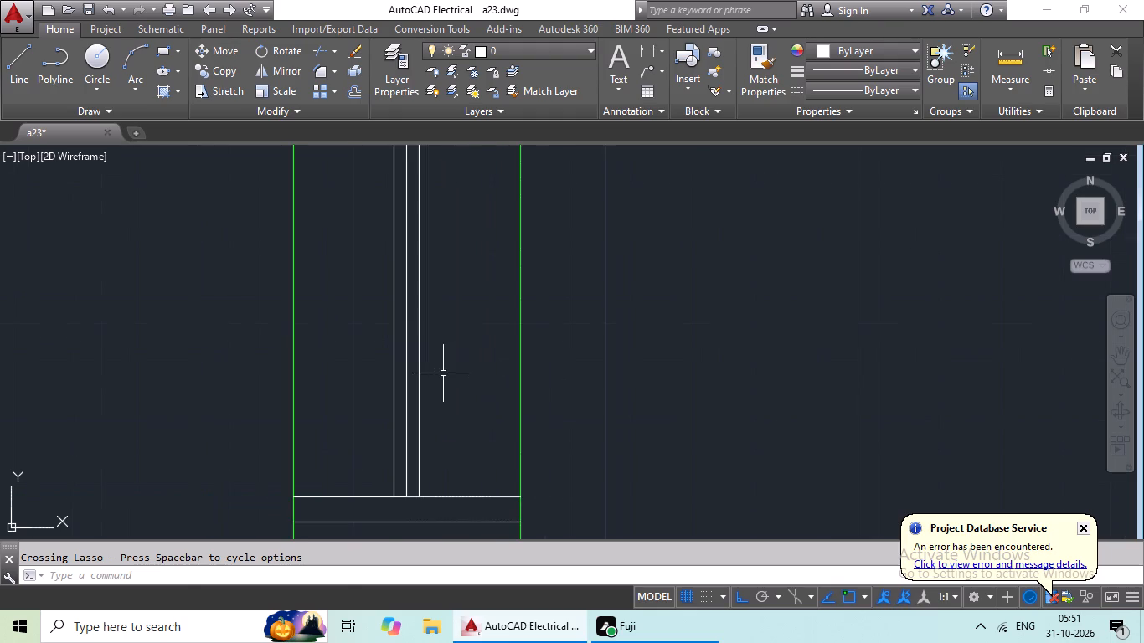
left_click_drag(446, 348, 417, 530)
scroll(454, 374, "down", 3)
middle_click_drag(453, 361, 431, 471)
scroll(425, 287, "up", 3)
left_click_drag(424, 253, 364, 388)
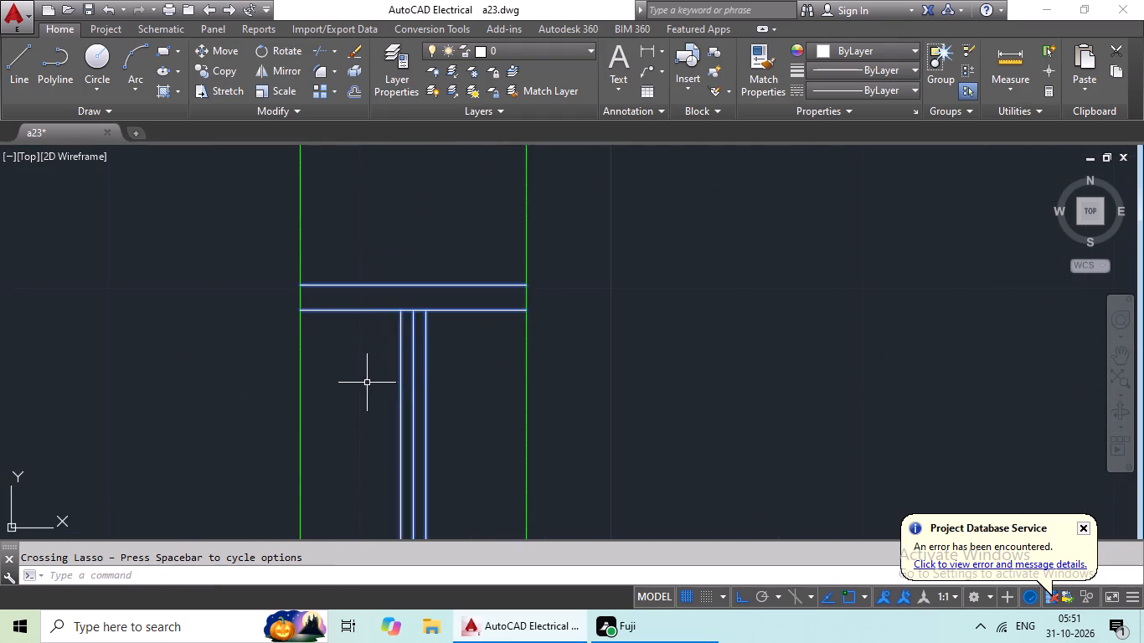
Add the lines of the third row's uppermost window in the right outer wall to the selection.
scroll(376, 377, "down", 6)
middle_click_drag(363, 404, 415, 172)
scroll(480, 308, "up", 4)
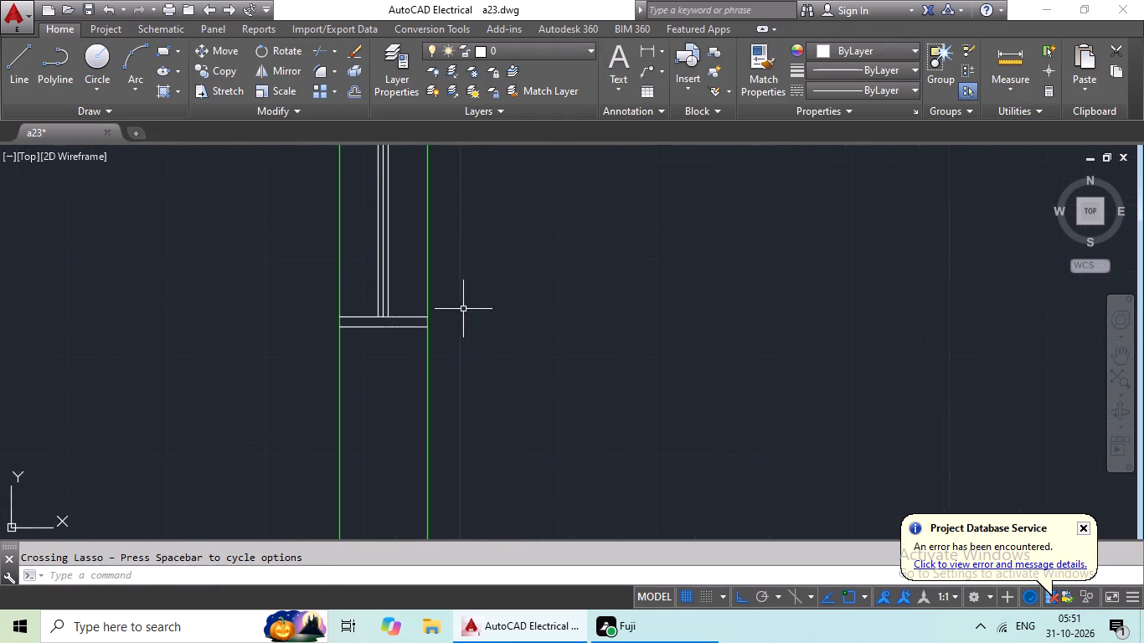
scroll(397, 310, "up", 1)
left_click_drag(430, 200, 346, 286)
middle_click_drag(362, 232, 364, 512)
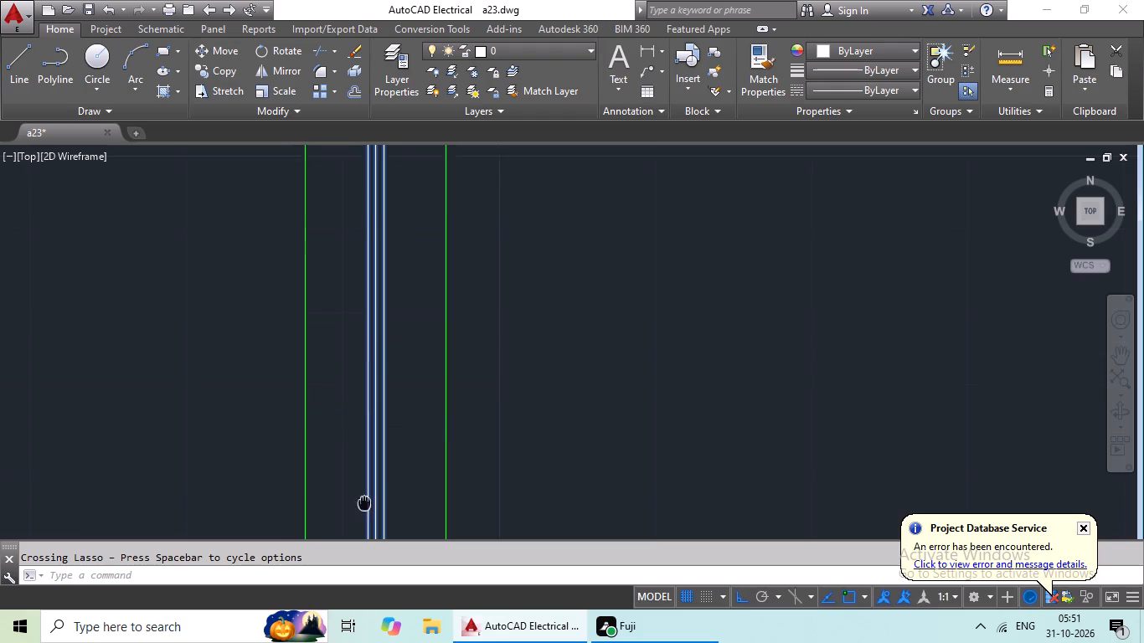
middle_click_drag(364, 512, 364, 529)
scroll(416, 282, "down", 1)
middle_click_drag(411, 277, 376, 480)
scroll(371, 317, "up", 3)
left_click_drag(444, 309, 343, 461)
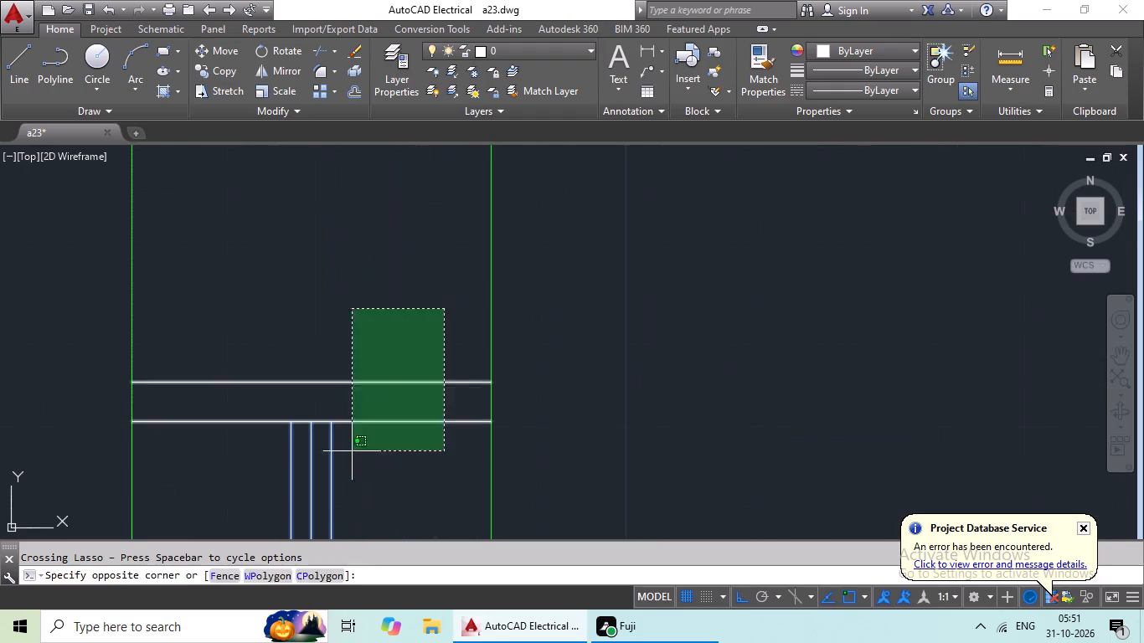
left_click_drag(343, 461, 329, 484)
Add the lines of the third row's upper window in the right units' corridor wall to the selection.
scroll(445, 414, "down", 5)
scroll(205, 458, "down", 3)
middle_click_drag(205, 458, 533, 368)
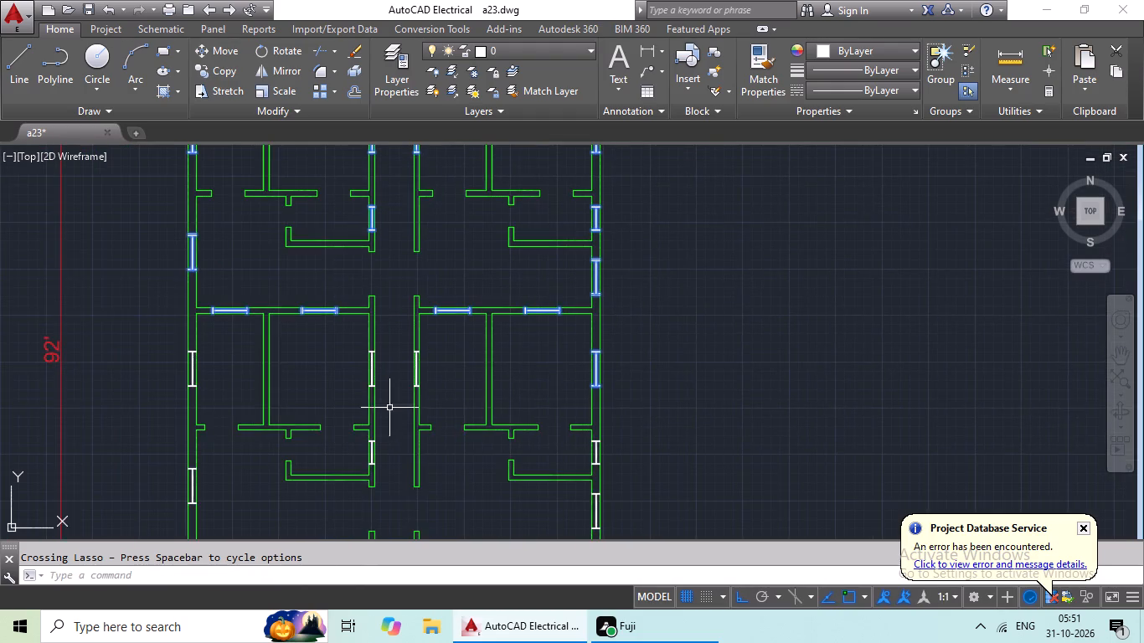
scroll(413, 374, "up", 7)
middle_click_drag(437, 452, 426, 311)
scroll(428, 367, "up", 2)
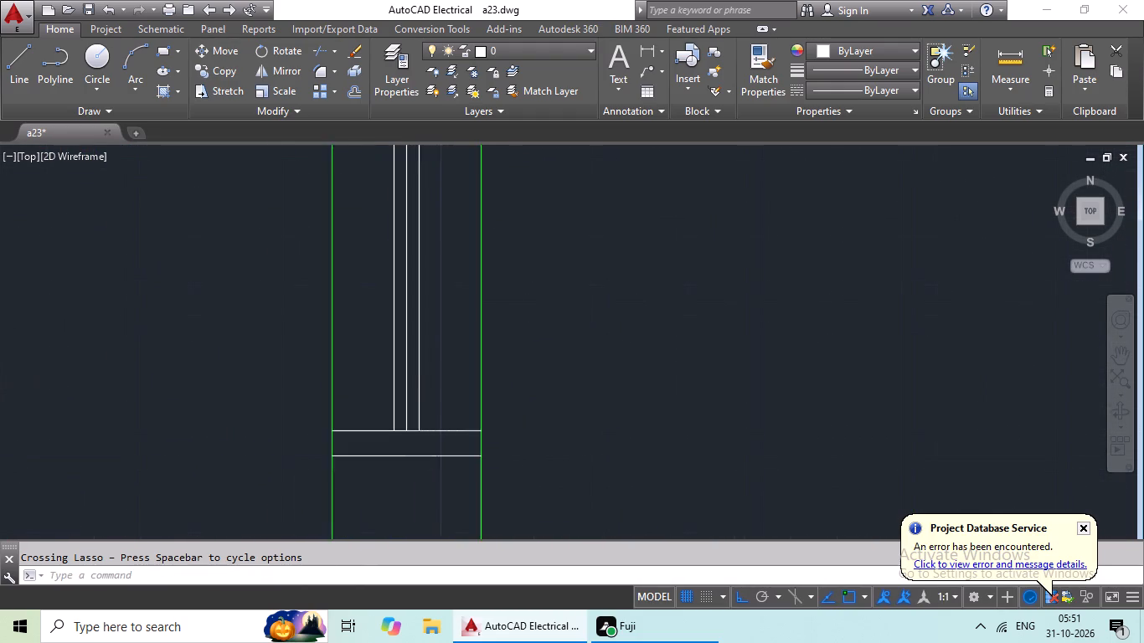
left_click_drag(456, 353, 363, 378)
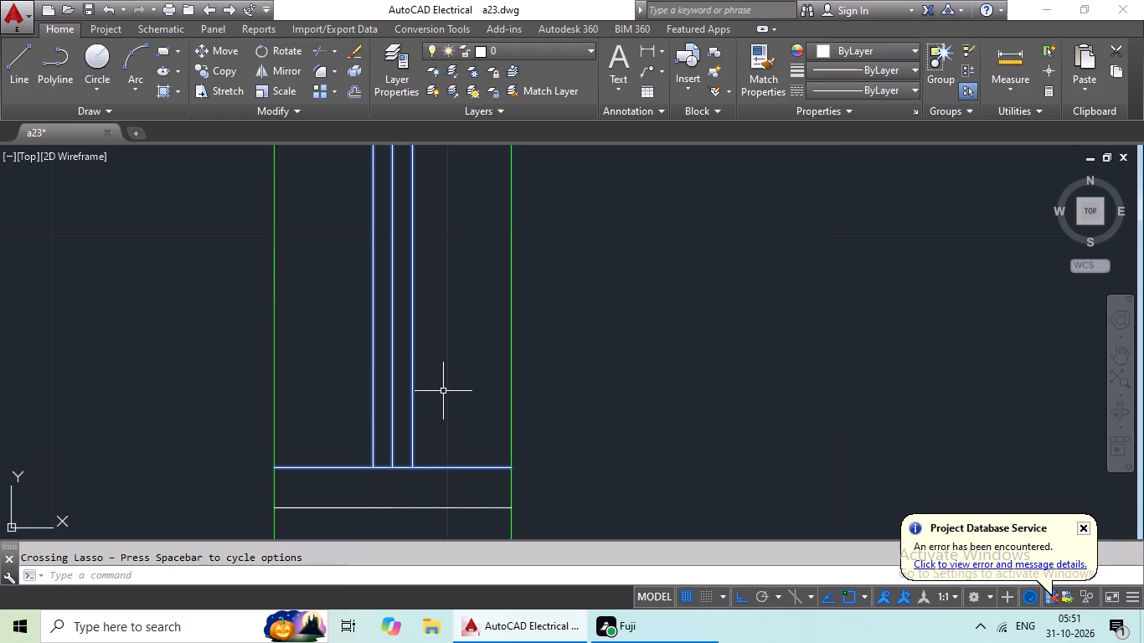
left_click_drag(445, 399, 380, 531)
scroll(487, 396, "down", 4)
middle_click_drag(472, 270, 466, 308)
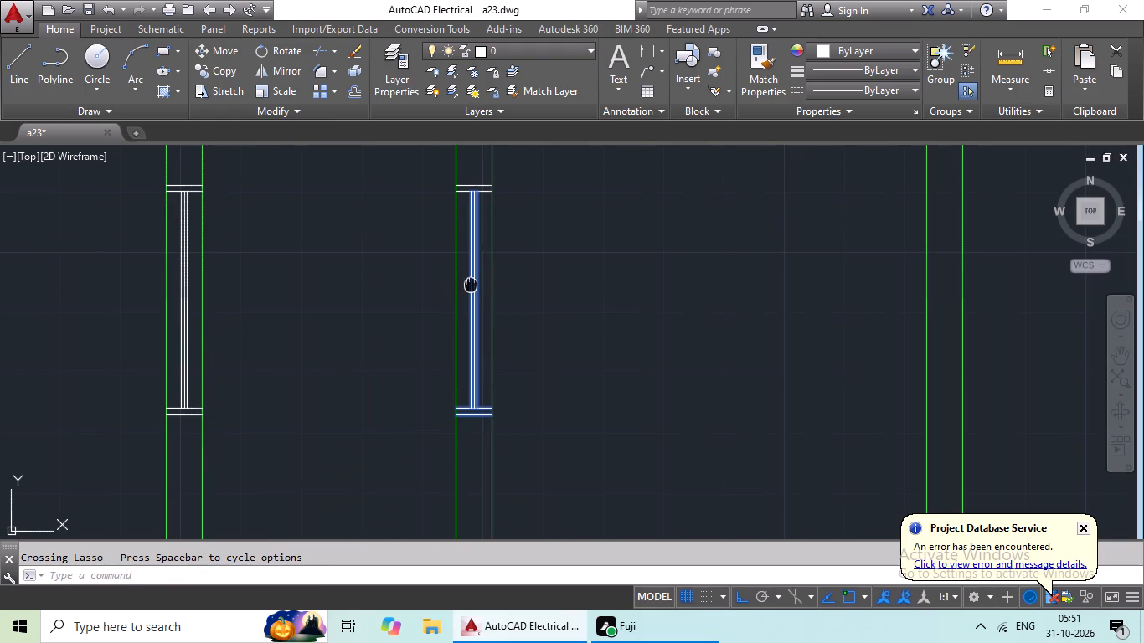
middle_click_drag(466, 308, 444, 416)
scroll(457, 327, "up", 4)
left_click_drag(468, 304, 374, 457)
Add the lines of the third row's upper window in the left units' corridor wall to the selection.
scroll(471, 392, "down", 5)
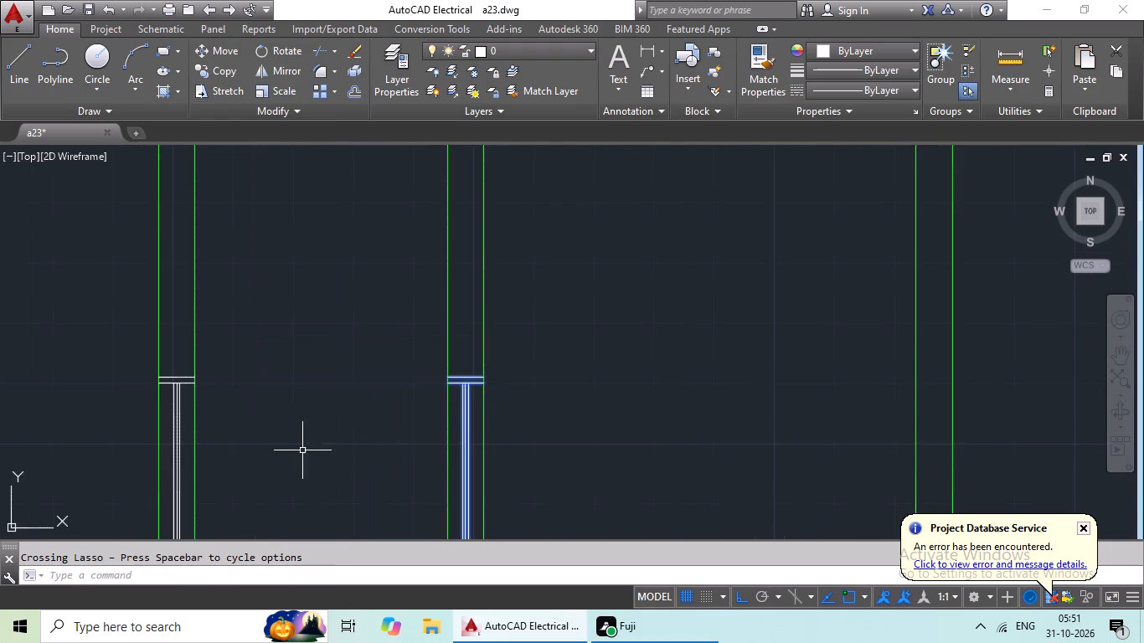
middle_click_drag(302, 450, 554, 285)
middle_click_drag(455, 438, 524, 373)
scroll(512, 378, "up", 5)
left_click_drag(480, 252, 472, 288)
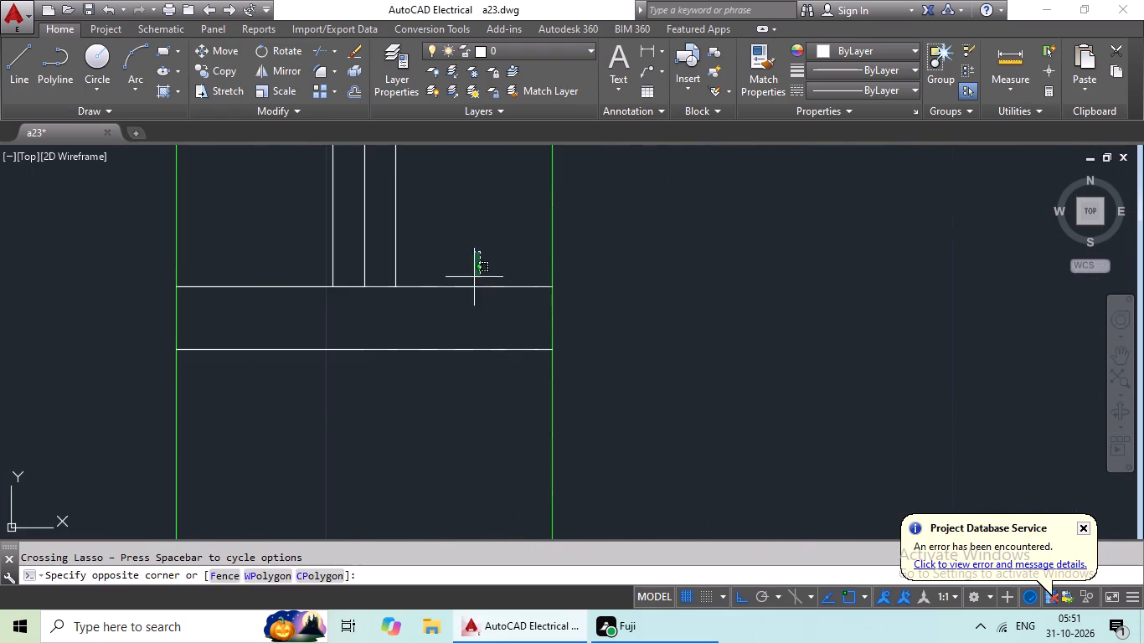
left_click_drag(472, 288, 308, 259)
middle_click_drag(326, 276, 408, 604)
scroll(487, 506, "down", 3)
middle_click_drag(497, 391, 446, 642)
scroll(431, 266, "up", 3)
left_click_drag(477, 202, 307, 386)
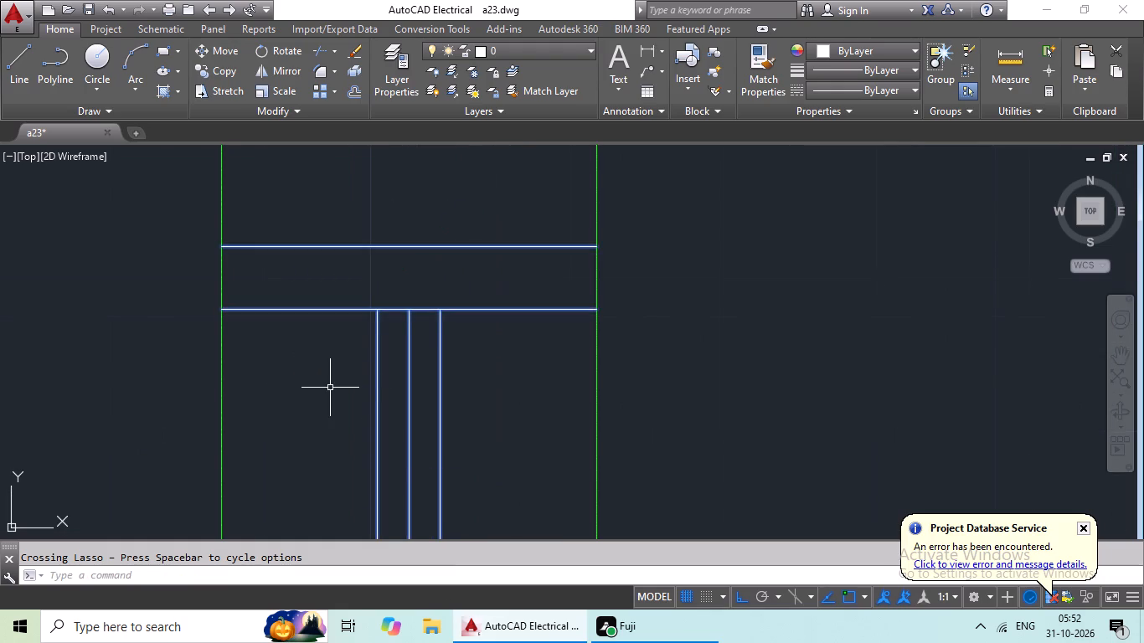
Add the lines of the third row's upper window in the left outer wall to the selection.
scroll(482, 352, "down", 8)
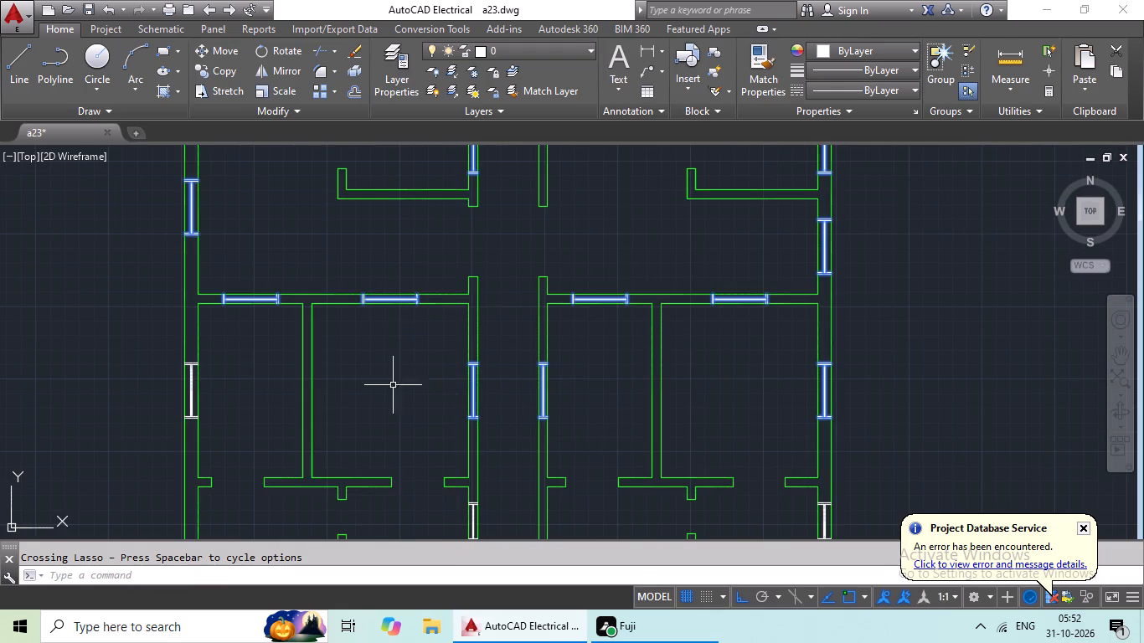
scroll(379, 380, "down", 2)
middle_click_drag(374, 377, 481, 270)
scroll(423, 265, "up", 2)
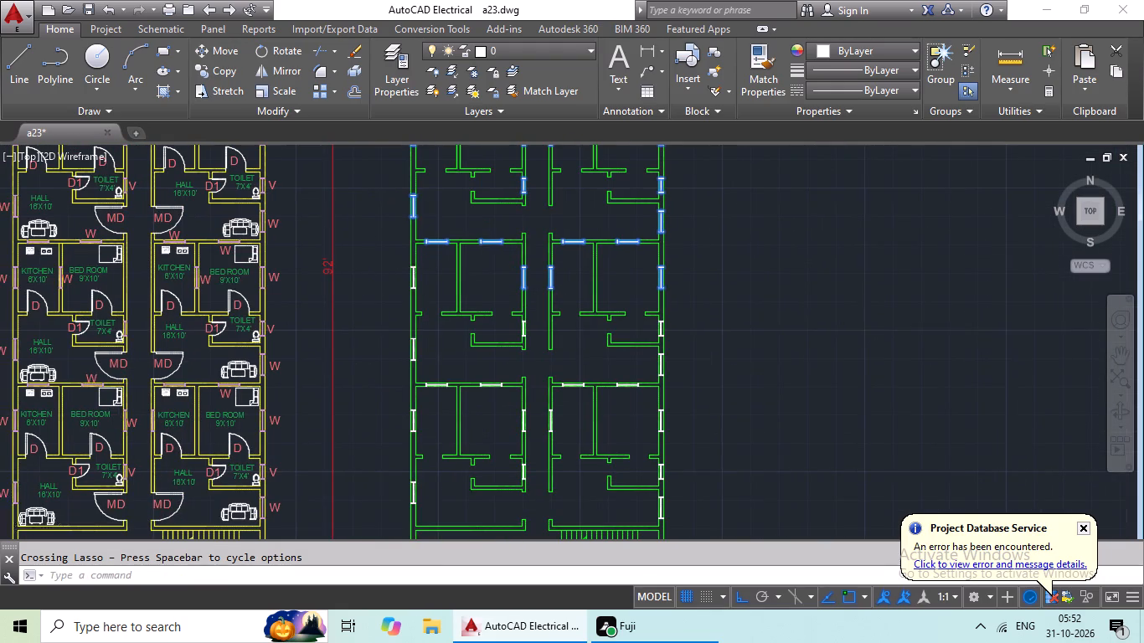
scroll(423, 265, "up", 5)
scroll(348, 442, "up", 2)
left_click_drag(359, 339, 287, 523)
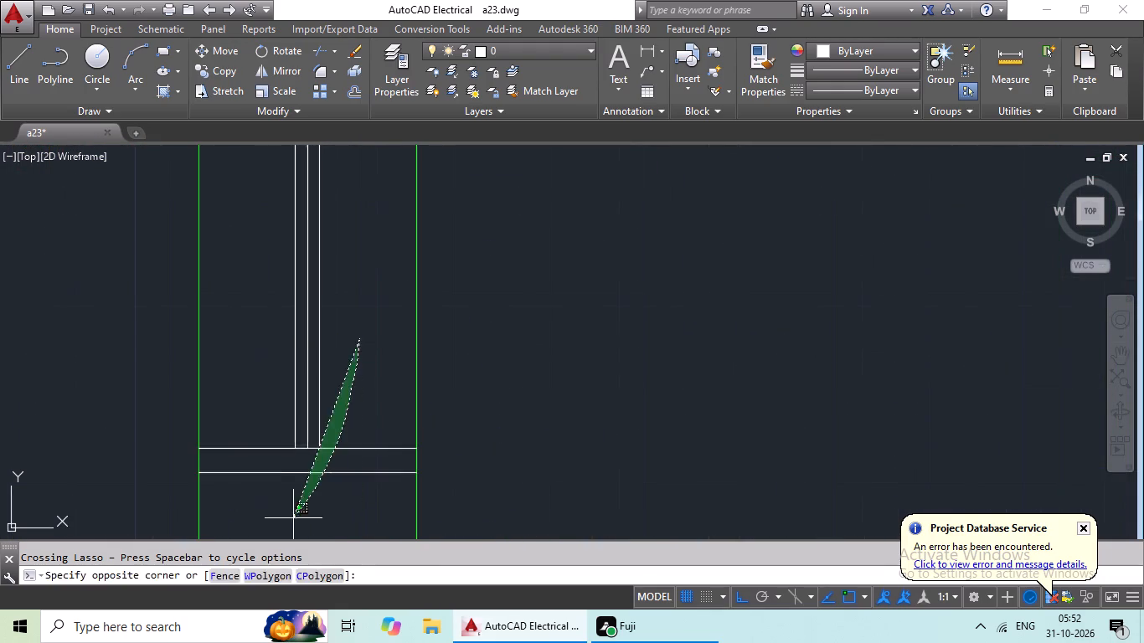
left_click_drag(287, 523, 271, 444)
scroll(321, 376, "down", 4)
scroll(327, 266, "up", 4)
middle_click_drag(320, 193, 320, 343)
left_click_drag(336, 229, 257, 466)
Add the lines of the third row's small toilet window in the left units' corridor wall to the selection.
scroll(390, 355, "down", 7)
middle_click_drag(529, 379, 428, 268)
scroll(661, 444, "up", 5)
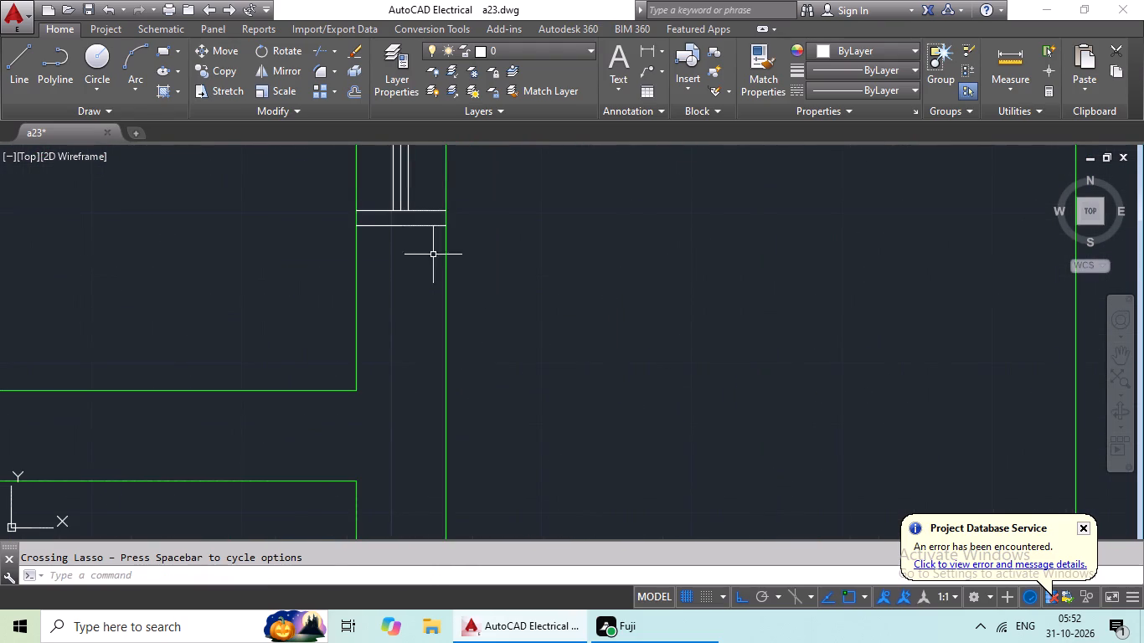
middle_click_drag(420, 215, 420, 456)
left_click_drag(432, 408, 400, 505)
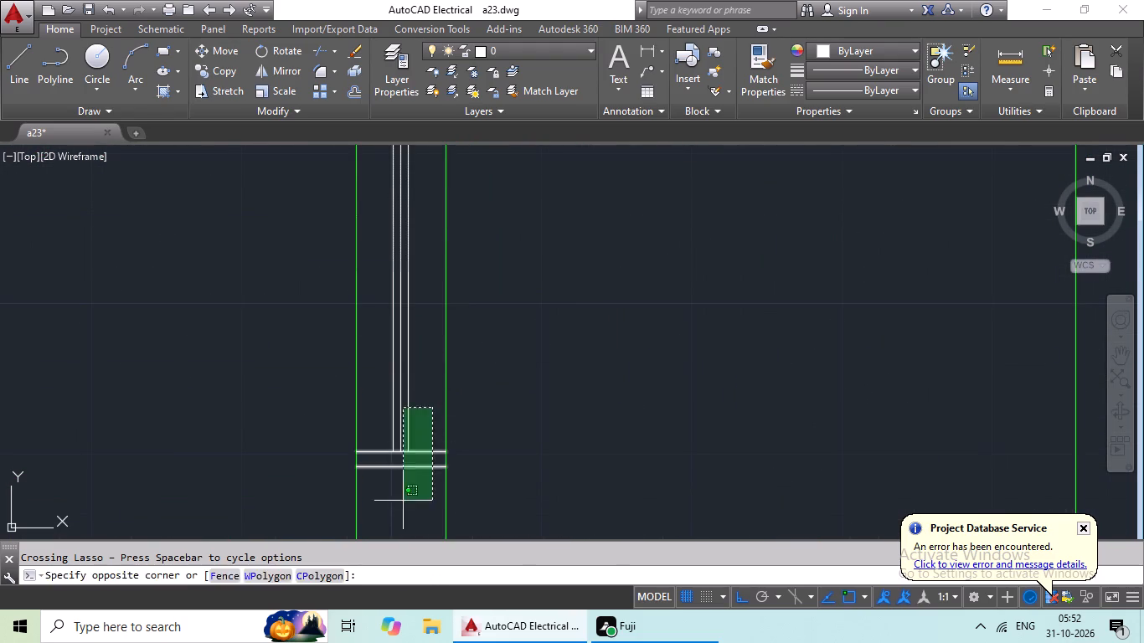
left_click_drag(400, 505, 358, 395)
middle_click_drag(411, 331, 413, 416)
scroll(422, 491, "down", 1)
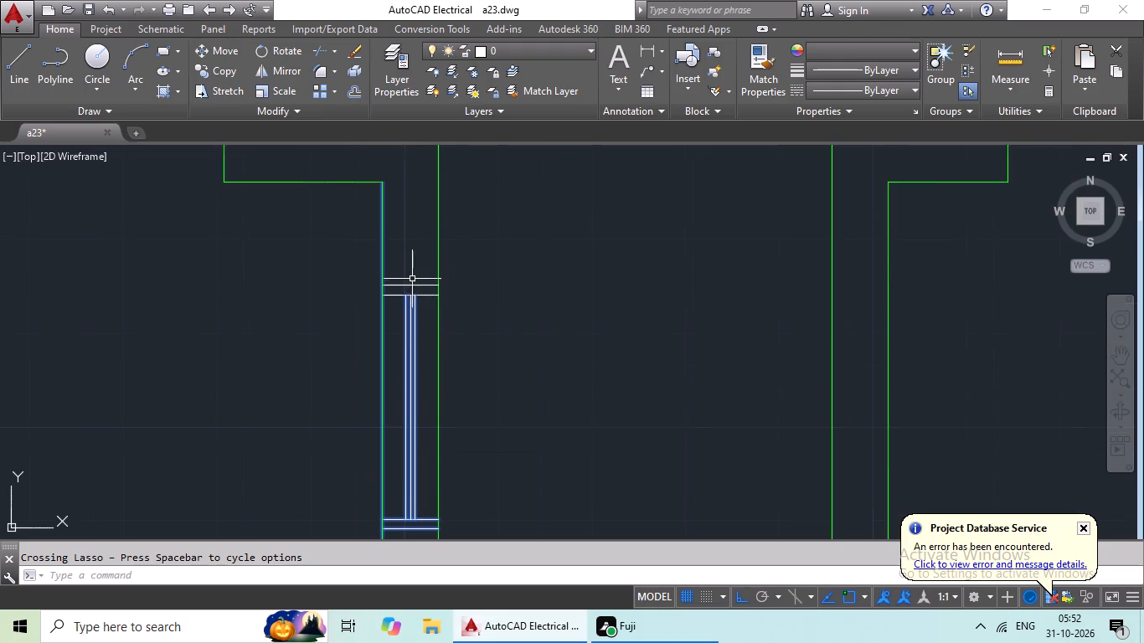
scroll(412, 279, "up", 1)
left_click_drag(438, 271, 372, 385)
Add the lines of the third row's small toilet window in the right outer wall to the selection.
scroll(466, 340, "down", 5)
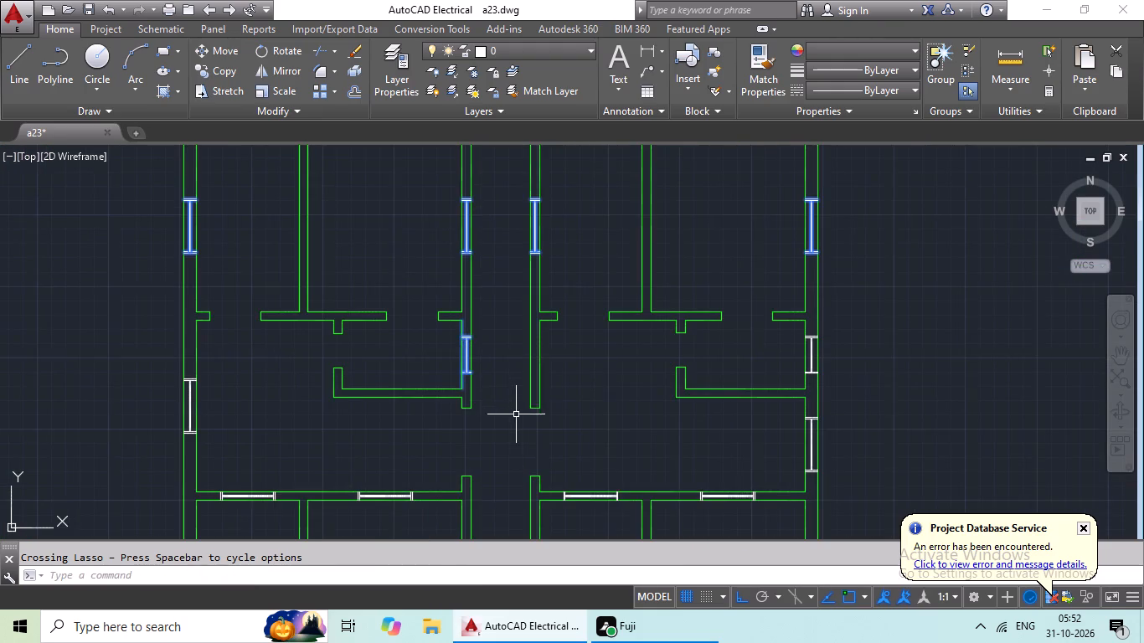
middle_click_drag(517, 419, 481, 427)
scroll(755, 378, "up", 3)
scroll(873, 384, "up", 2)
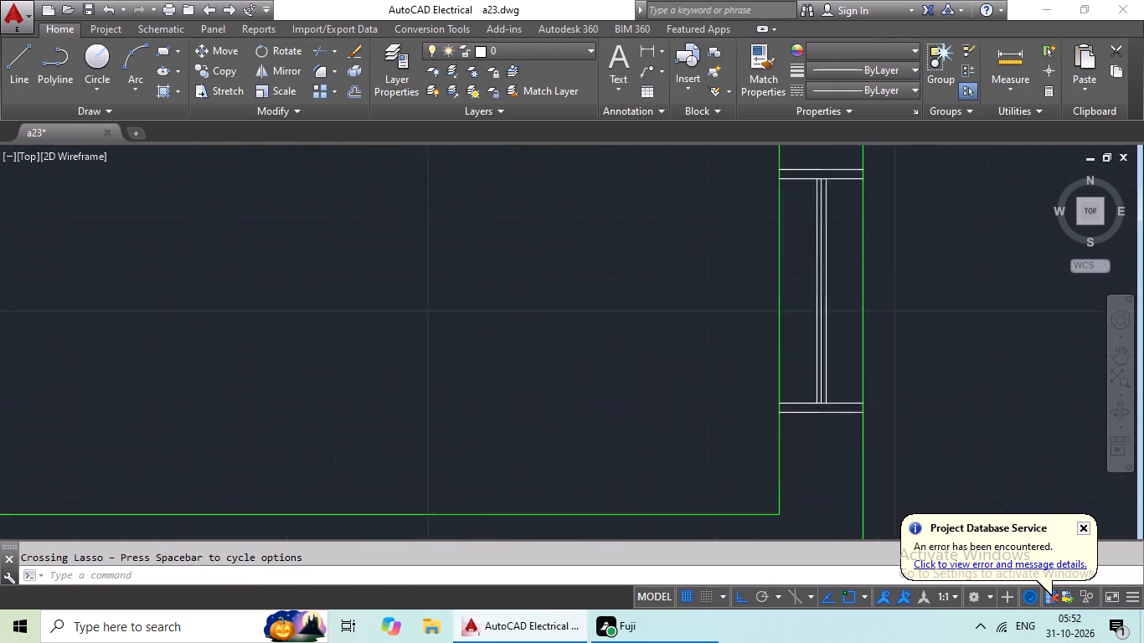
scroll(873, 384, "up", 1)
left_click_drag(800, 343, 678, 405)
middle_click_drag(716, 339, 600, 624)
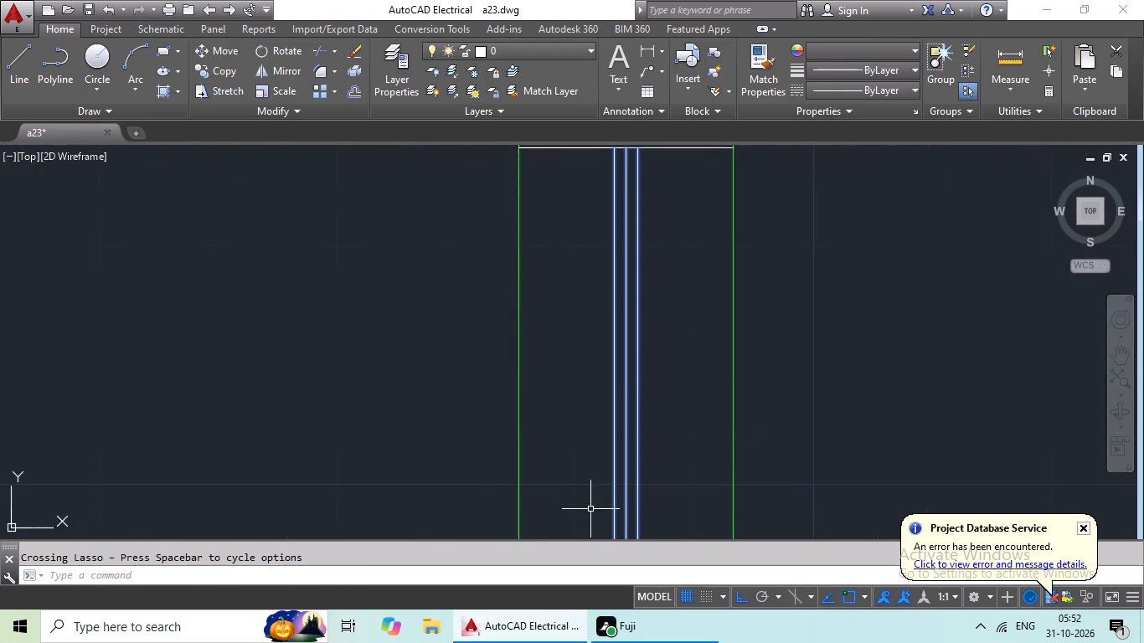
middle_click_drag(637, 350, 604, 471)
left_click_drag(628, 225, 549, 373)
Add the lines of the third row's lowest window in the right outer wall to the selection.
scroll(590, 342, "down", 4)
middle_click_drag(568, 414, 569, 305)
middle_click_drag(607, 471, 557, 307)
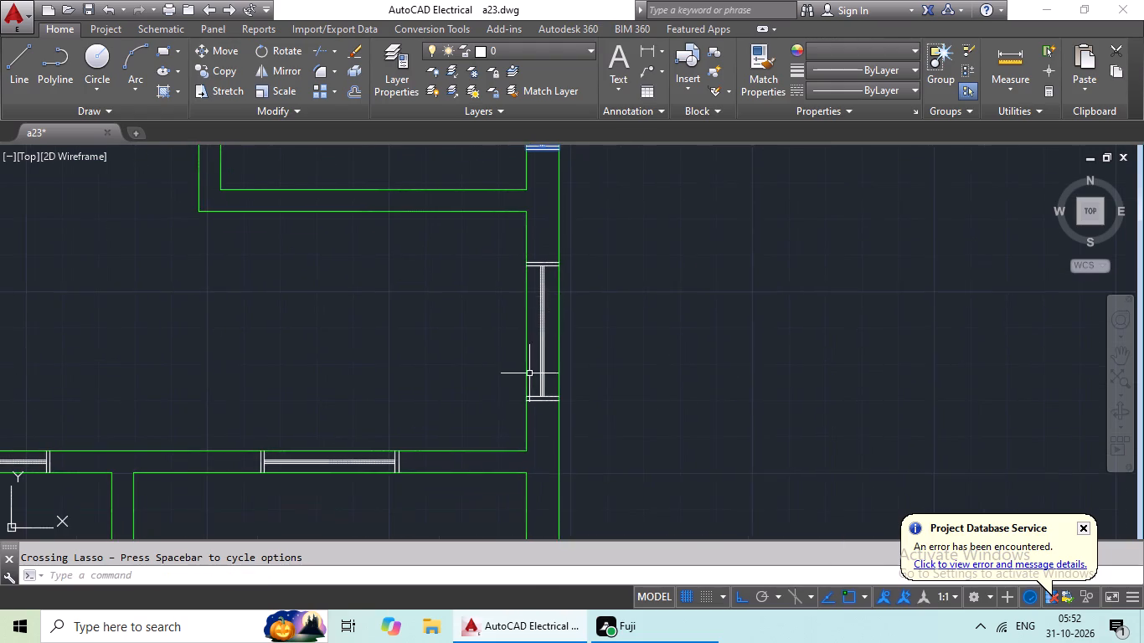
scroll(531, 432, "up", 3)
left_click_drag(597, 242, 524, 321)
middle_click_drag(578, 259, 466, 625)
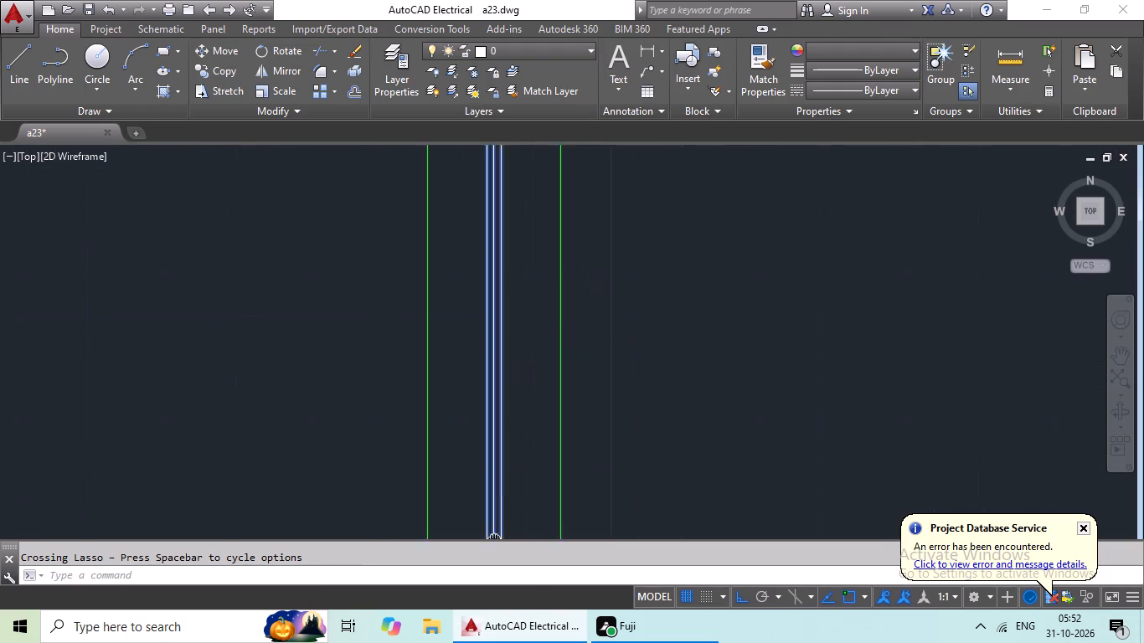
middle_click_drag(466, 625, 429, 642)
left_click_drag(471, 211, 392, 338)
left_click(392, 338)
Add the lines of the right units' outer-side window in the wall between the third and fourth rows to the selection.
scroll(443, 311, "down", 4)
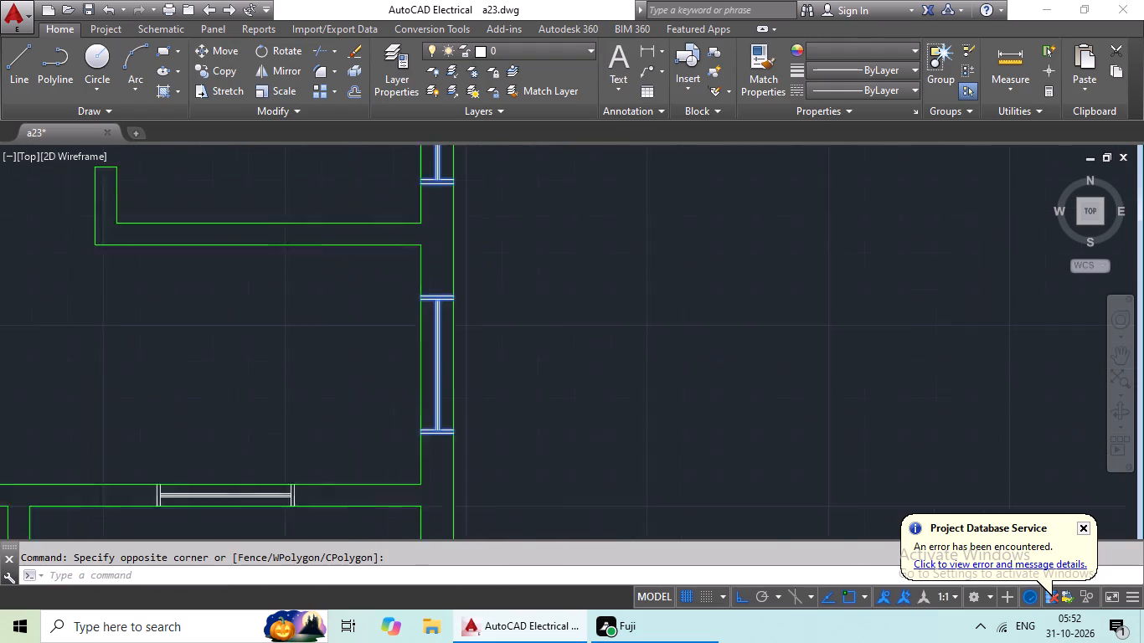
middle_click_drag(362, 378, 493, 267)
scroll(455, 439, "down", 1)
scroll(481, 361, "up", 4)
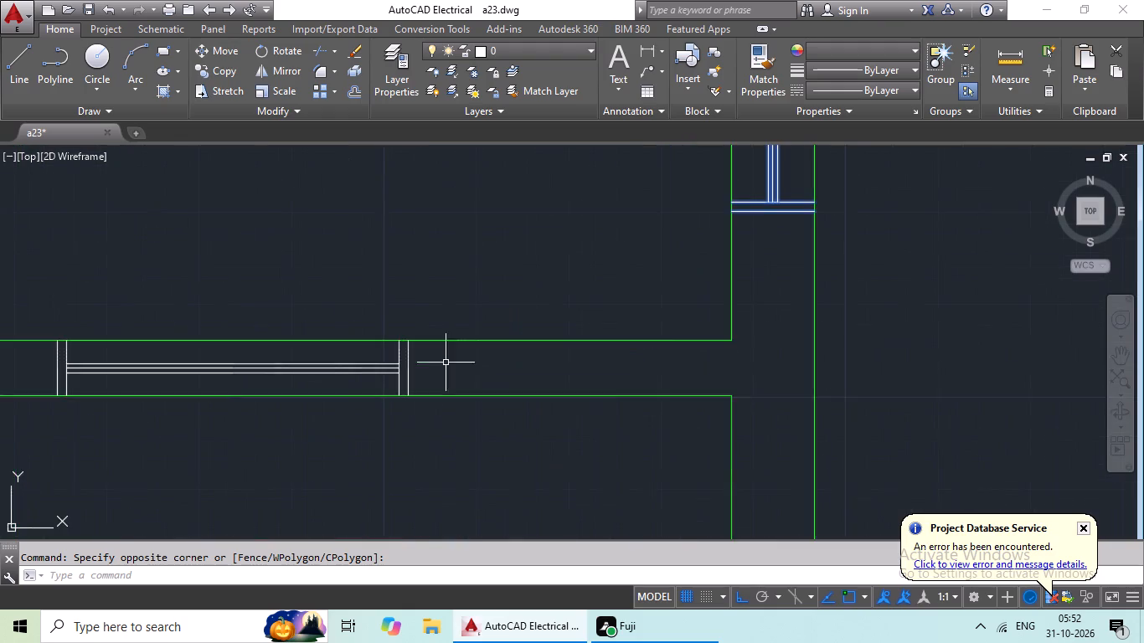
scroll(415, 363, "up", 2)
middle_click_drag(415, 363, 631, 363)
left_click_drag(658, 358, 233, 363)
middle_click_drag(239, 364, 518, 374)
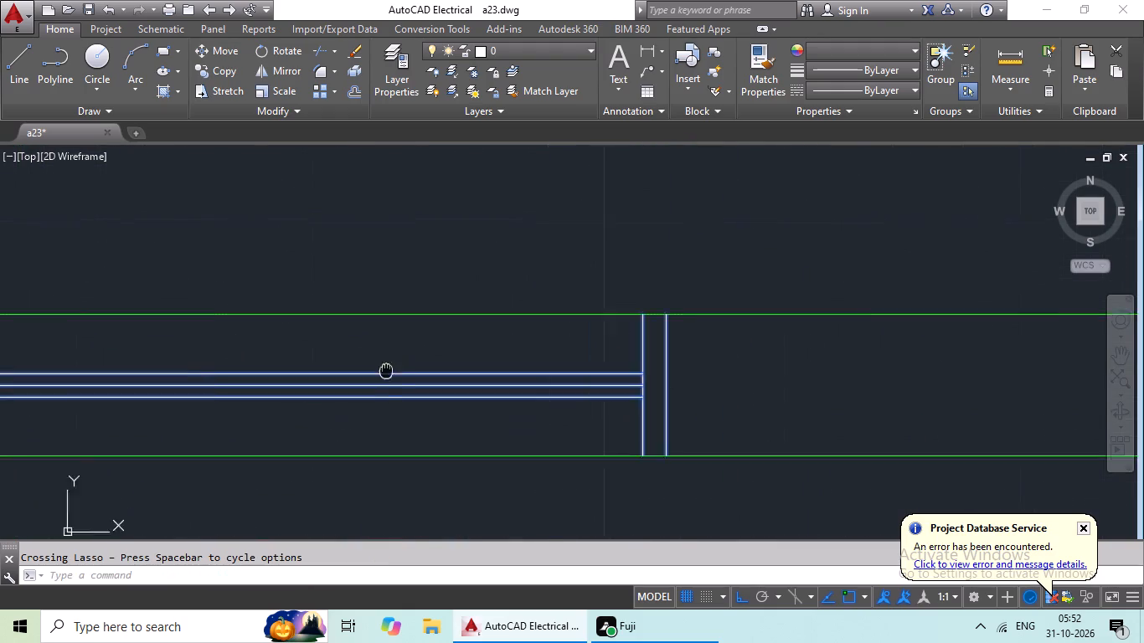
middle_click_drag(518, 374, 894, 369)
left_click_drag(482, 331, 292, 426)
Add the lines of the fourth row's uppermost window in the right outer wall to the selection.
scroll(430, 367, "down", 3)
middle_click_drag(503, 453, 120, 288)
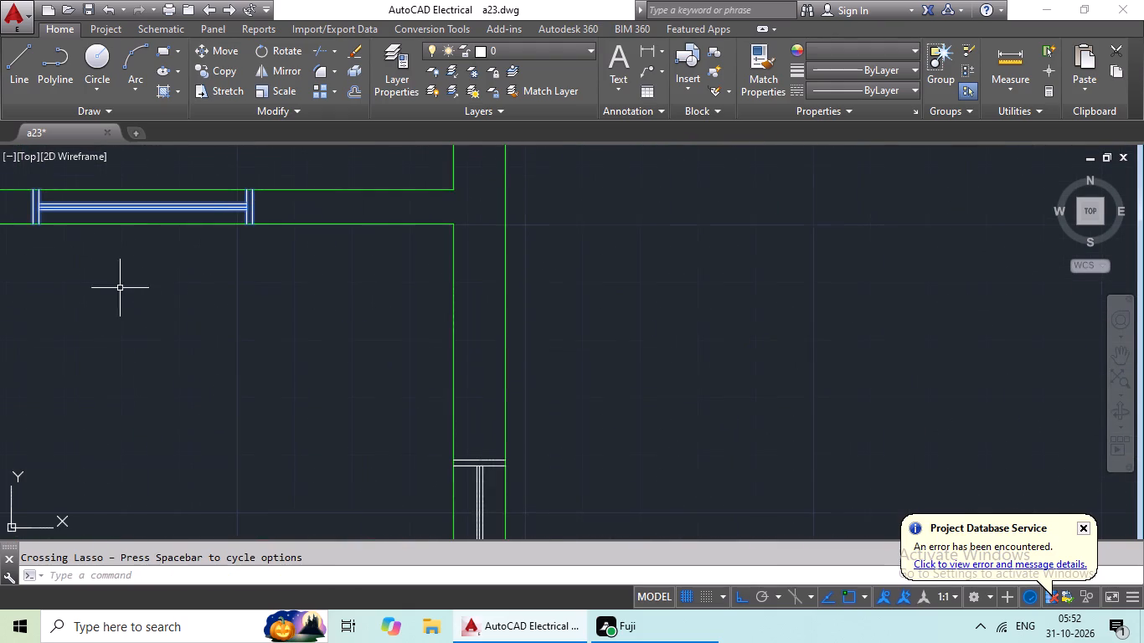
middle_click_drag(417, 422, 344, 298)
middle_click_drag(430, 518, 407, 329)
scroll(394, 360, "up", 4)
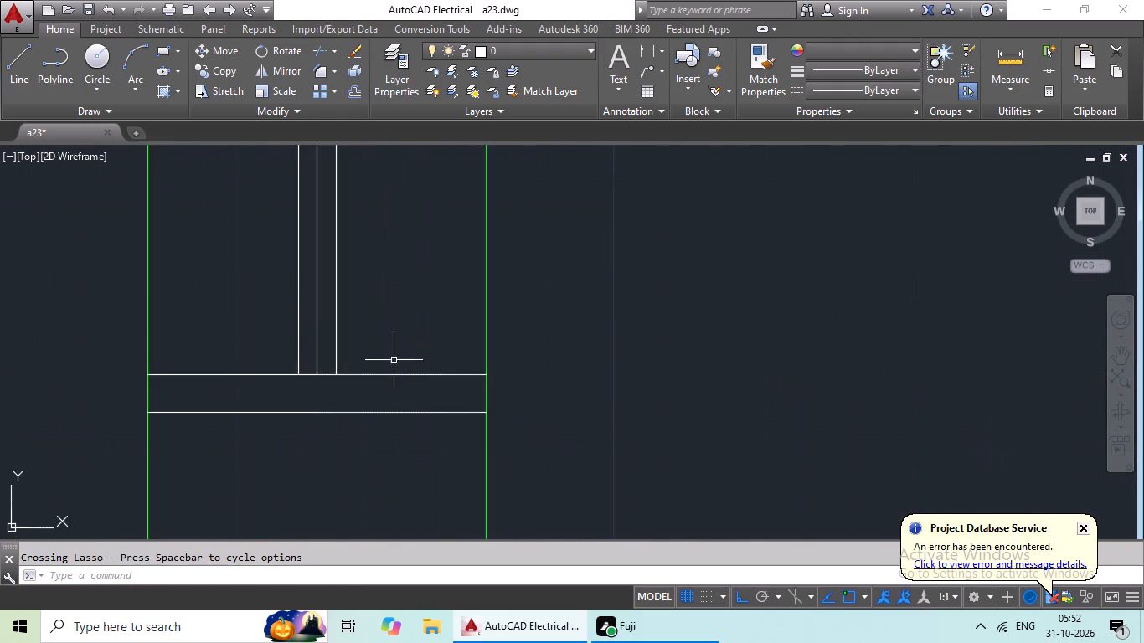
left_click_drag(401, 303, 300, 356)
middle_click_drag(395, 345, 341, 642)
scroll(348, 409, "down", 3)
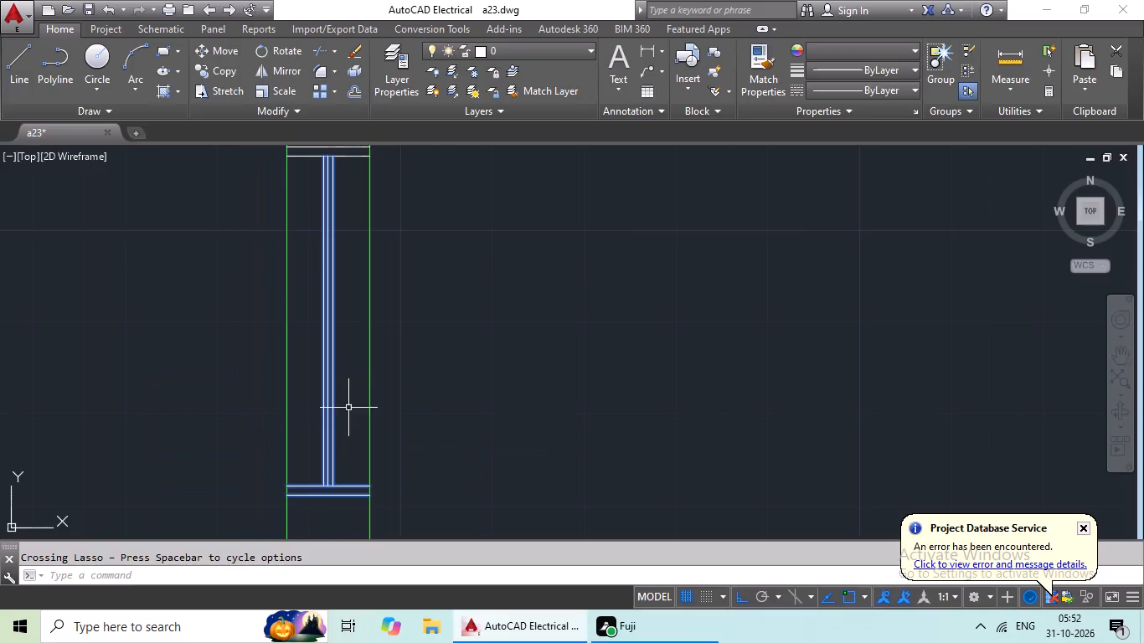
middle_click_drag(347, 384, 329, 559)
left_click_drag(311, 275, 294, 395)
Add the lines of the fourth row's small toilet window in the right outer wall to the selection.
scroll(338, 364, "down", 4)
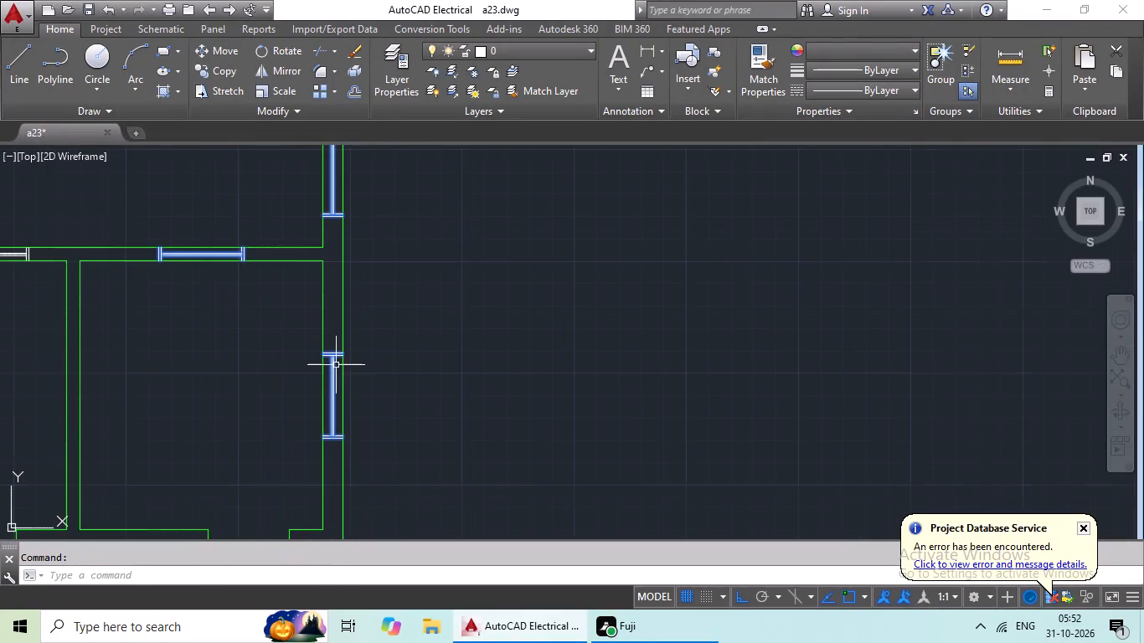
middle_click_drag(219, 417, 377, 288)
middle_click_drag(317, 368, 371, 285)
scroll(537, 424, "up", 3)
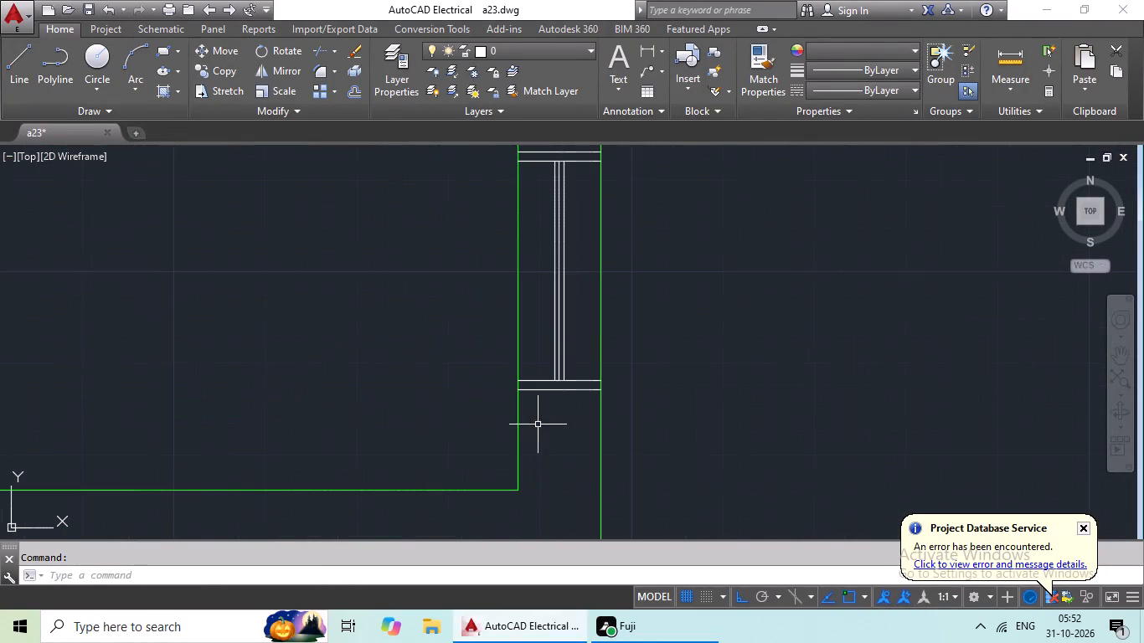
scroll(558, 320, "up", 2)
left_click_drag(575, 322, 516, 502)
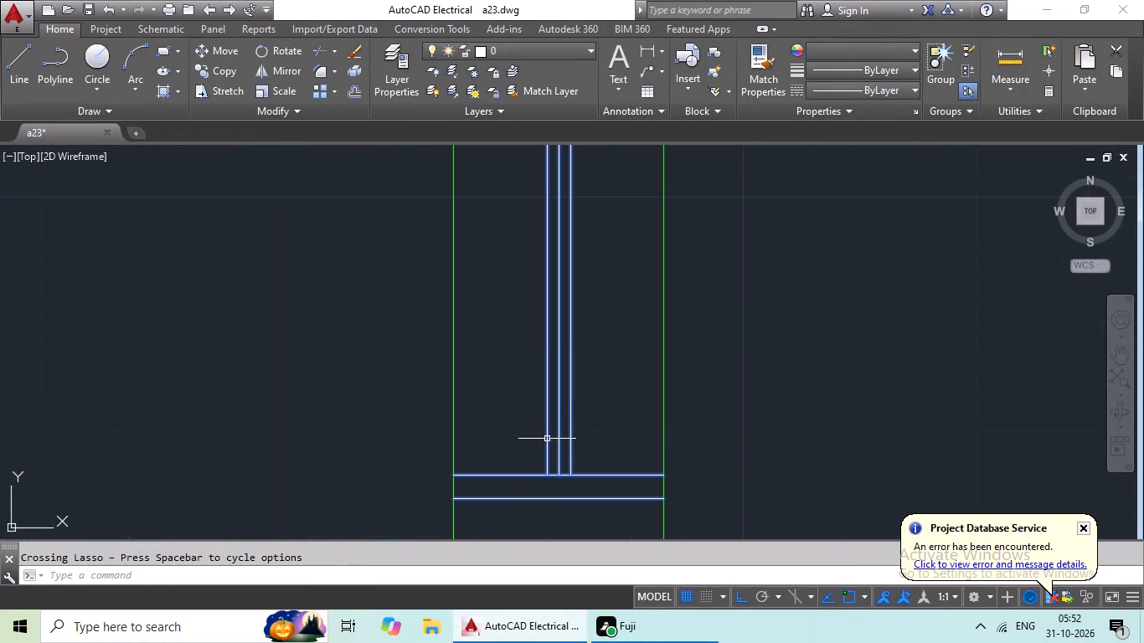
middle_click_drag(577, 404, 485, 596)
middle_click_drag(537, 331, 472, 642)
left_click_drag(460, 352, 384, 522)
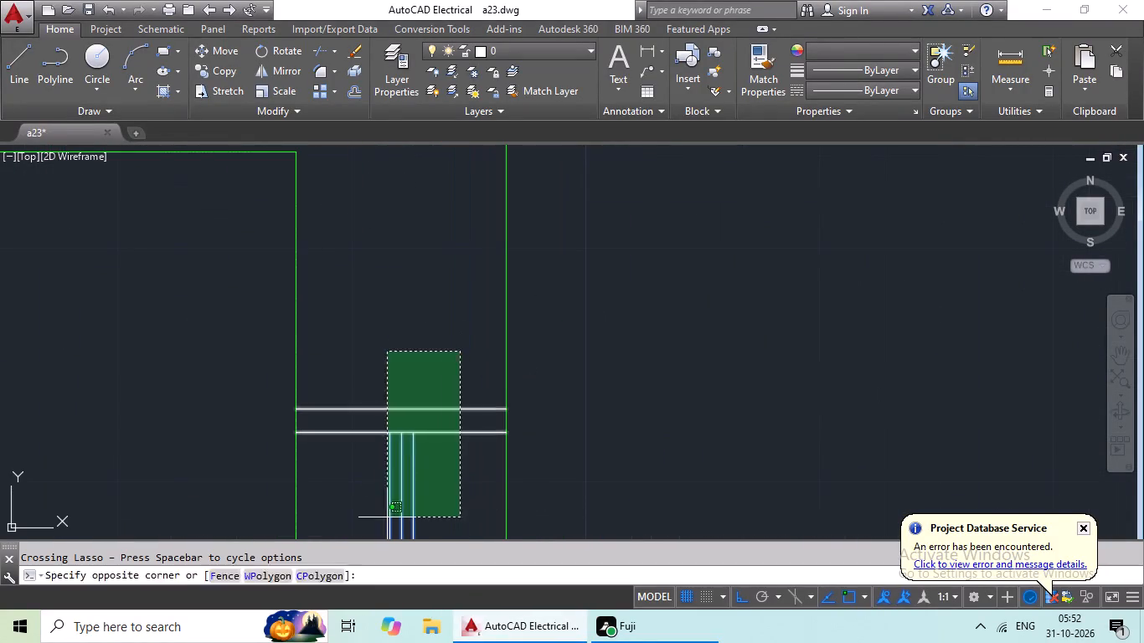
left_click_drag(384, 522, 384, 524)
Add the lines of the fourth row's lowest window in the right outer wall, below the toilet window, to the selection.
scroll(413, 512, "down", 2)
middle_click_drag(415, 507, 445, 323)
middle_click_drag(416, 375, 474, 231)
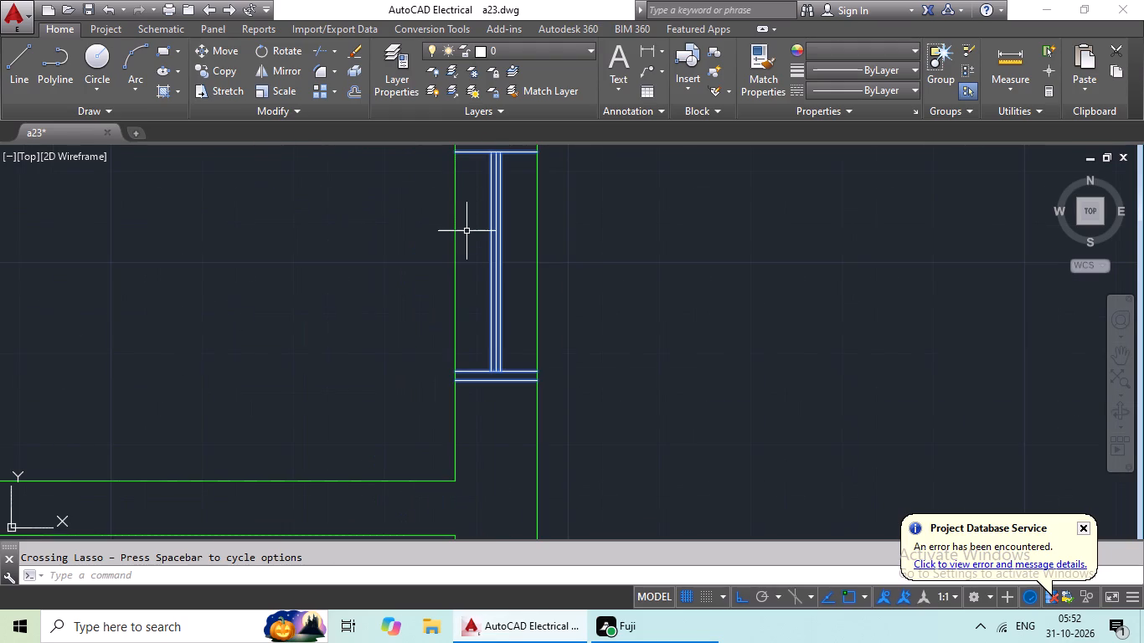
scroll(473, 230, "down", 2)
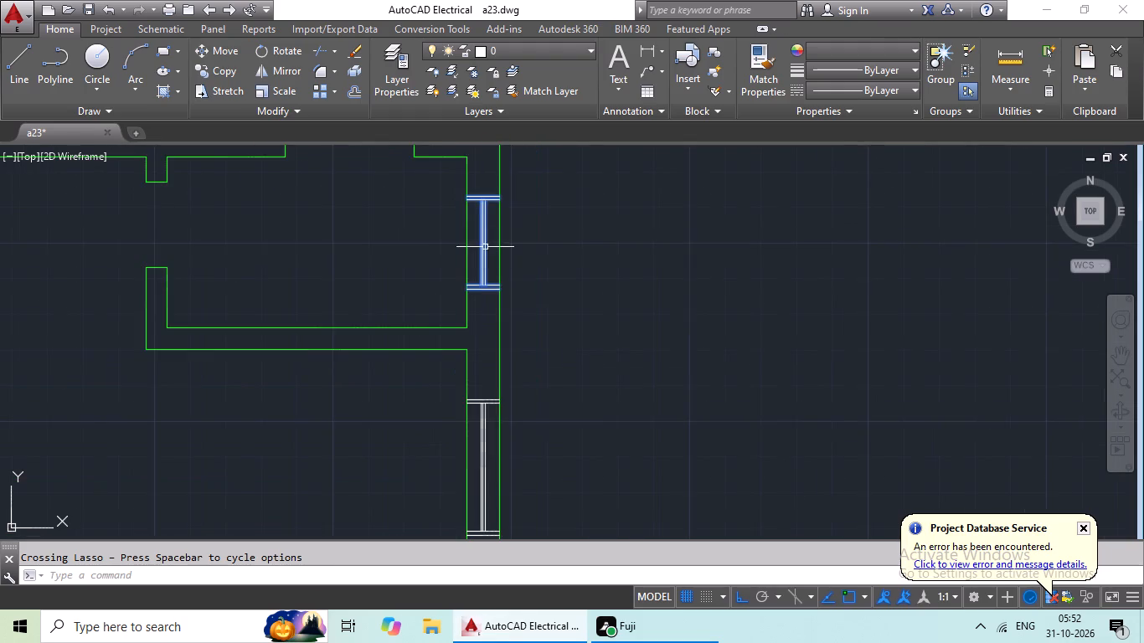
middle_click_drag(489, 261, 505, 193)
middle_click_drag(485, 417, 502, 280)
scroll(518, 291, "up", 2)
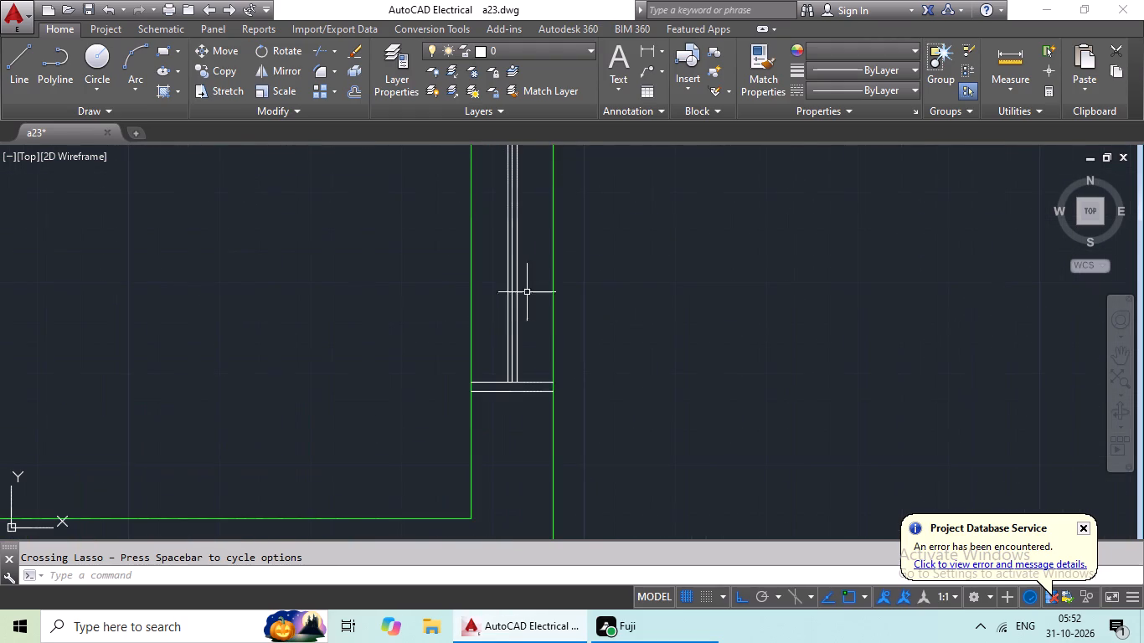
scroll(529, 350, "up", 2)
left_click_drag(533, 338, 410, 435)
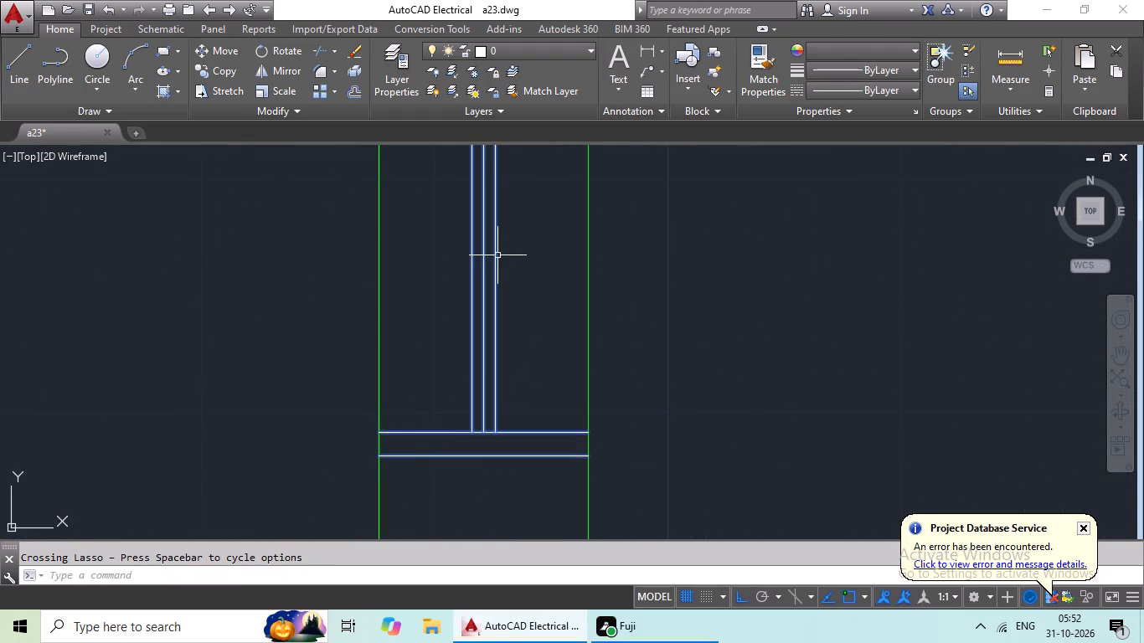
middle_click_drag(497, 261, 465, 510)
scroll(502, 298, "down", 2)
middle_click_drag(506, 296, 460, 538)
left_click_drag(463, 306, 446, 427)
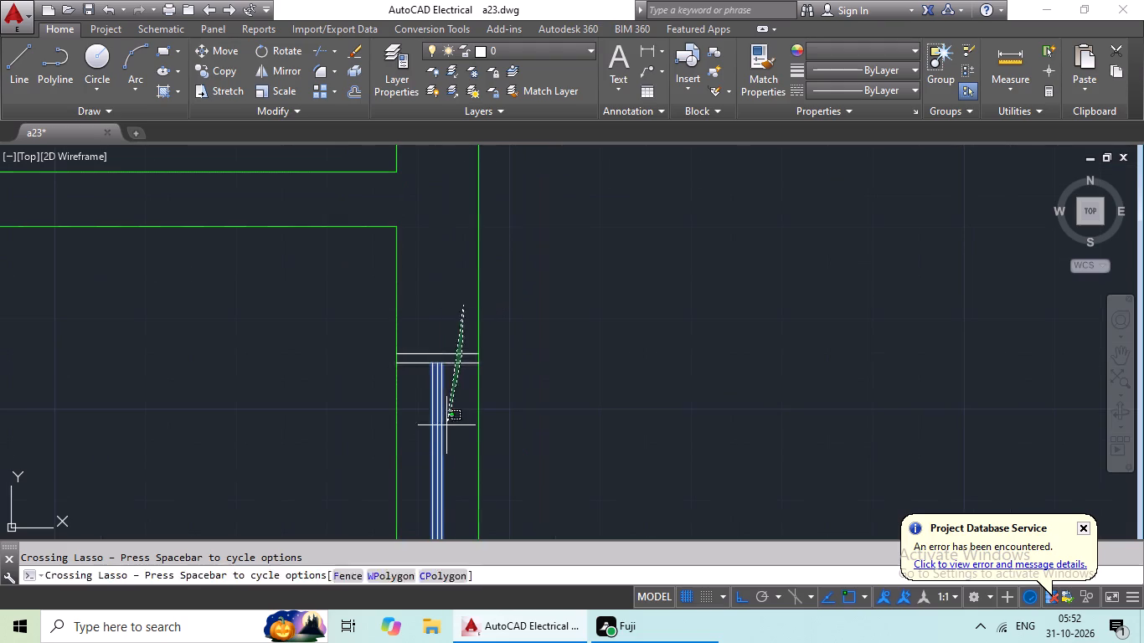
left_click_drag(446, 427, 441, 442)
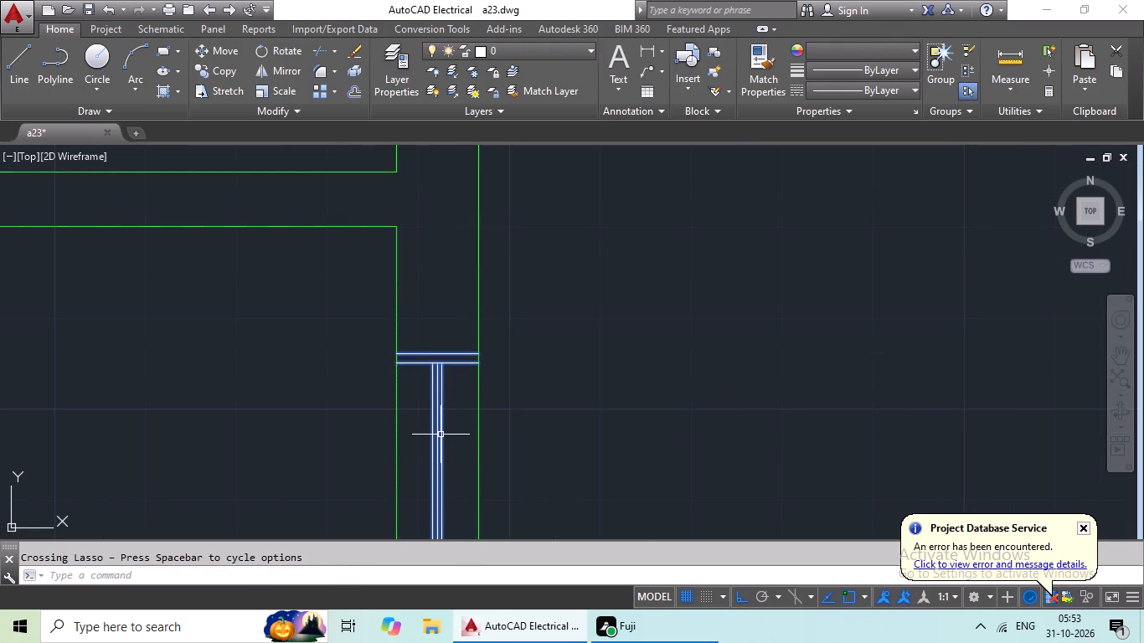
Add the lines of the staircase window in the right outer wall to the selection.
scroll(446, 418, "down", 1)
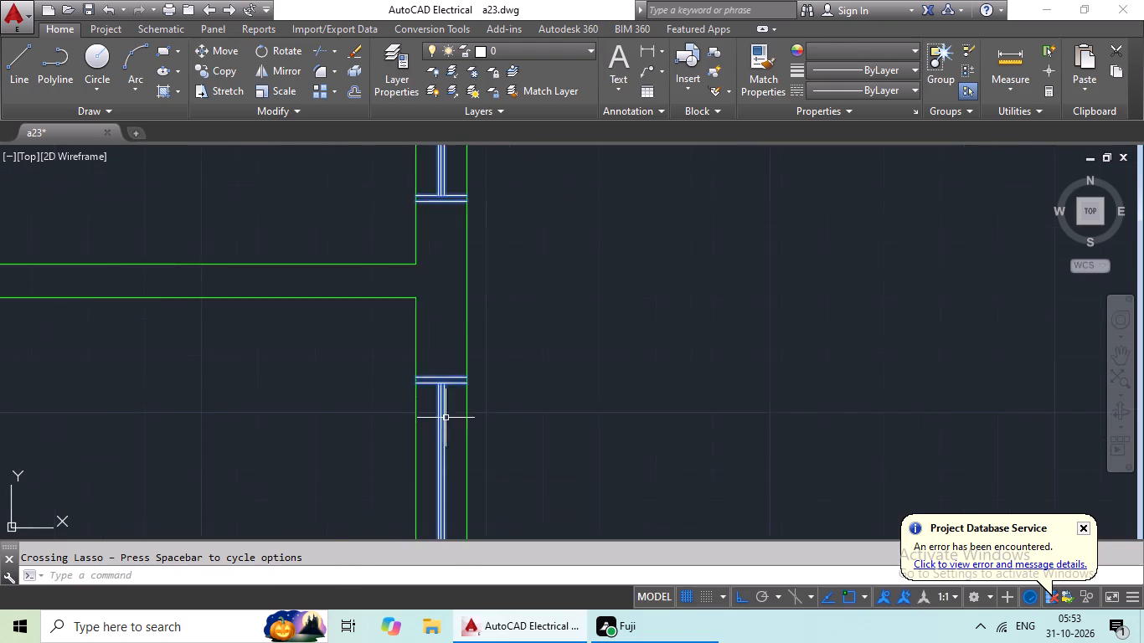
scroll(446, 418, "down", 2)
middle_click_drag(452, 400, 468, 309)
scroll(439, 303, "down", 3)
middle_click_drag(450, 356, 458, 315)
scroll(462, 327, "up", 3)
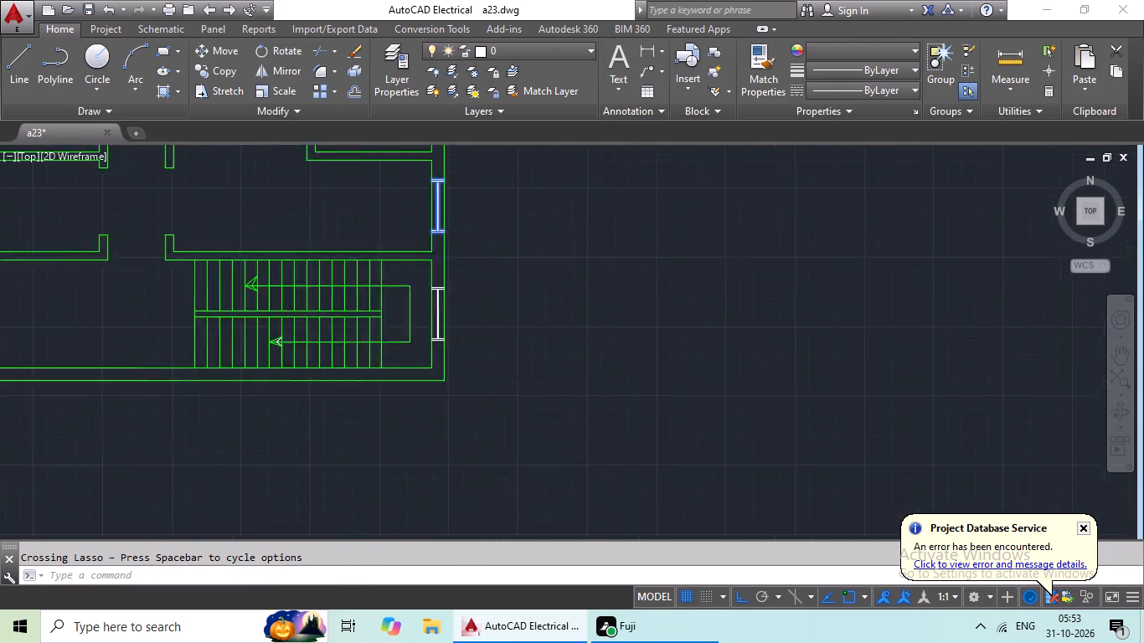
scroll(462, 327, "up", 4)
scroll(349, 378, "up", 3)
left_click_drag(370, 356, 227, 515)
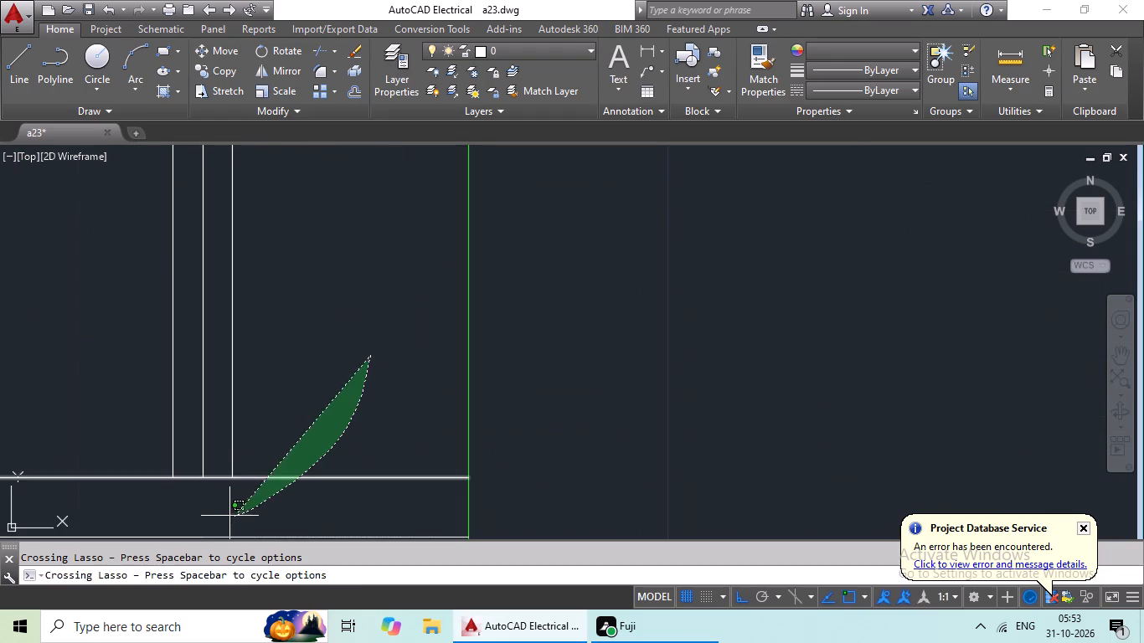
left_click_drag(227, 515, 178, 356)
scroll(344, 353, "down", 3)
left_click_drag(346, 352, 292, 471)
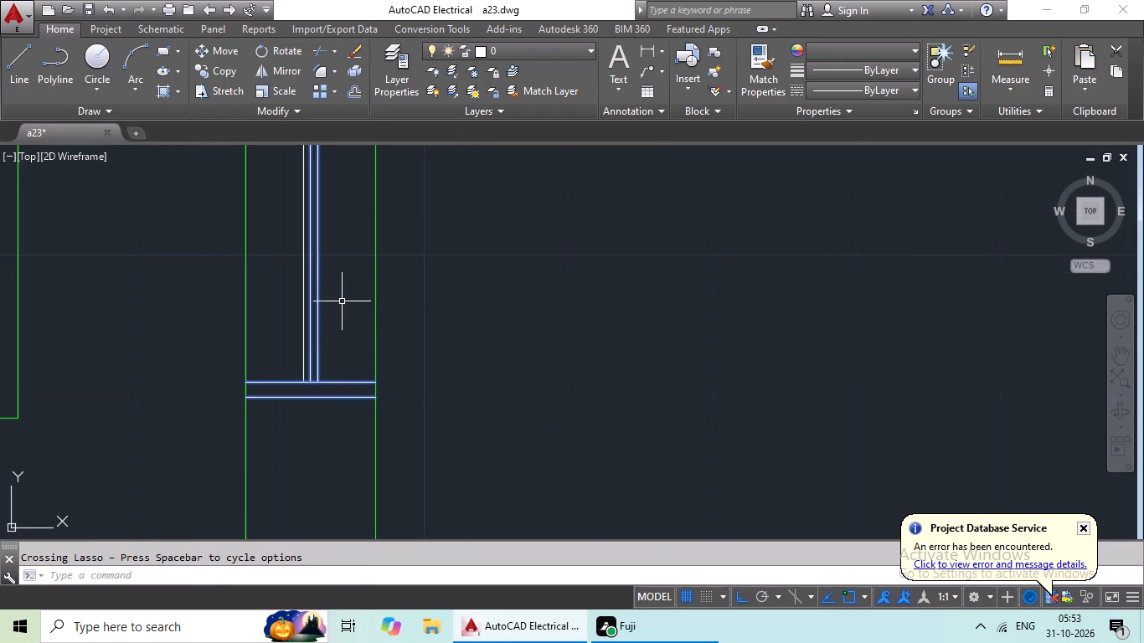
scroll(339, 301, "up", 2)
left_click_drag(339, 301, 227, 403)
scroll(317, 337, "down", 3)
middle_click_drag(320, 318, 276, 584)
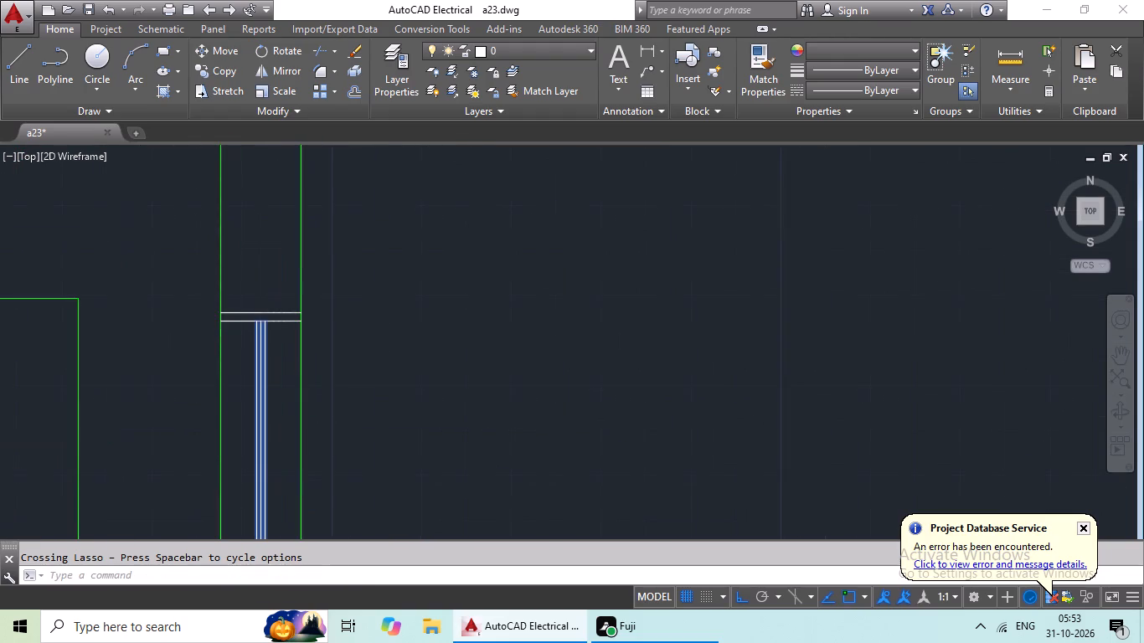
scroll(271, 321, "up", 3)
left_click_drag(276, 218, 267, 391)
scroll(281, 389, "down", 3)
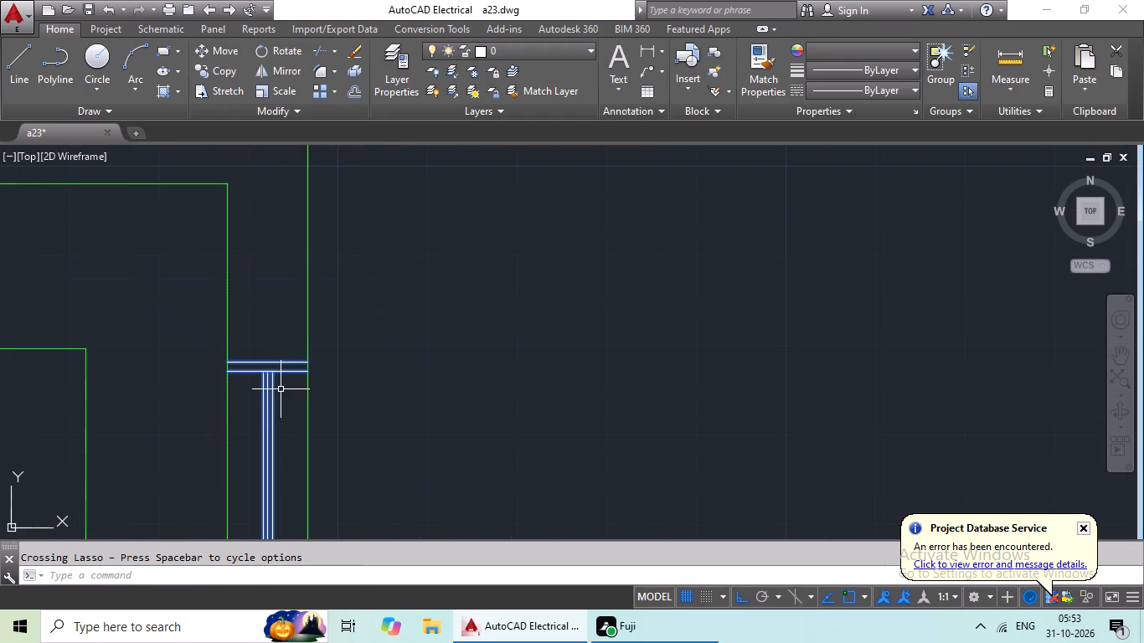
Add the lines of the fourth row's small toilet window in the left unit's corridor-side wall to the selection.
scroll(331, 341, "down", 4)
middle_click_drag(248, 385, 420, 326)
middle_click_drag(257, 324, 257, 327)
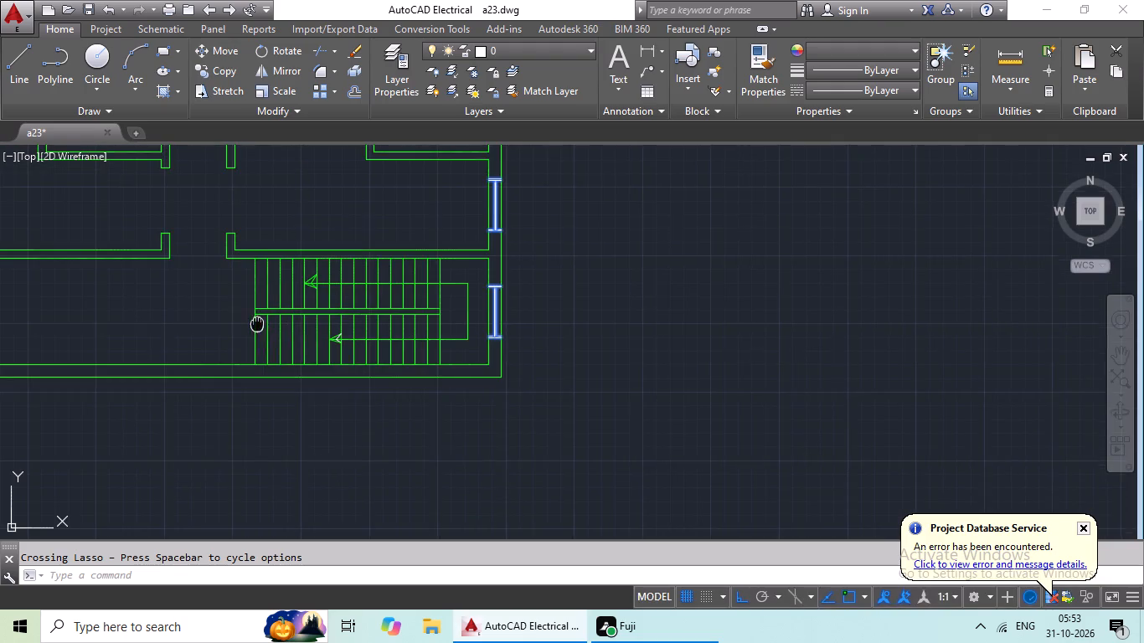
middle_click_drag(257, 327, 459, 386)
middle_click_drag(358, 249, 328, 461)
scroll(339, 418, "up", 4)
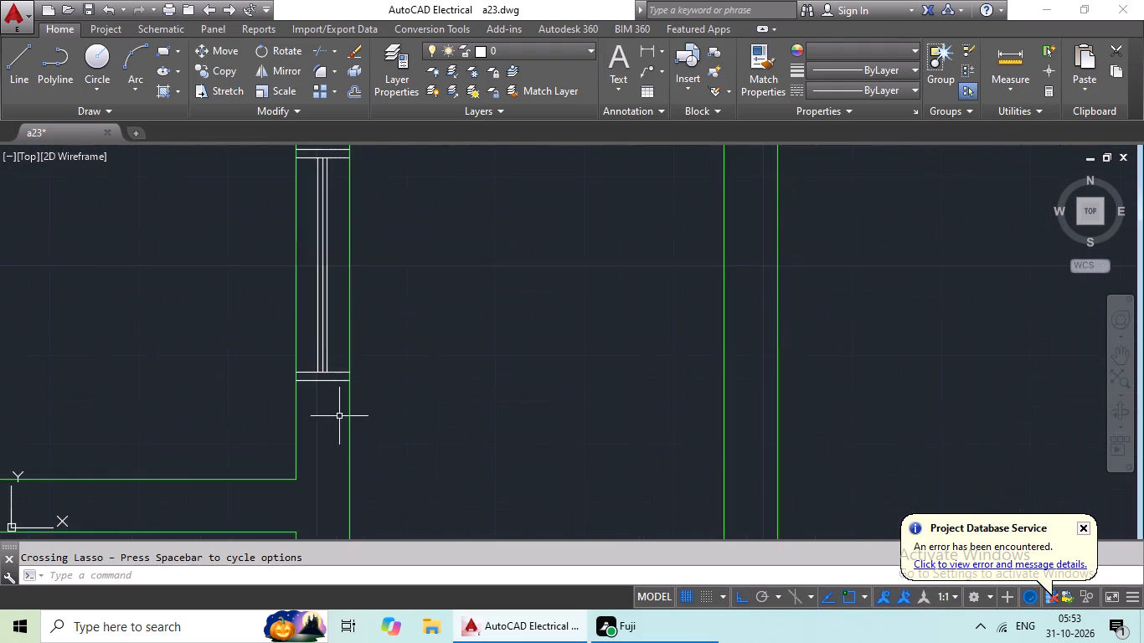
scroll(337, 360, "up", 3)
left_click_drag(329, 337, 225, 362)
middle_click_drag(260, 322, 270, 607)
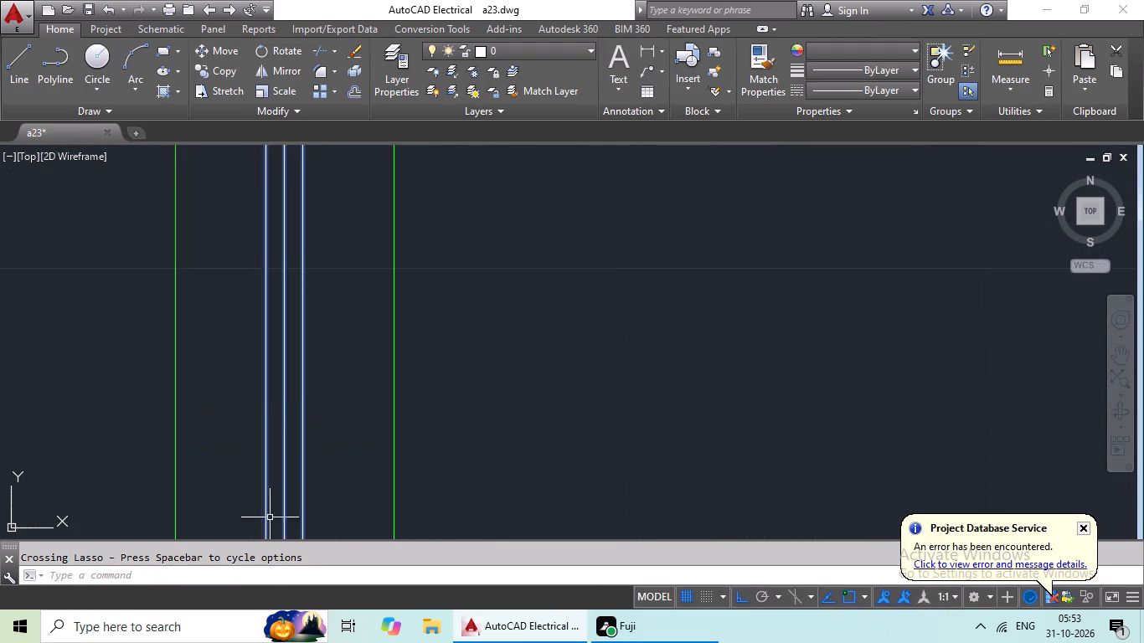
scroll(332, 378, "down", 3)
middle_click_drag(330, 370, 314, 483)
scroll(323, 329, "up", 3)
left_click_drag(322, 333, 240, 517)
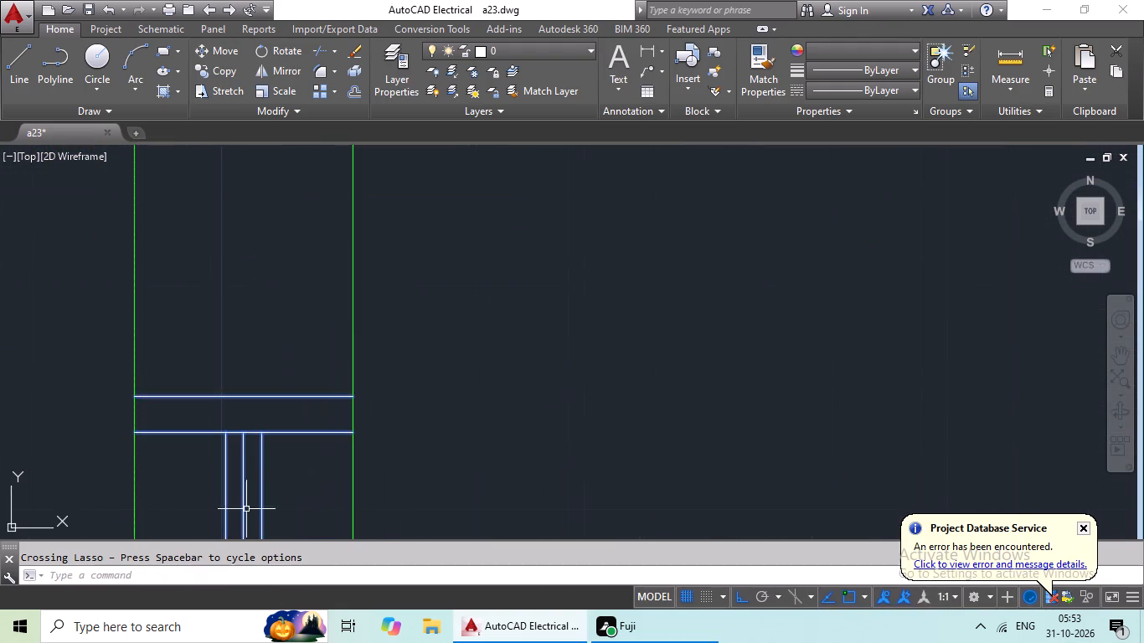
Add the lines of the fourth row's lowest window in the left outer wall to the selection.
scroll(390, 406, "down", 4)
middle_click_drag(479, 405, 324, 629)
scroll(422, 451, "down", 3)
middle_click_drag(315, 464, 579, 334)
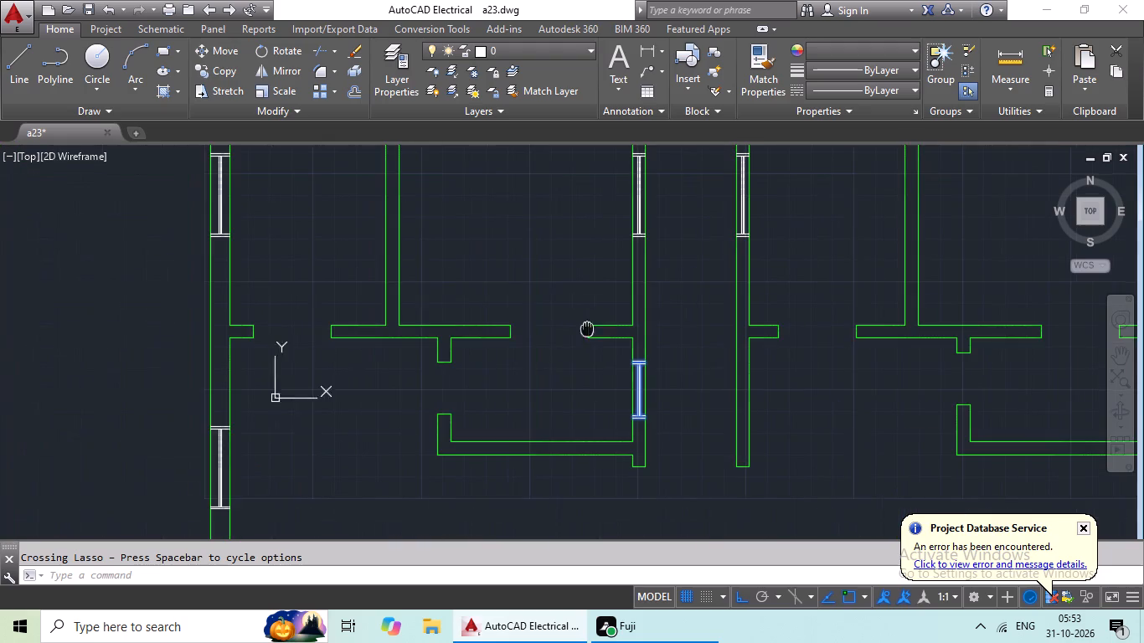
middle_click_drag(254, 496, 349, 353)
scroll(311, 352, "up", 4)
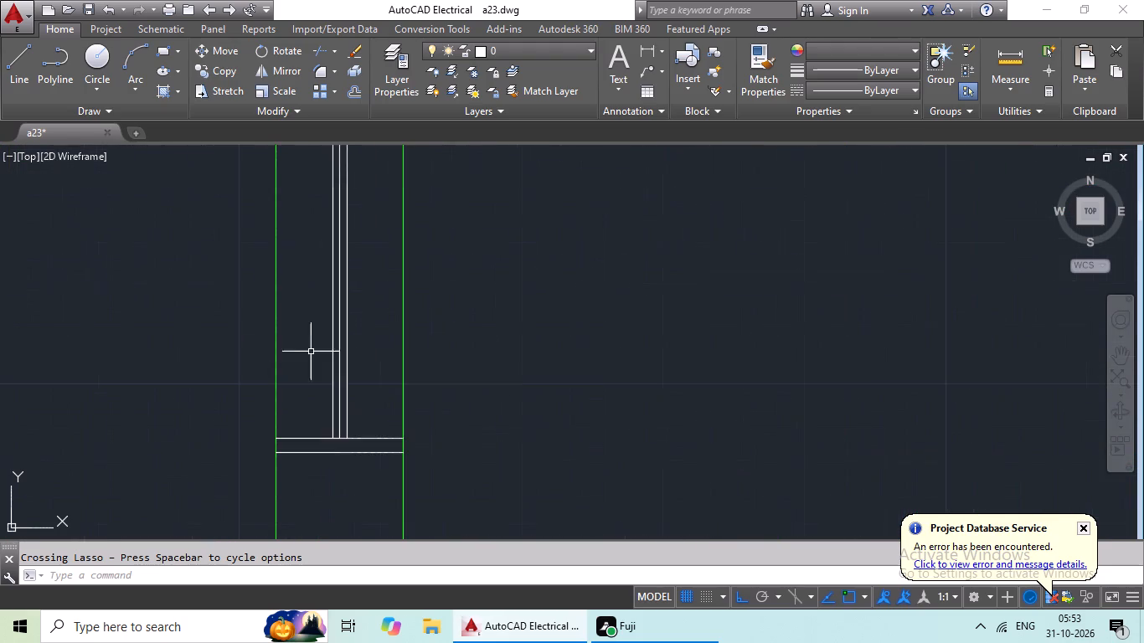
left_click_drag(374, 332, 303, 420)
scroll(367, 388, "down", 3)
middle_click_drag(367, 350, 337, 447)
scroll(337, 385, "up", 3)
left_click_drag(334, 301, 291, 439)
left_click(299, 434)
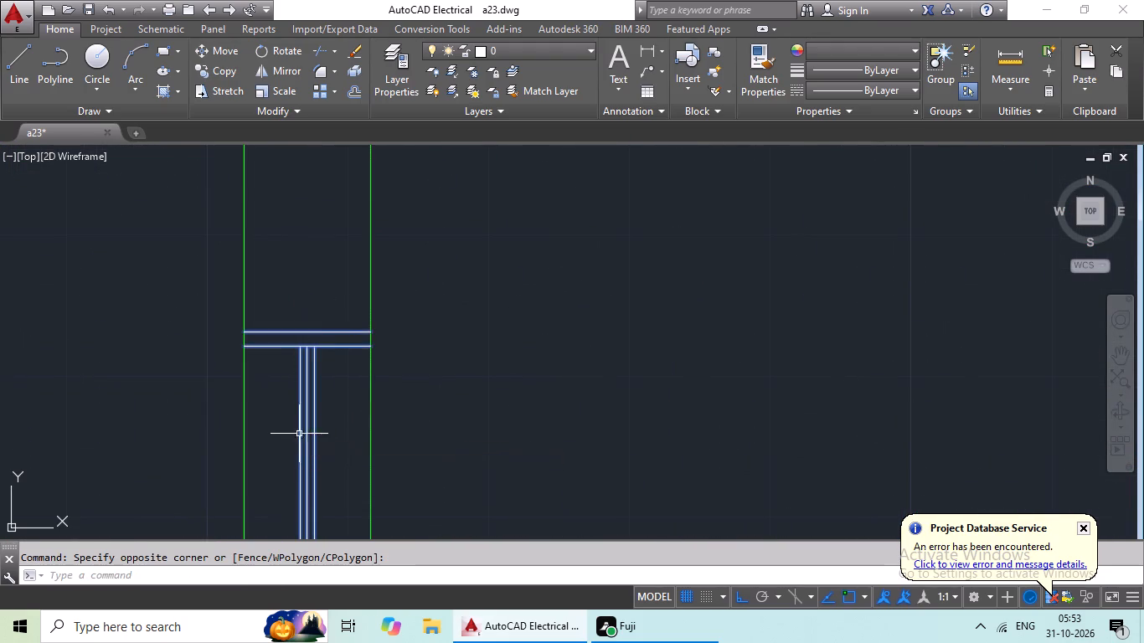
Add the lines of the fourth row's window in the right unit's corridor-side wall to the selection.
scroll(441, 386, "down", 7)
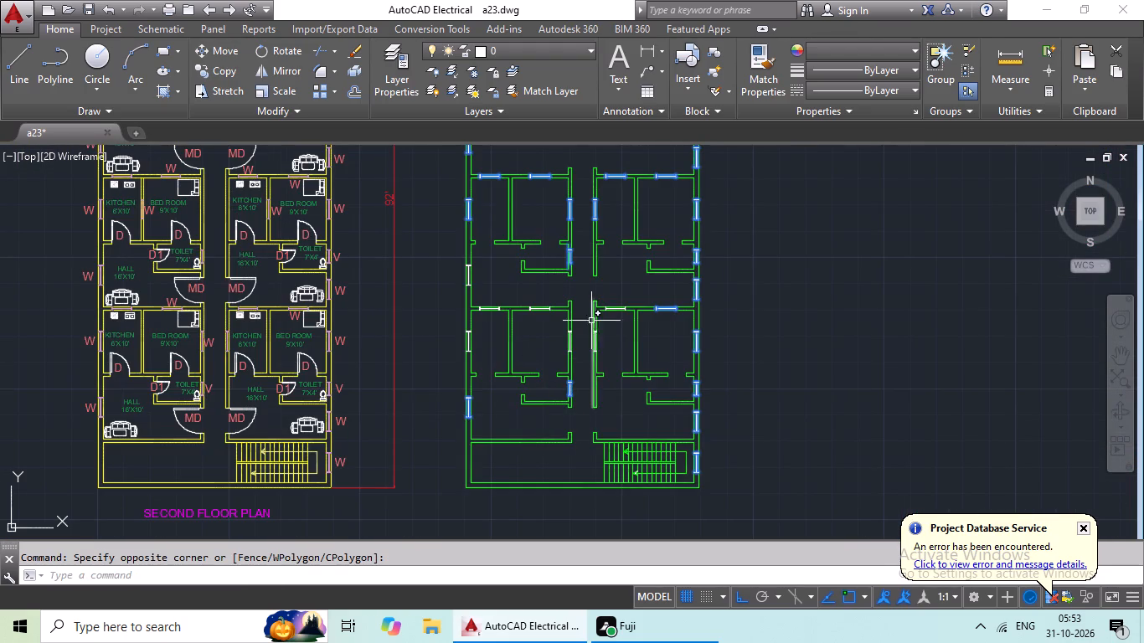
scroll(590, 329, "up", 4)
scroll(641, 438, "up", 4)
middle_click_drag(636, 444, 636, 295)
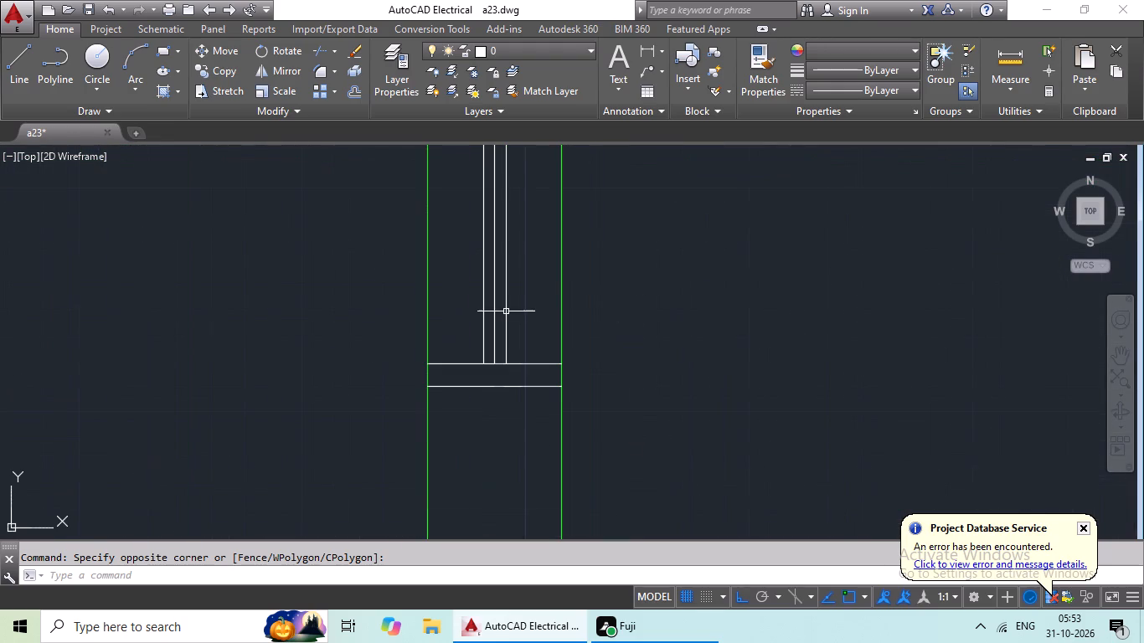
left_click_drag(523, 282, 458, 368)
middle_click_drag(502, 255, 421, 583)
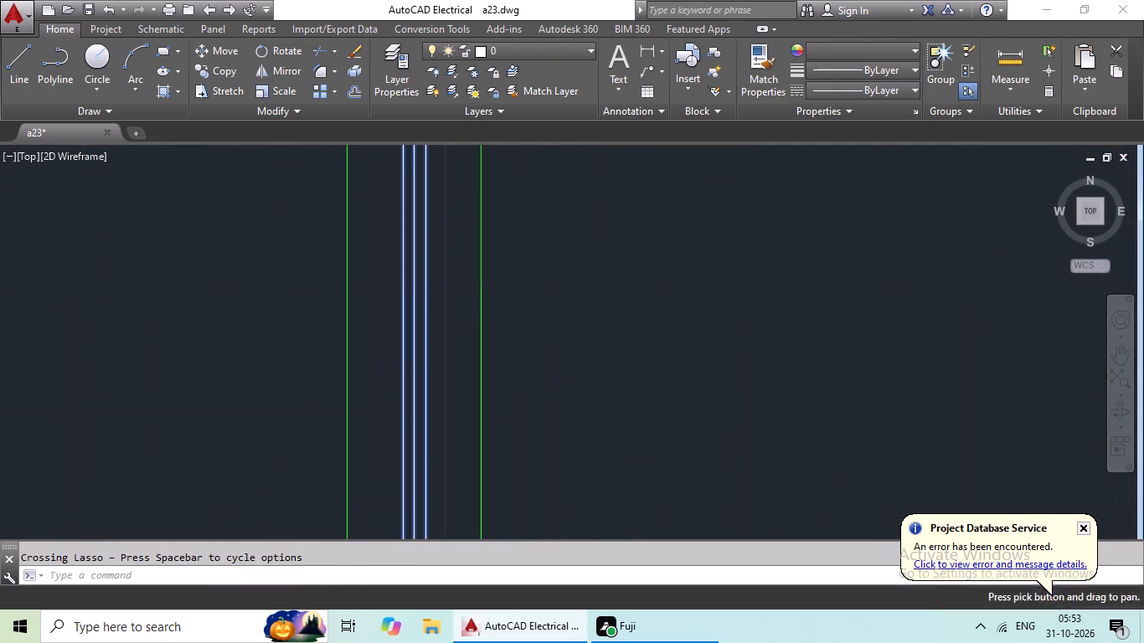
scroll(446, 292, "down", 2)
middle_click_drag(456, 265, 401, 479)
left_click_drag(381, 318, 363, 396)
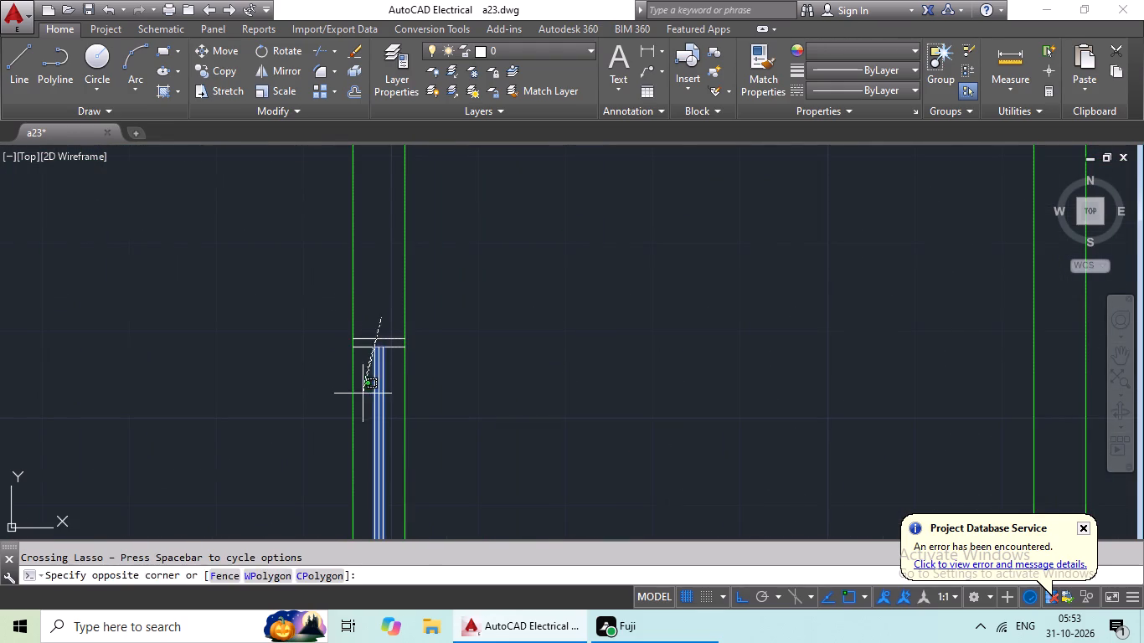
left_click_drag(363, 396, 363, 397)
Add the lines of the fourth row's upper window in the left unit's corridor-side wall to the selection.
scroll(439, 355, "down", 5)
middle_click_drag(296, 417, 396, 353)
scroll(486, 326, "up", 4)
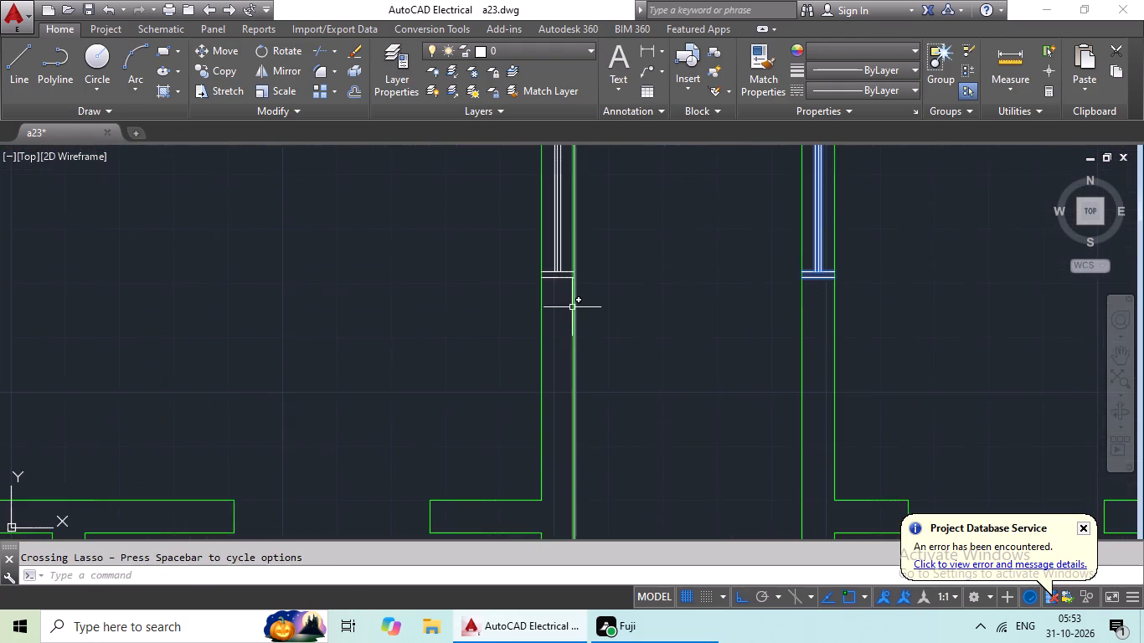
middle_click_drag(569, 315, 527, 390)
scroll(531, 349, "up", 5)
left_click_drag(449, 304, 315, 334)
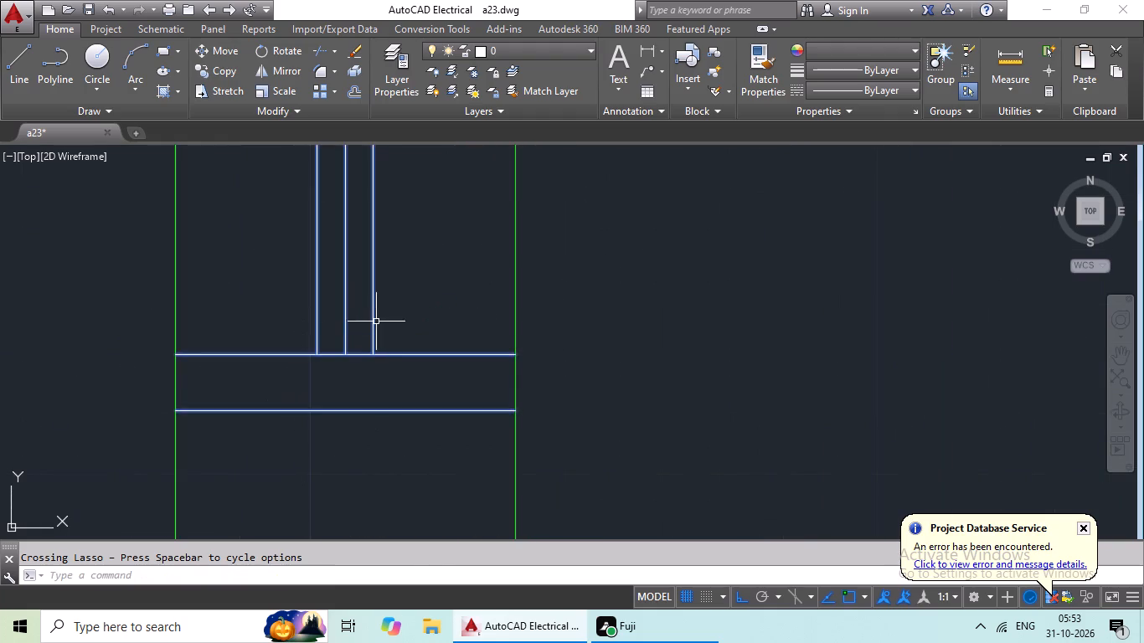
middle_click_drag(406, 372, 355, 642)
scroll(426, 312, "down", 3)
middle_click_drag(415, 272, 399, 472)
middle_click_drag(411, 294, 387, 592)
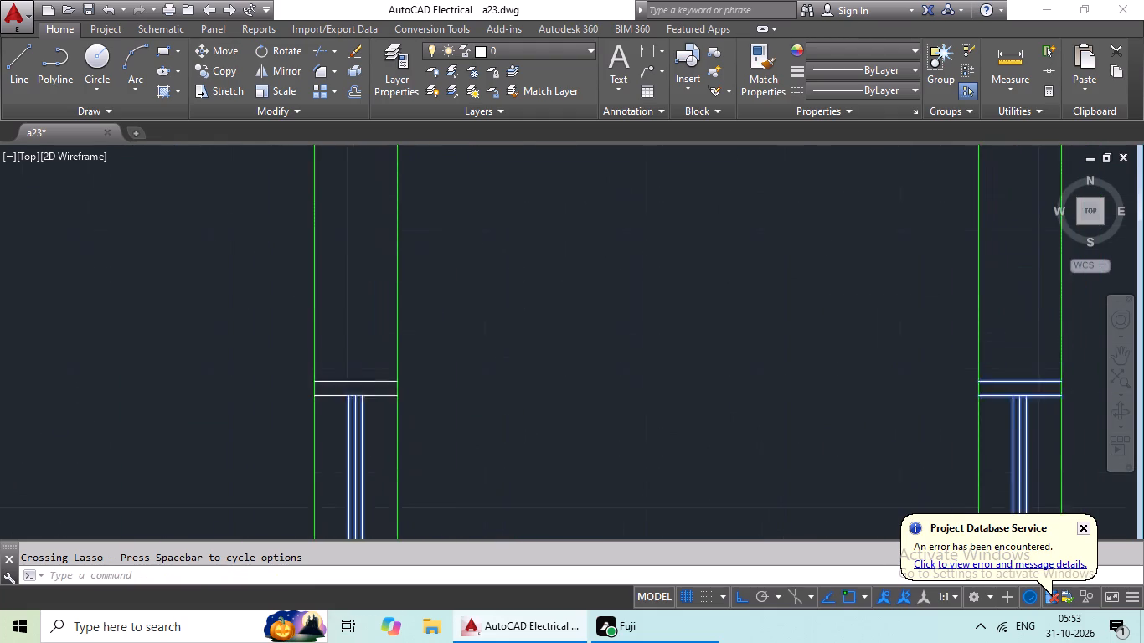
middle_click_drag(387, 592, 386, 594)
scroll(345, 466, "up", 3)
middle_click_drag(379, 427, 360, 544)
left_click_drag(440, 265, 292, 446)
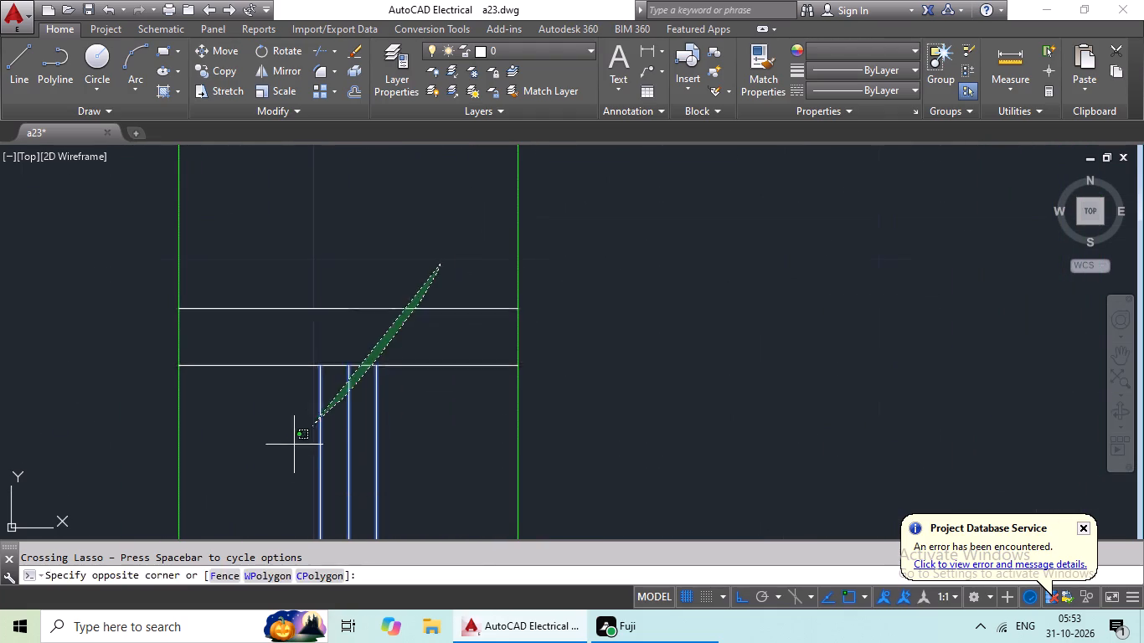
left_click_drag(292, 446, 288, 450)
Add the lines of the right units' corridor-side window in the wall between the third and fourth rows to the selection.
scroll(420, 388, "down", 4)
middle_click_drag(662, 397, 301, 352)
scroll(567, 302, "down", 3)
middle_click_drag(665, 311, 632, 450)
scroll(594, 371, "up", 5)
middle_click_drag(688, 388, 586, 474)
left_click_drag(972, 357, 969, 366)
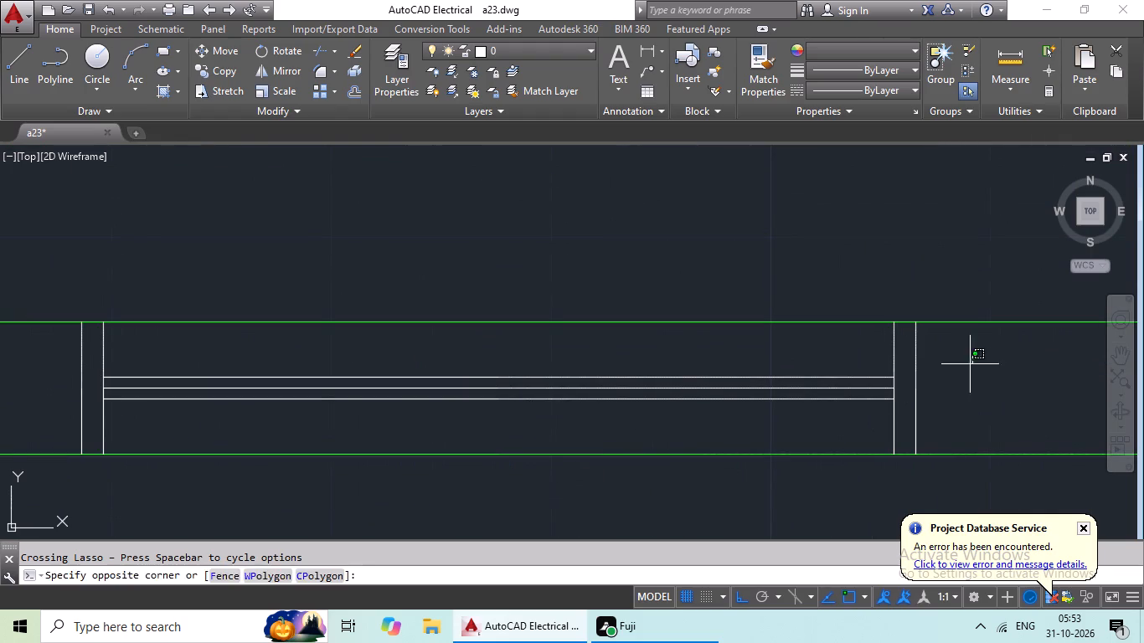
left_click_drag(969, 366, 609, 354)
middle_click_drag(600, 355, 1006, 395)
left_click_drag(571, 387, 404, 434)
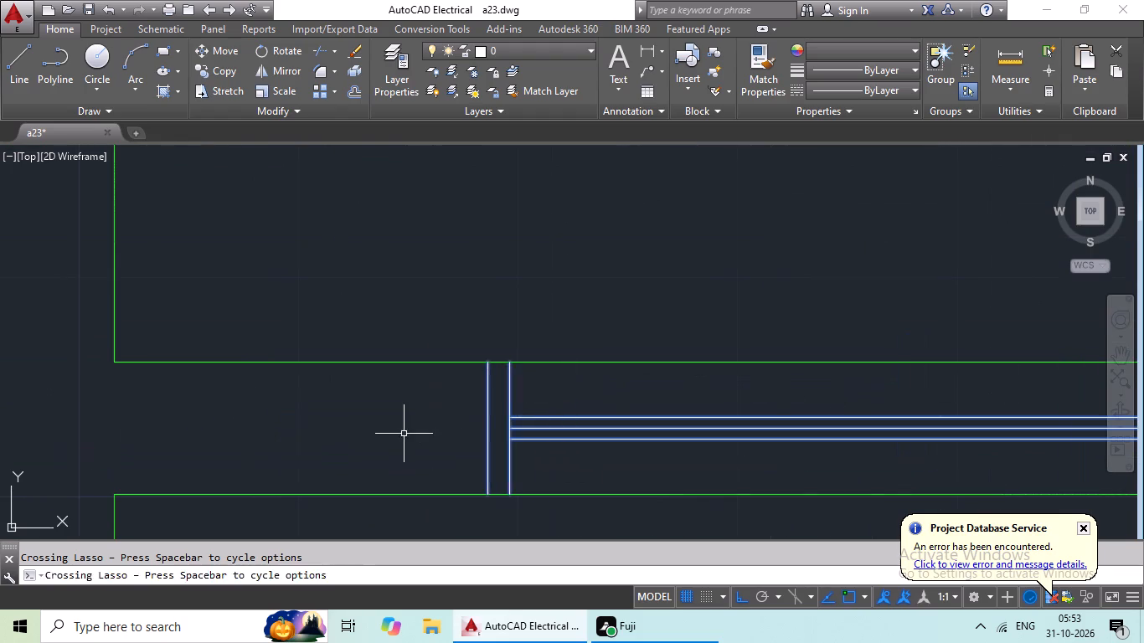
Add the lines of the left units' corridor-side window in the wall between the third and fourth rows to the selection.
scroll(585, 385, "down", 4)
middle_click_drag(486, 433, 601, 308)
middle_click_drag(460, 338, 967, 358)
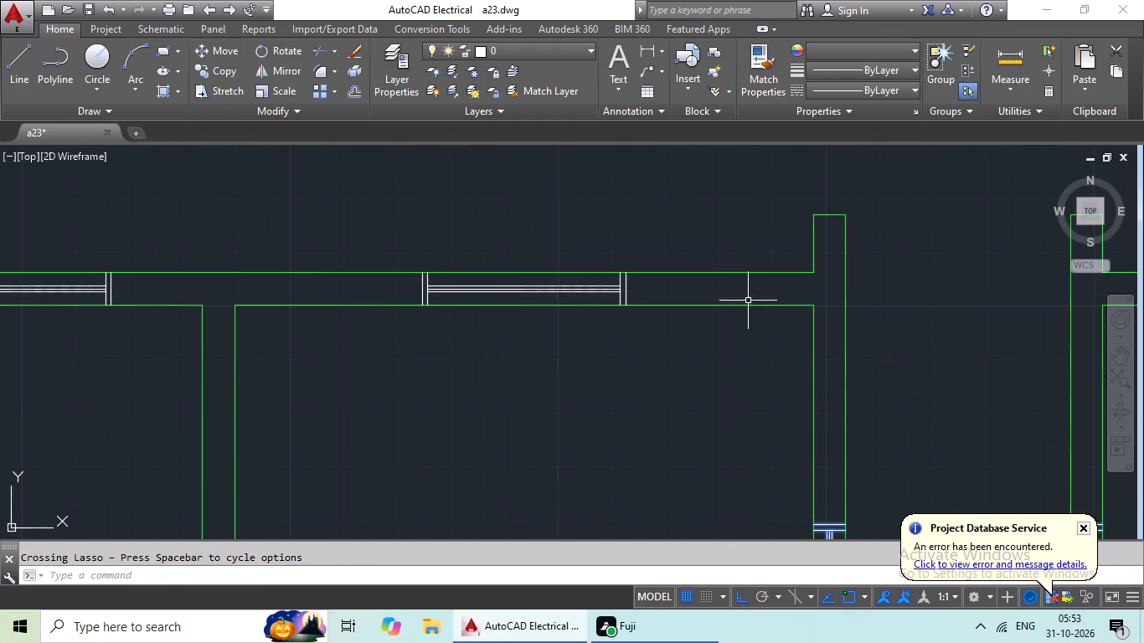
scroll(624, 281, "up", 5)
left_click_drag(723, 267, 276, 316)
middle_click_drag(349, 302, 1121, 378)
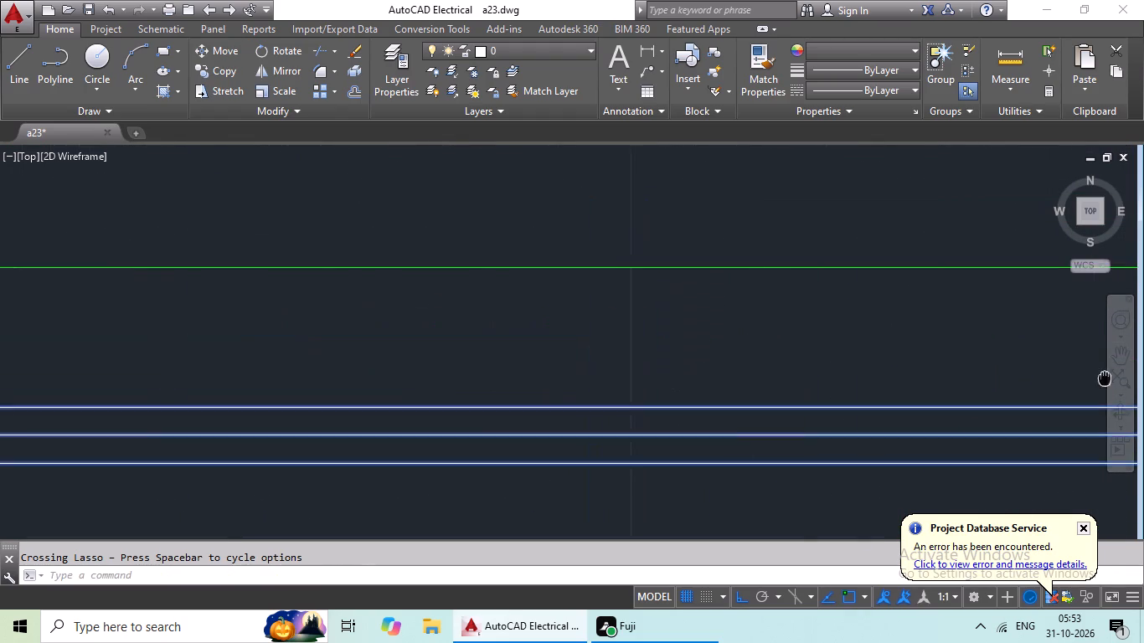
middle_click_drag(1121, 378, 1143, 374)
scroll(391, 382, "down", 3)
middle_click_drag(381, 382, 746, 373)
scroll(510, 375, "up", 4)
left_click_drag(640, 329, 312, 424)
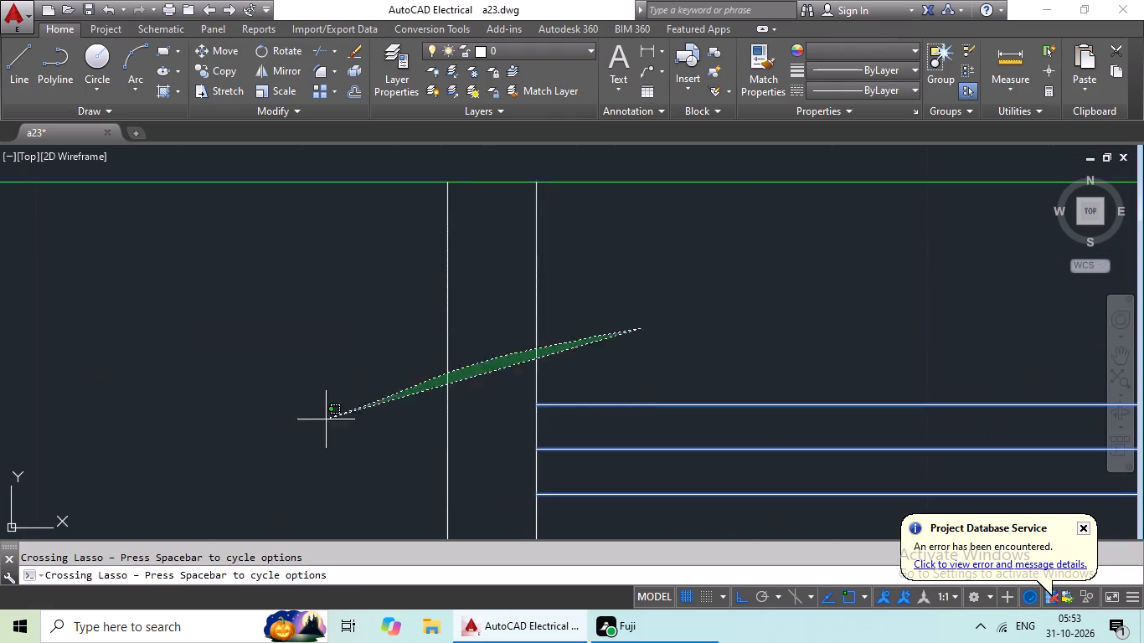
left_click_drag(312, 424, 312, 425)
Add the lines of the left units' outer-side window in the wall between the third and fourth rows to the selection.
scroll(556, 330, "down", 5)
middle_click_drag(359, 419, 980, 412)
scroll(707, 335, "up", 3)
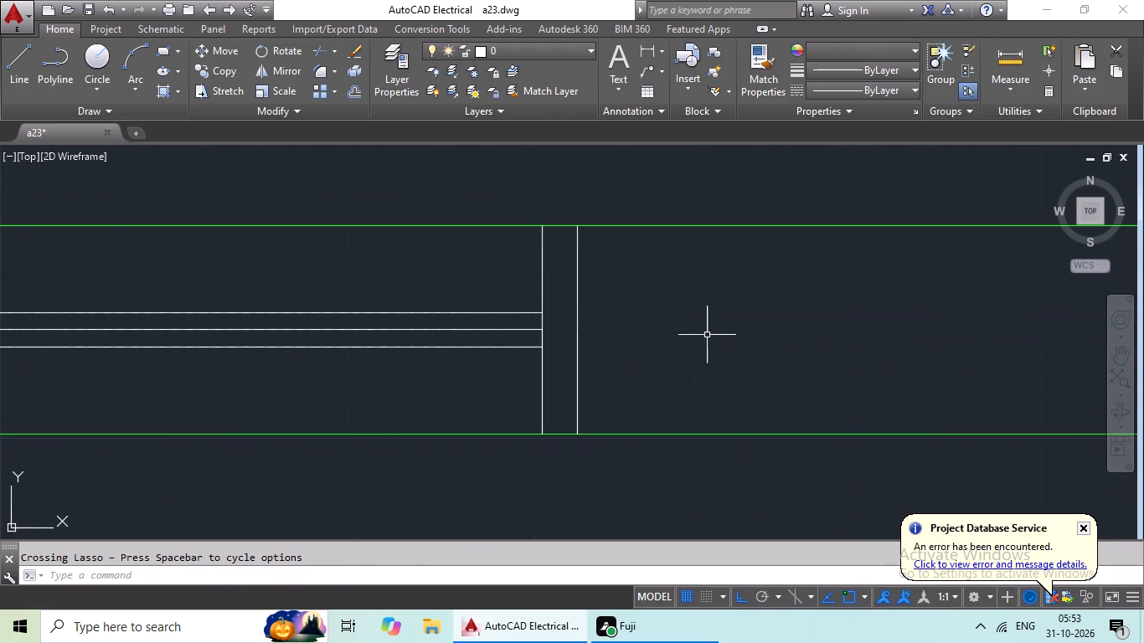
left_click_drag(748, 323, 247, 298)
middle_click_drag(371, 316, 1143, 383)
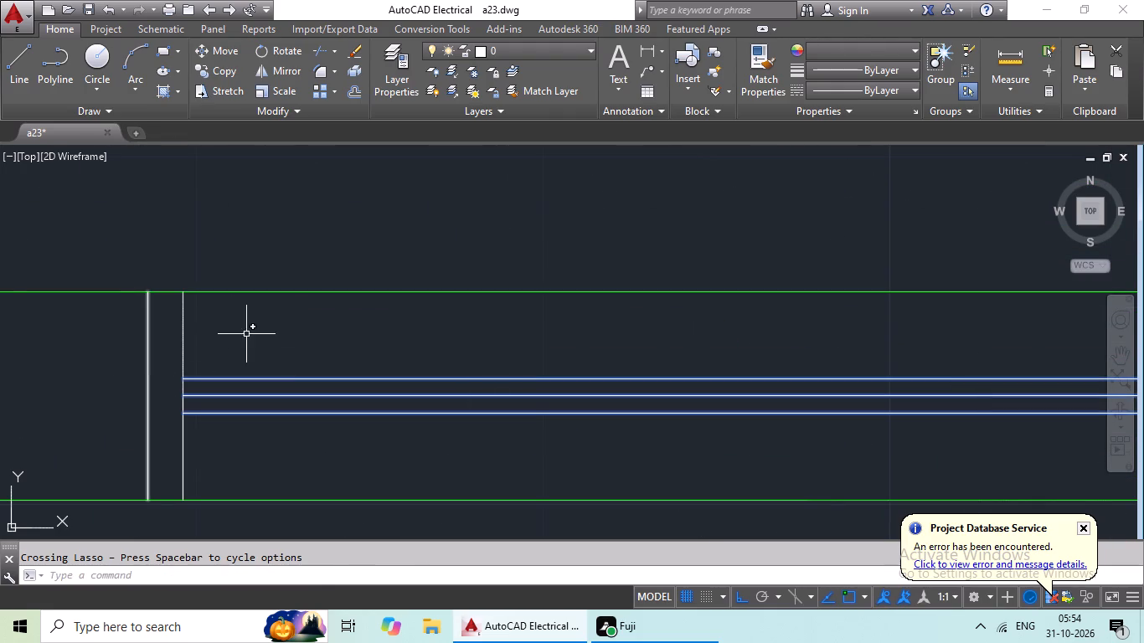
left_click_drag(265, 330, 39, 367)
scroll(318, 369, "down", 7)
middle_click_drag(379, 427, 462, 318)
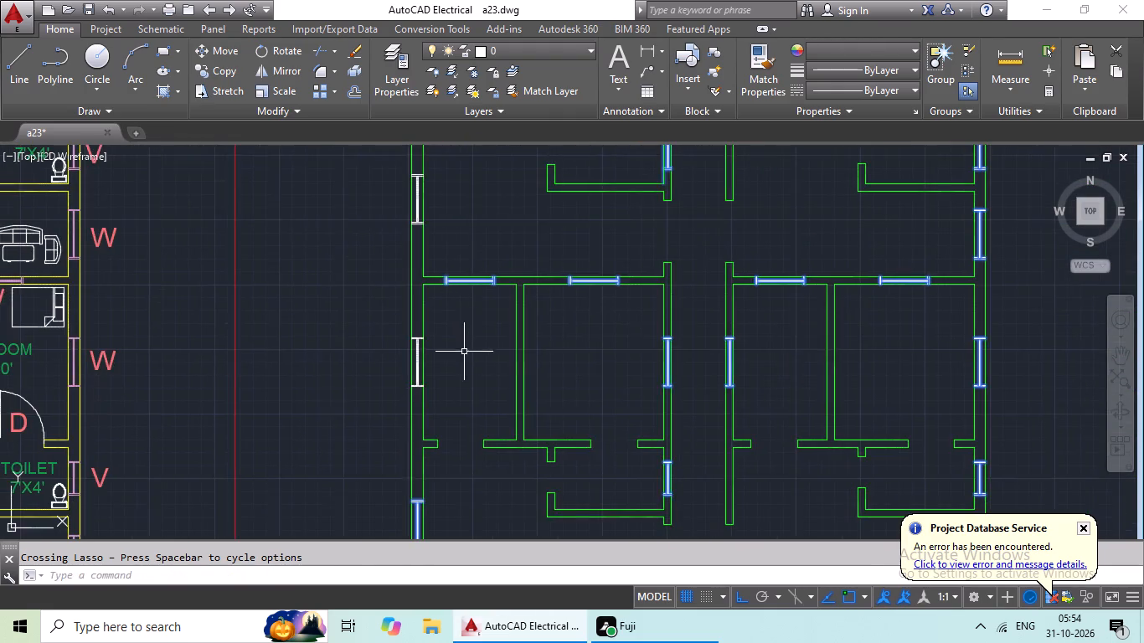
Add the lines of the fourth row's upper window in the left unit's outer wall to the selection.
middle_click_drag(463, 386, 506, 312)
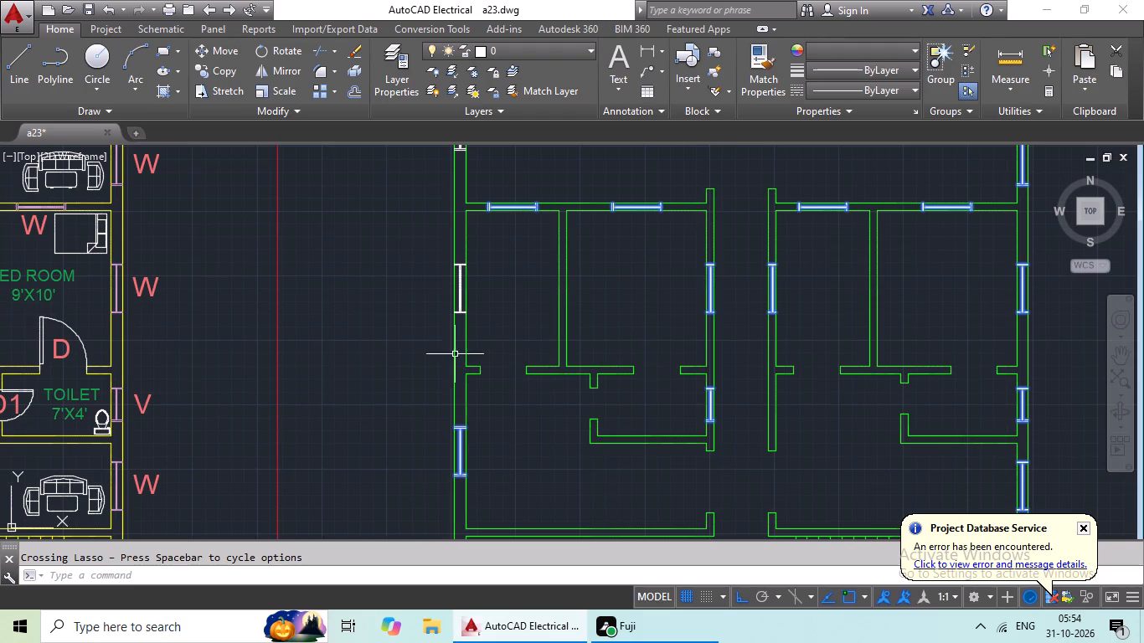
scroll(507, 297, "up", 4)
scroll(234, 378, "up", 3)
left_click_drag(258, 332, 200, 465)
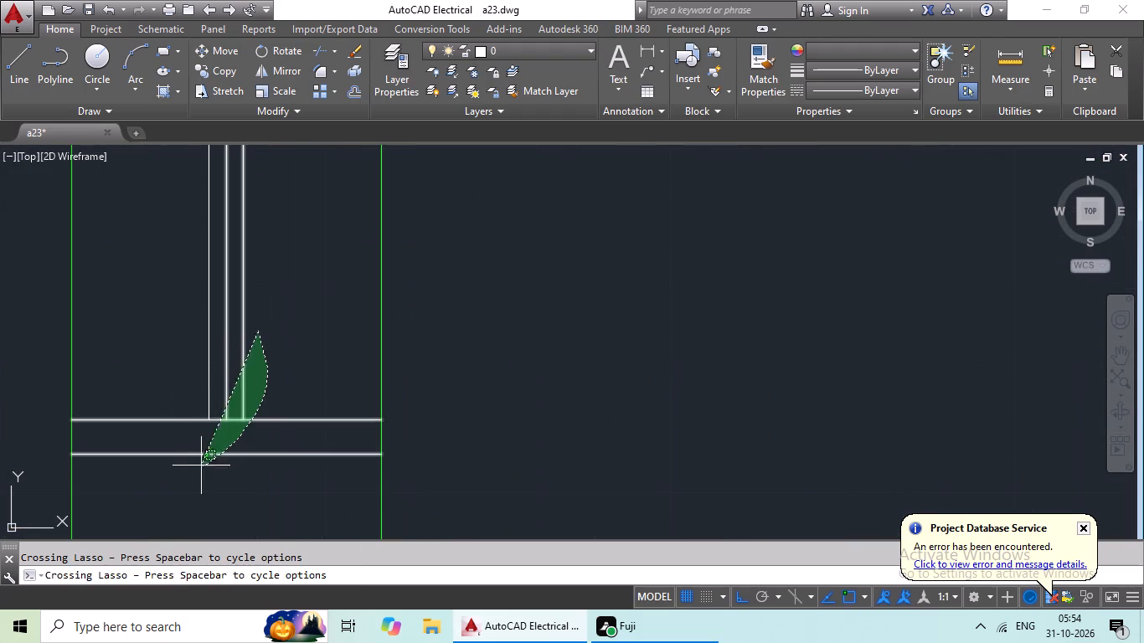
left_click_drag(200, 465, 166, 398)
middle_click_drag(332, 301, 380, 585)
scroll(366, 316, "down", 3)
middle_click_drag(363, 231, 366, 357)
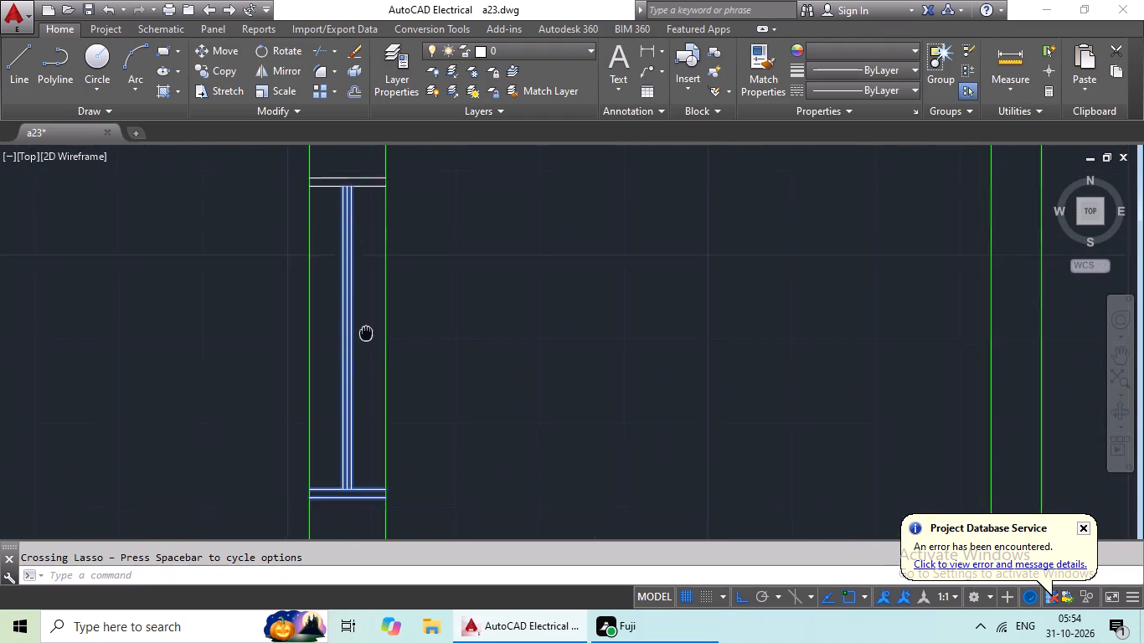
middle_click_drag(366, 357, 360, 451)
scroll(355, 321, "up", 2)
left_click_drag(361, 263, 322, 384)
Add the lines of the third row's lower window in the left unit's outer wall to the selection.
scroll(410, 321, "down", 4)
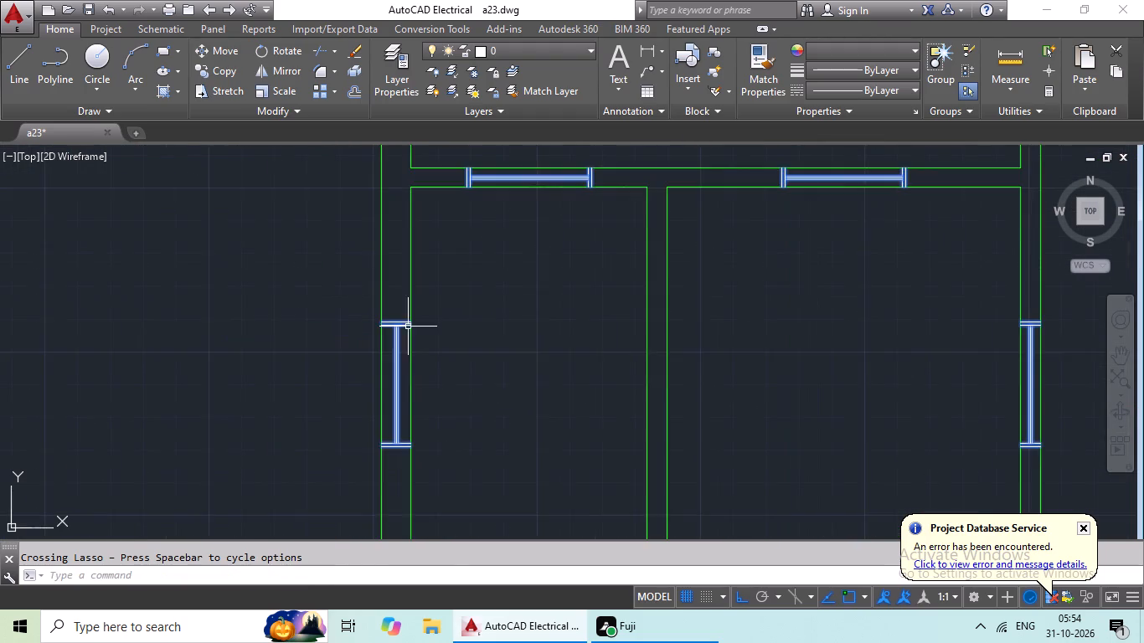
scroll(478, 313, "down", 2)
middle_click_drag(526, 311, 503, 391)
scroll(412, 269, "up", 4)
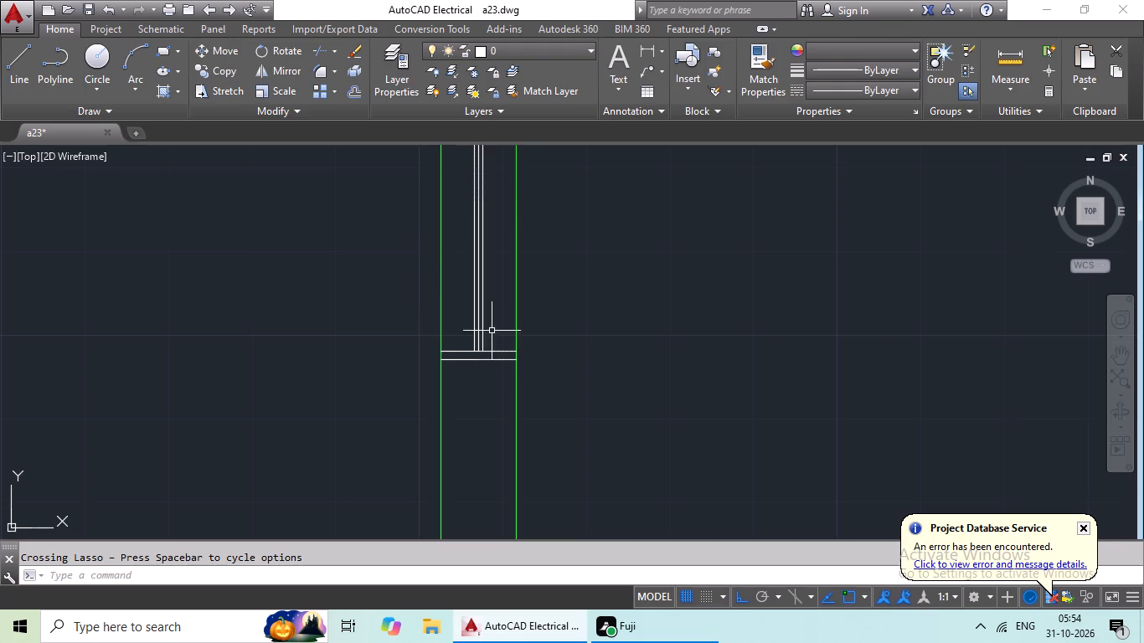
scroll(497, 346, "up", 3)
left_click_drag(489, 272, 368, 326)
middle_click_drag(524, 311, 463, 642)
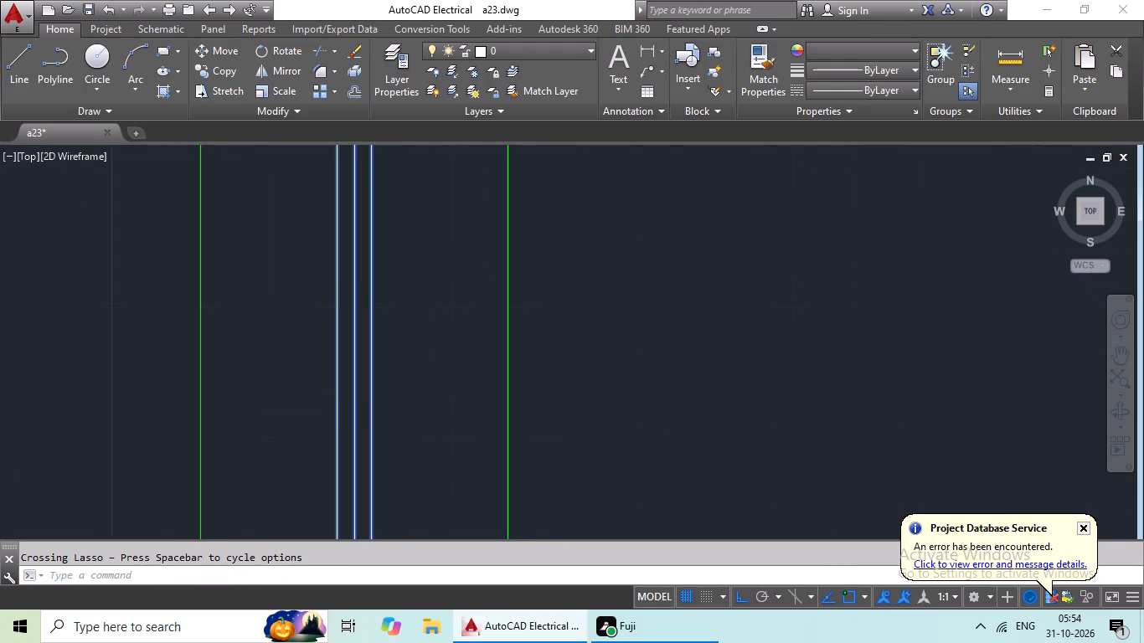
scroll(420, 280, "down", 2)
middle_click_drag(420, 280, 394, 519)
scroll(397, 224, "up", 1)
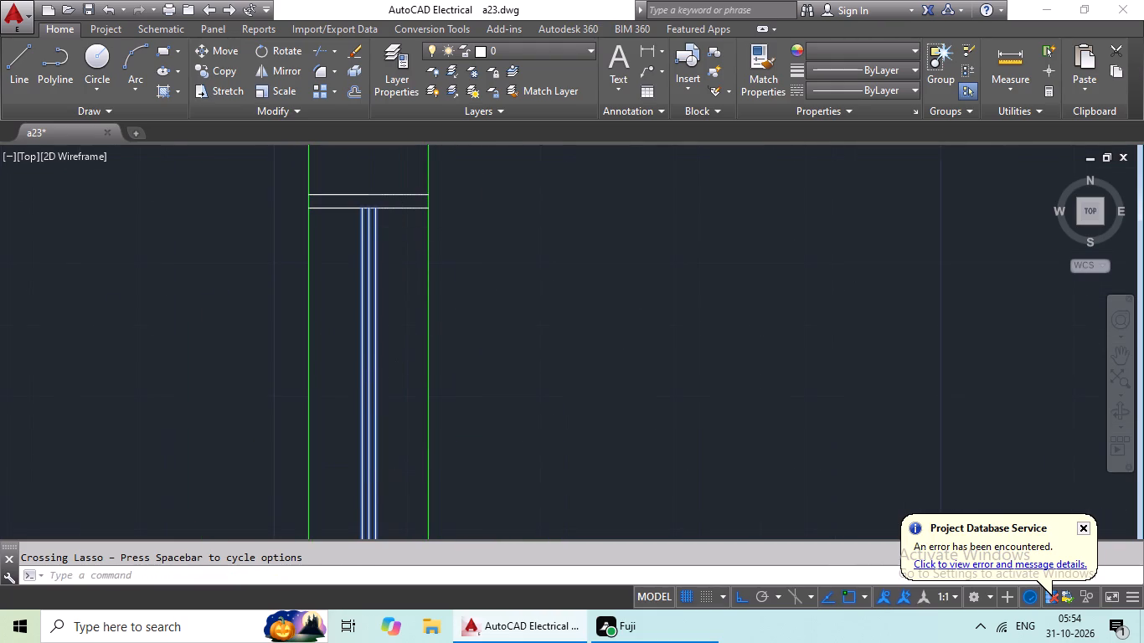
scroll(397, 224, "up", 1)
middle_click_drag(412, 255, 394, 435)
left_click_drag(388, 296, 335, 439)
Set the colour of all selected window lines in the green floor plan to Red and clear the selection.
scroll(540, 372, "down", 6)
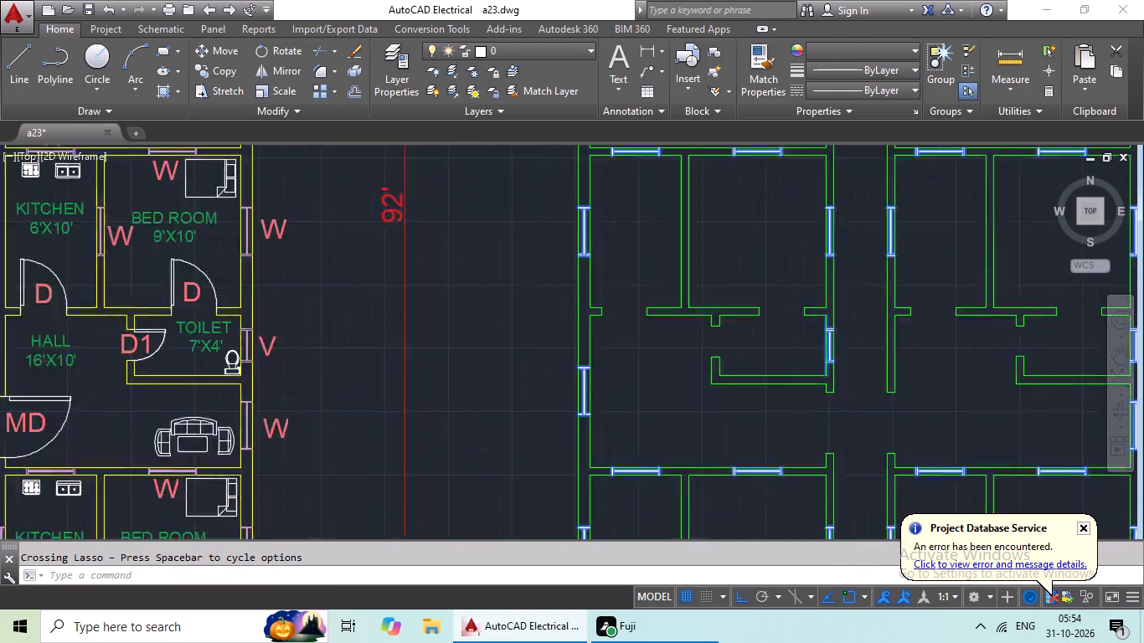
scroll(642, 368, "down", 4)
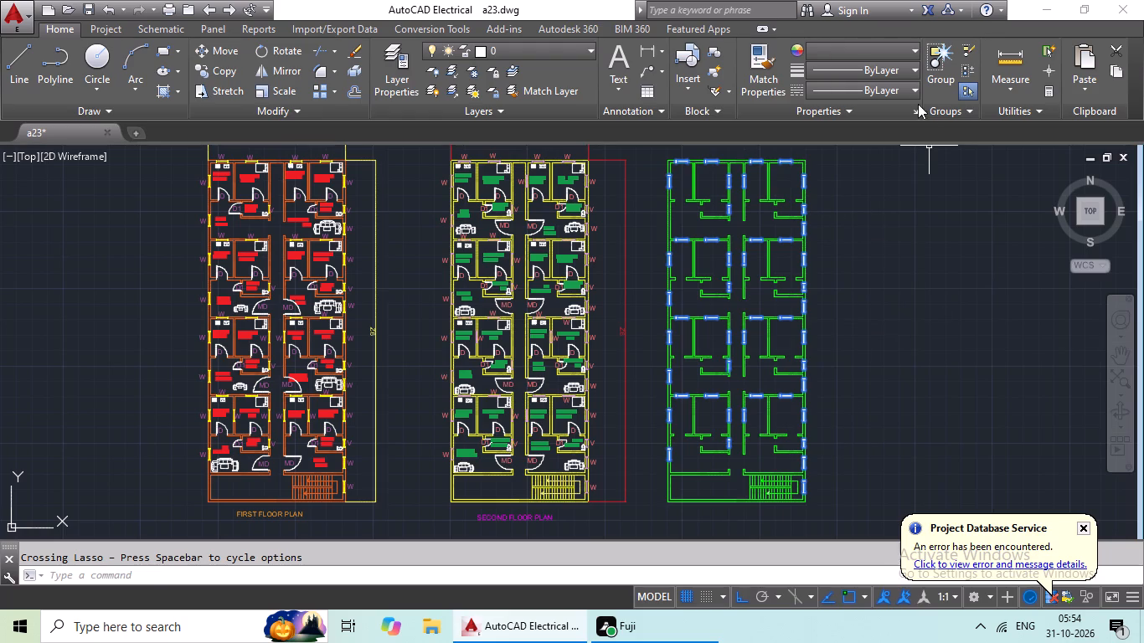
left_click(916, 54)
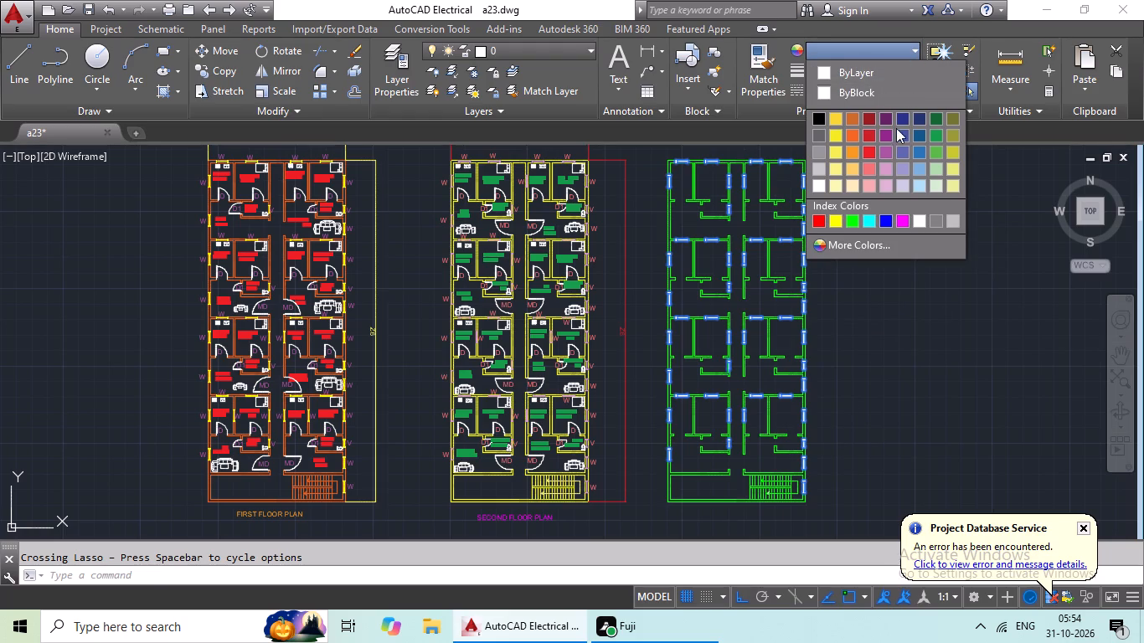
left_click(814, 220)
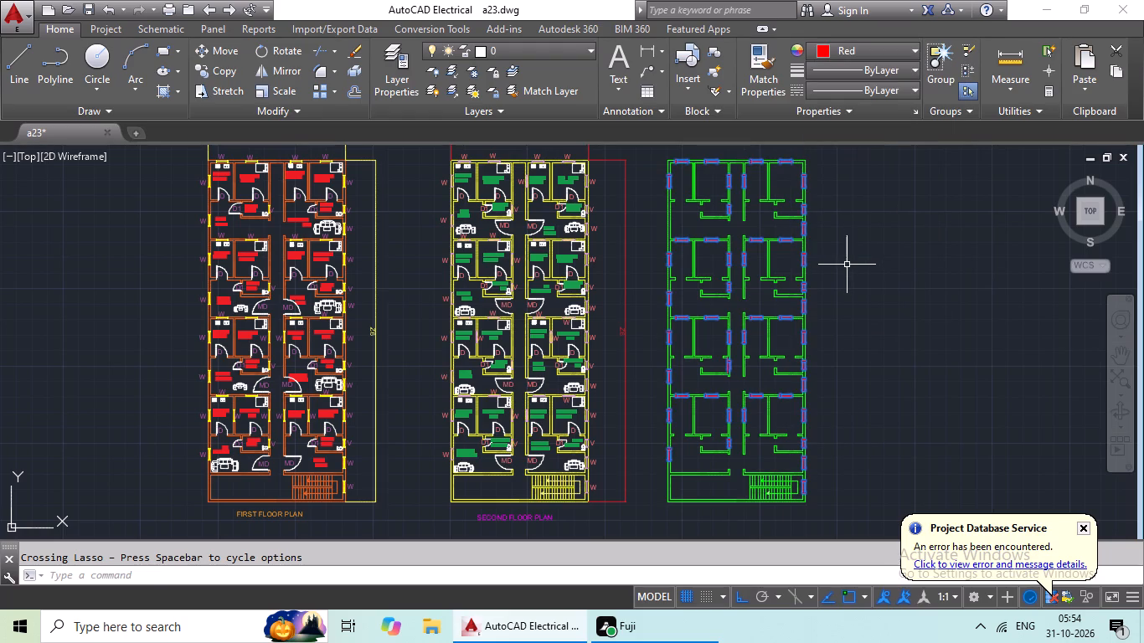
key("Escape")
middle_click_drag(847, 264, 632, 396)
middle_click_drag(613, 370, 575, 299)
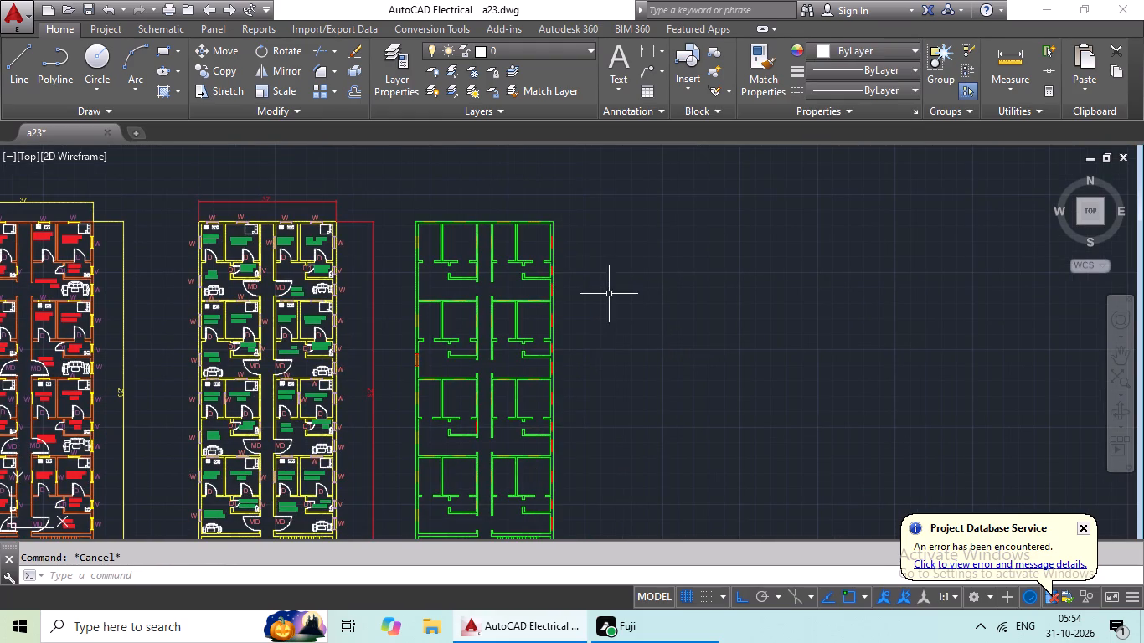
key("Escape")
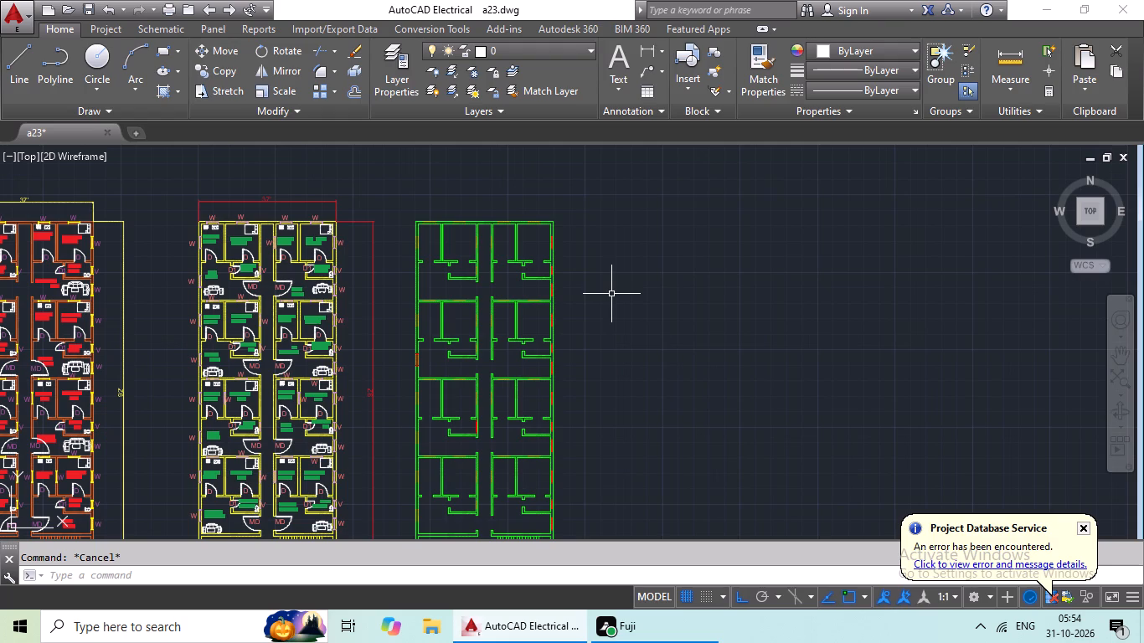
Insert four Door - Metric blocks from the Tool Palettes in the empty space beside the green floor plan, and close the palettes.
type("tp")
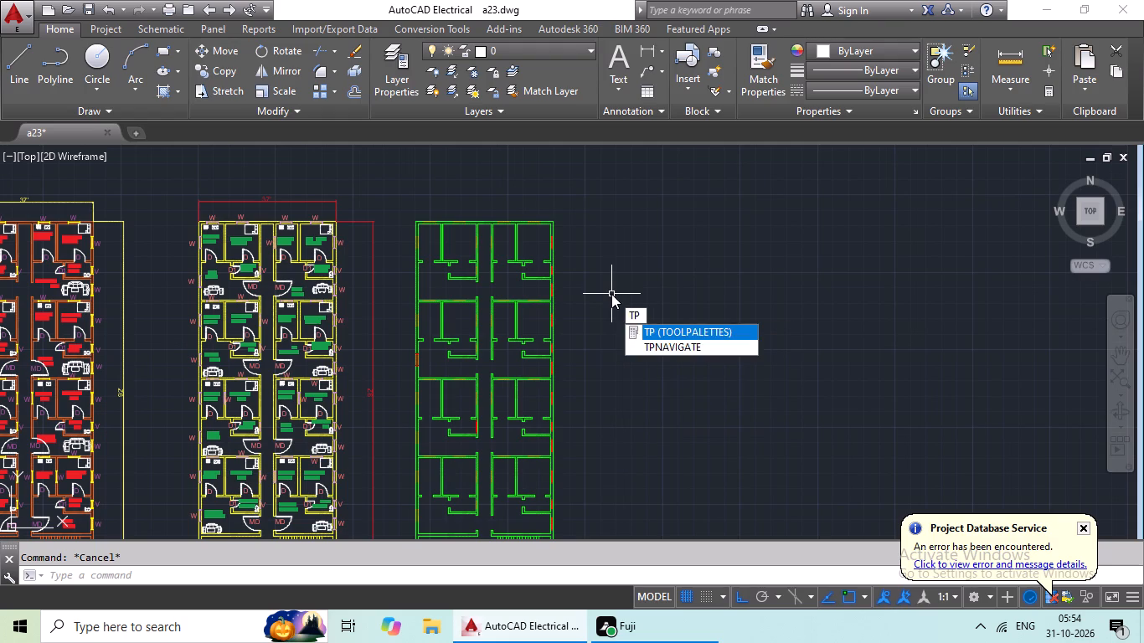
key("Return")
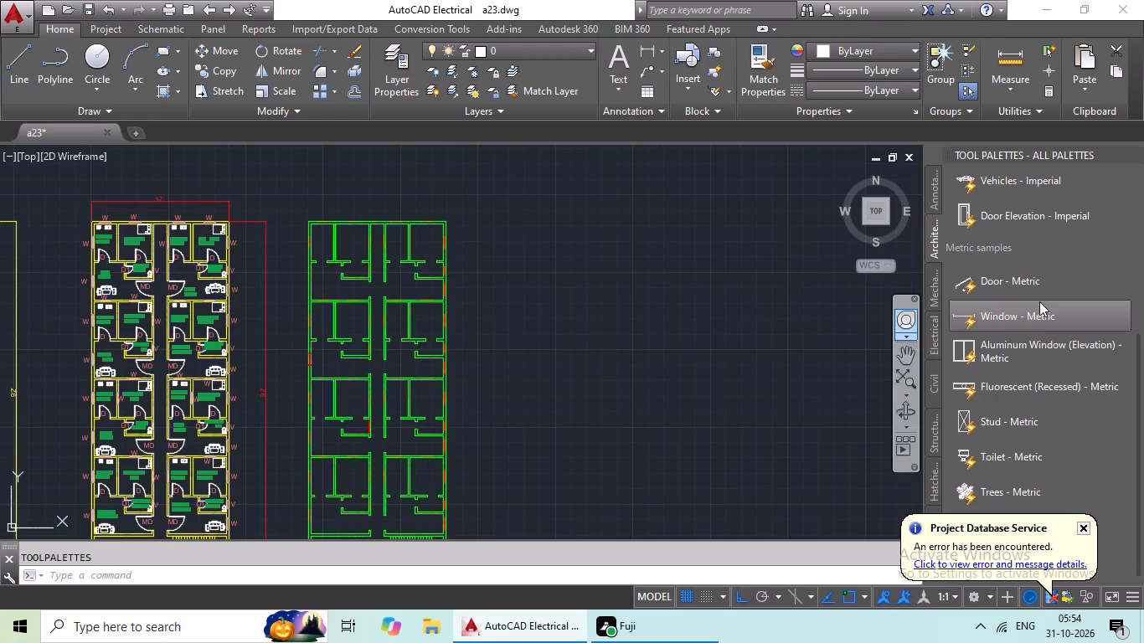
left_click(1036, 280)
left_click_drag(1036, 280, 995, 278)
left_click(643, 278)
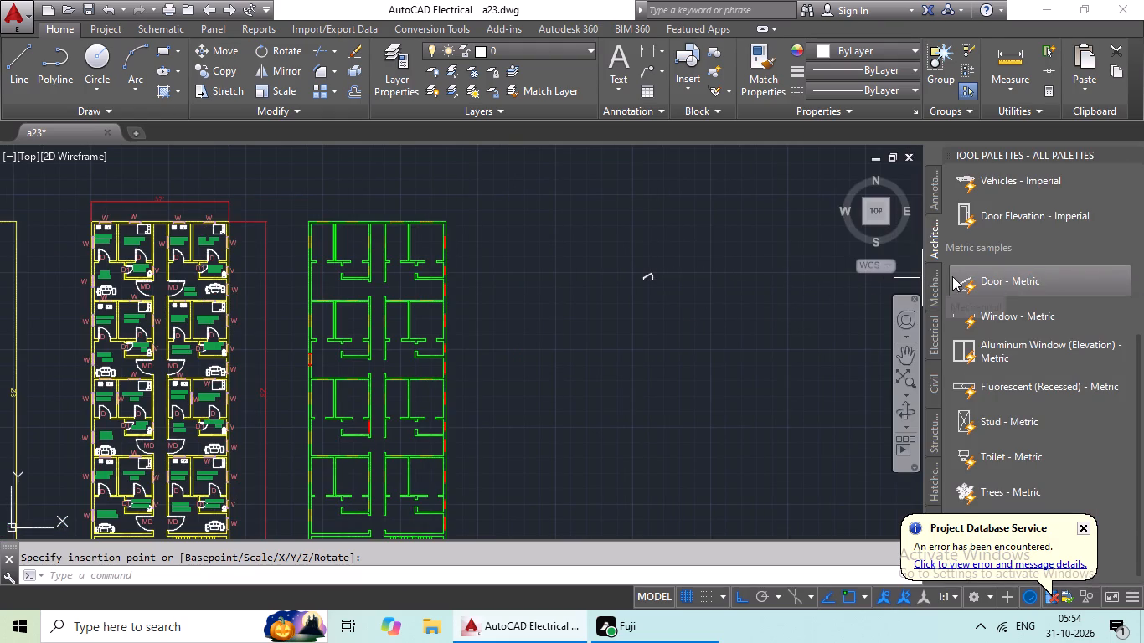
double_click(981, 276)
left_click_drag(551, 325, 560, 323)
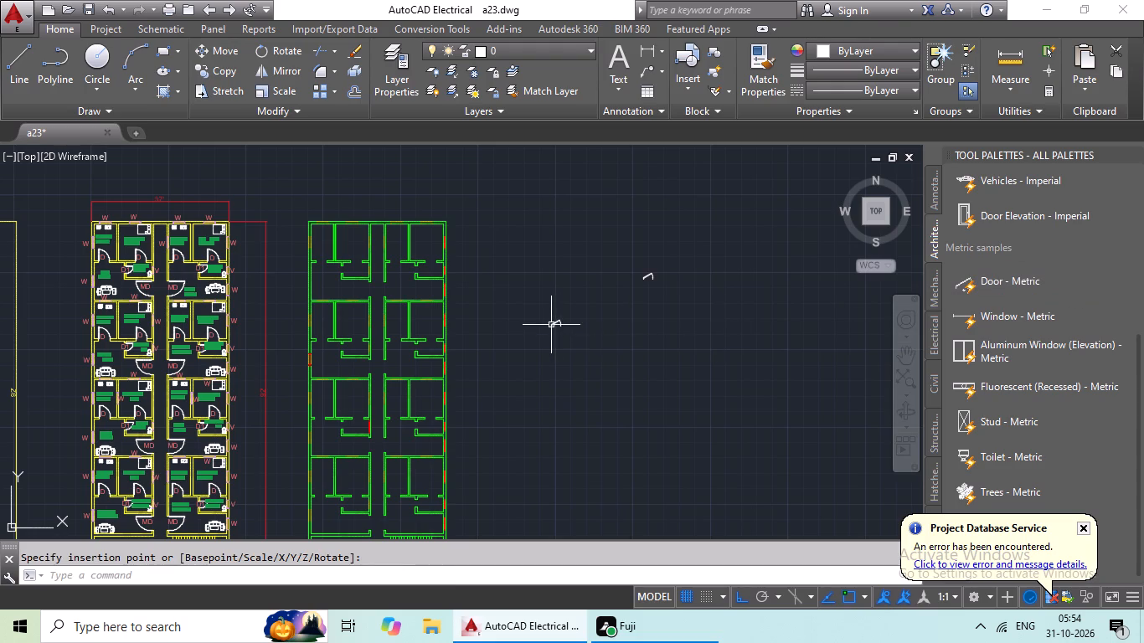
left_click_drag(560, 323, 561, 323)
double_click(1028, 285)
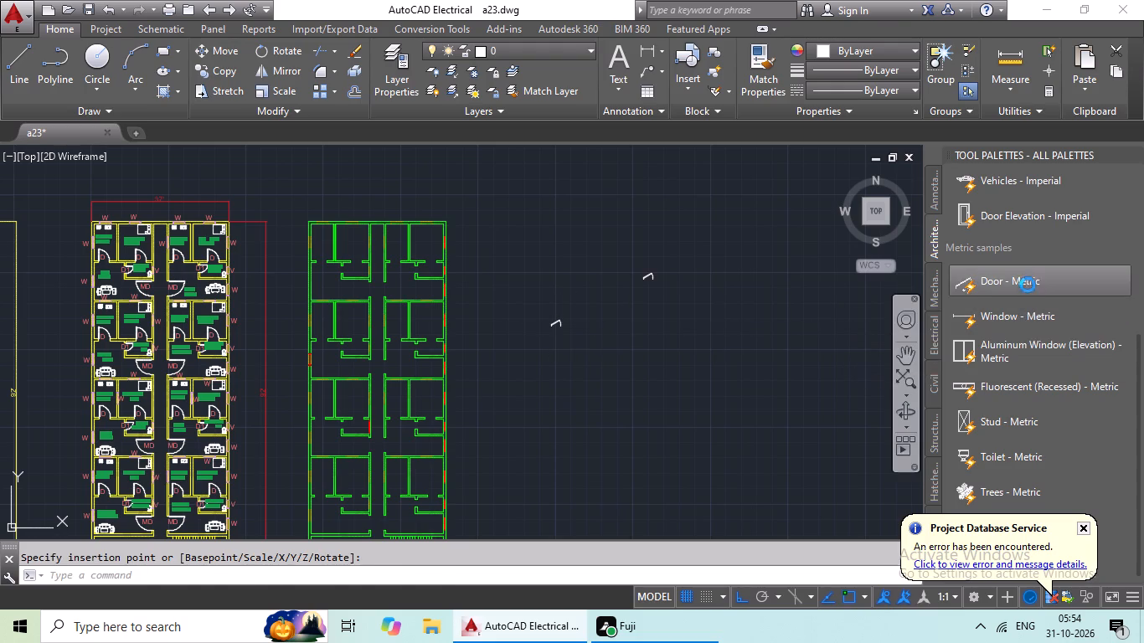
left_click(670, 336)
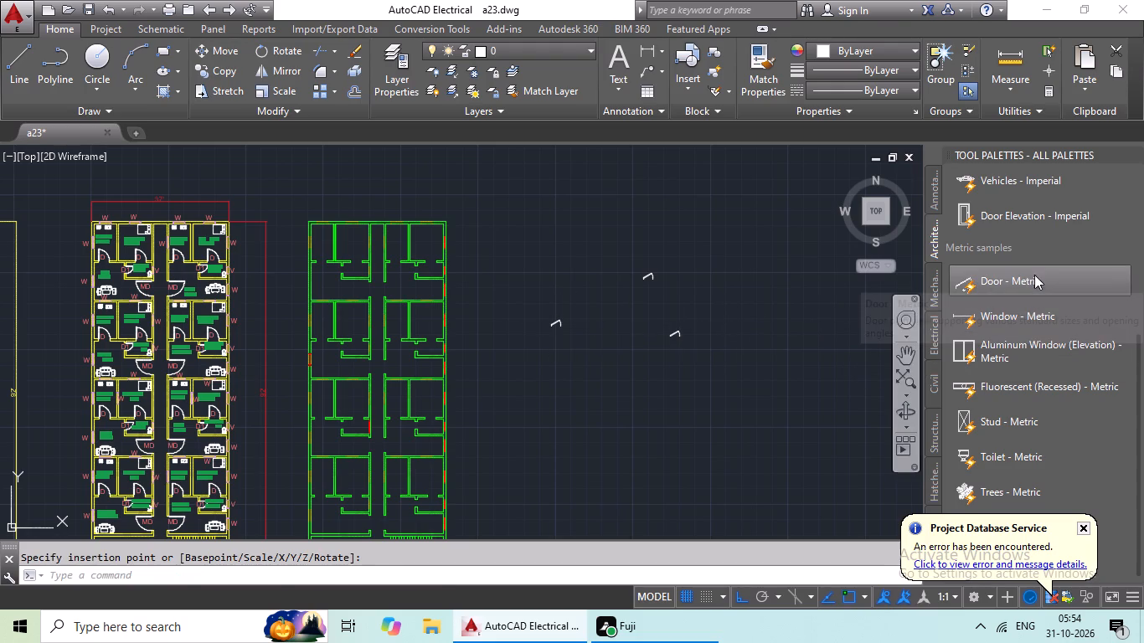
left_click(1034, 275)
left_click_drag(1033, 275, 950, 302)
left_click(588, 369)
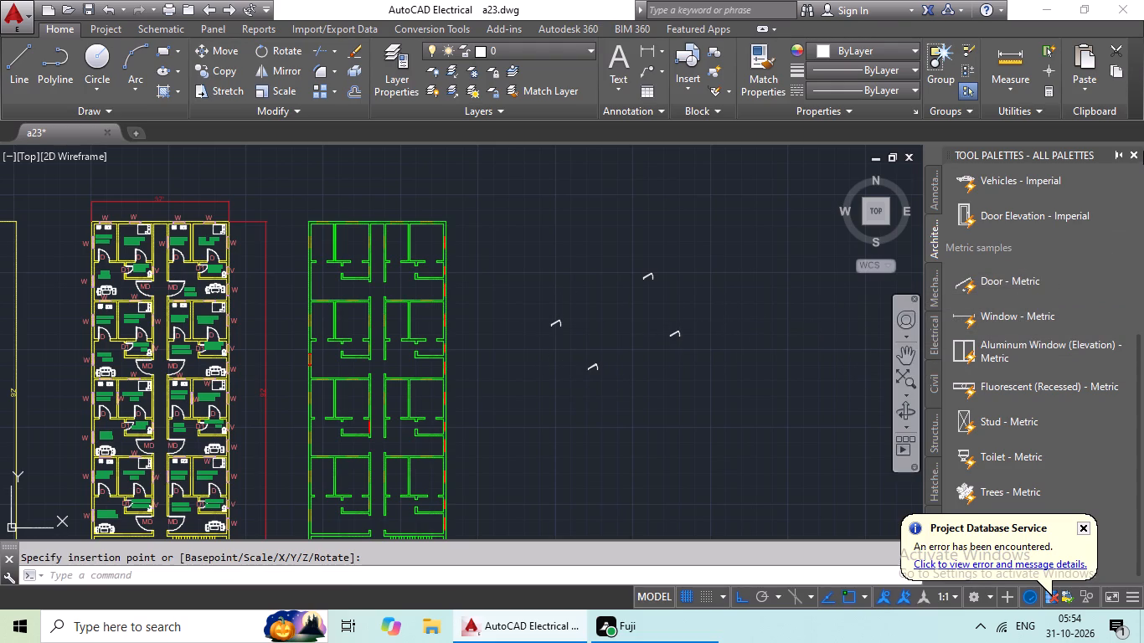
left_click(1135, 147)
left_click(1133, 160)
left_click(1133, 155)
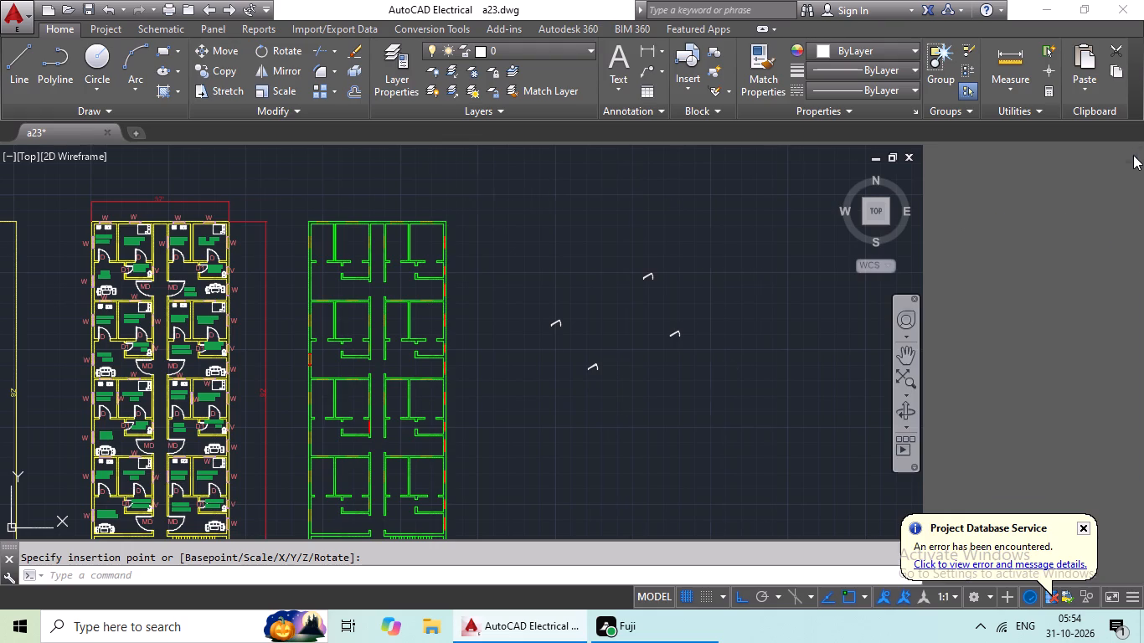
Set the opening angle of the leftmost inserted door block to 90°.
scroll(665, 334, "up", 4)
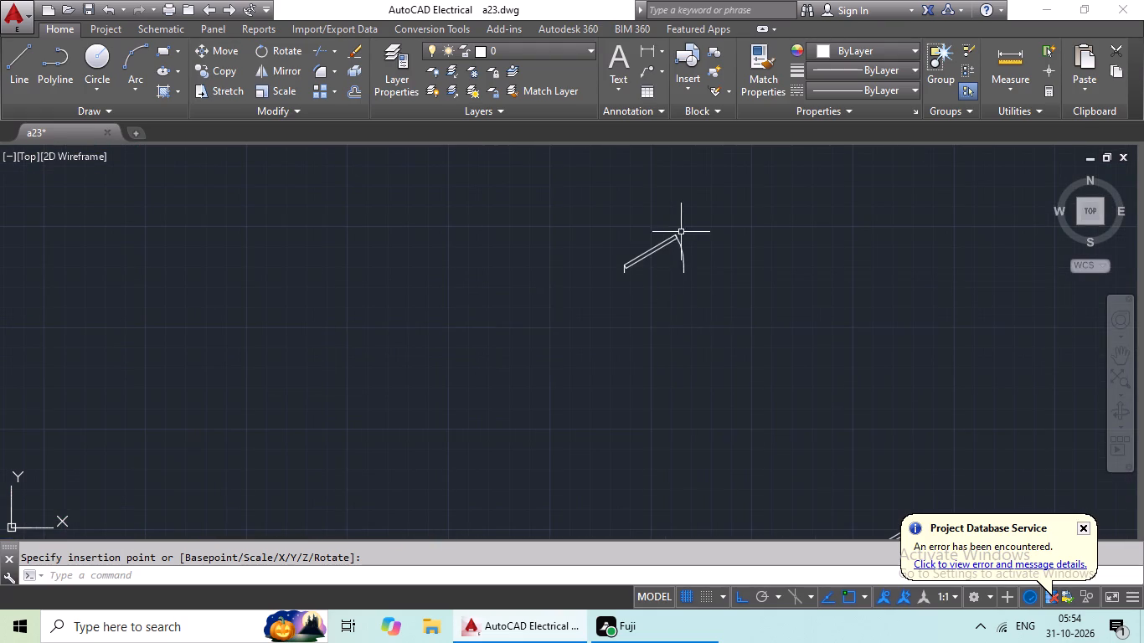
left_click(673, 234)
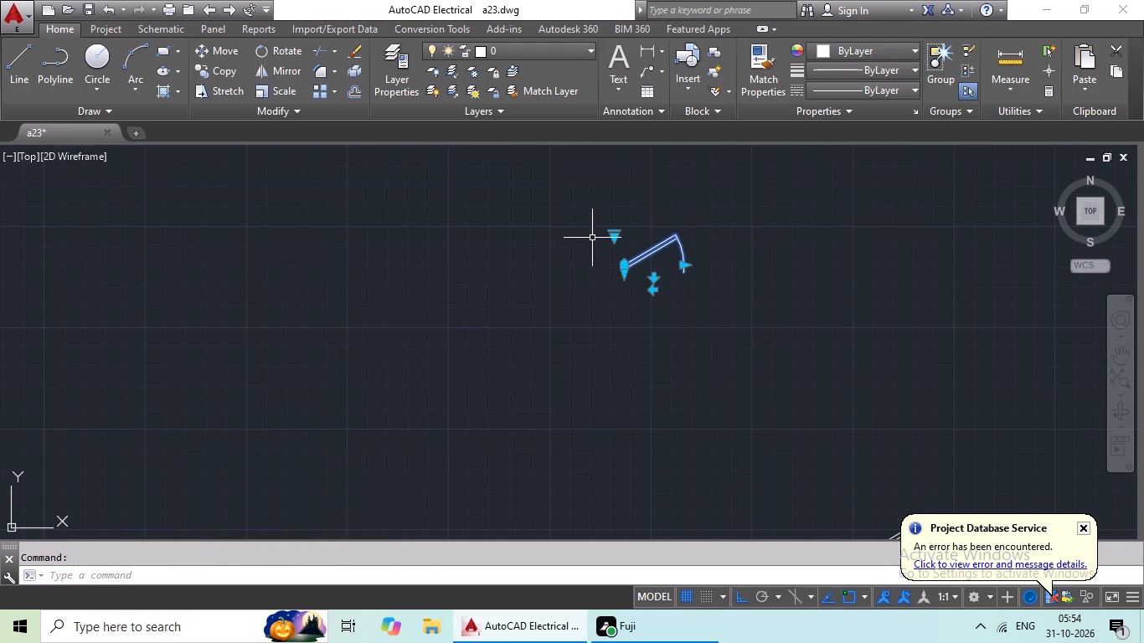
left_click(614, 230)
double_click(616, 235)
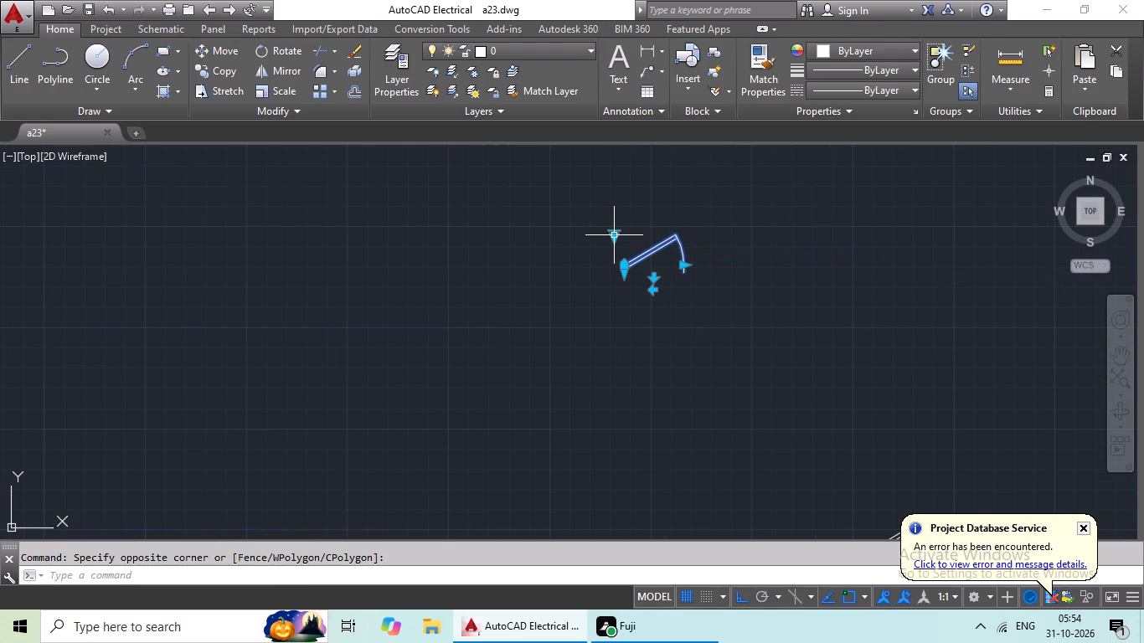
left_click(615, 239)
left_click(652, 306)
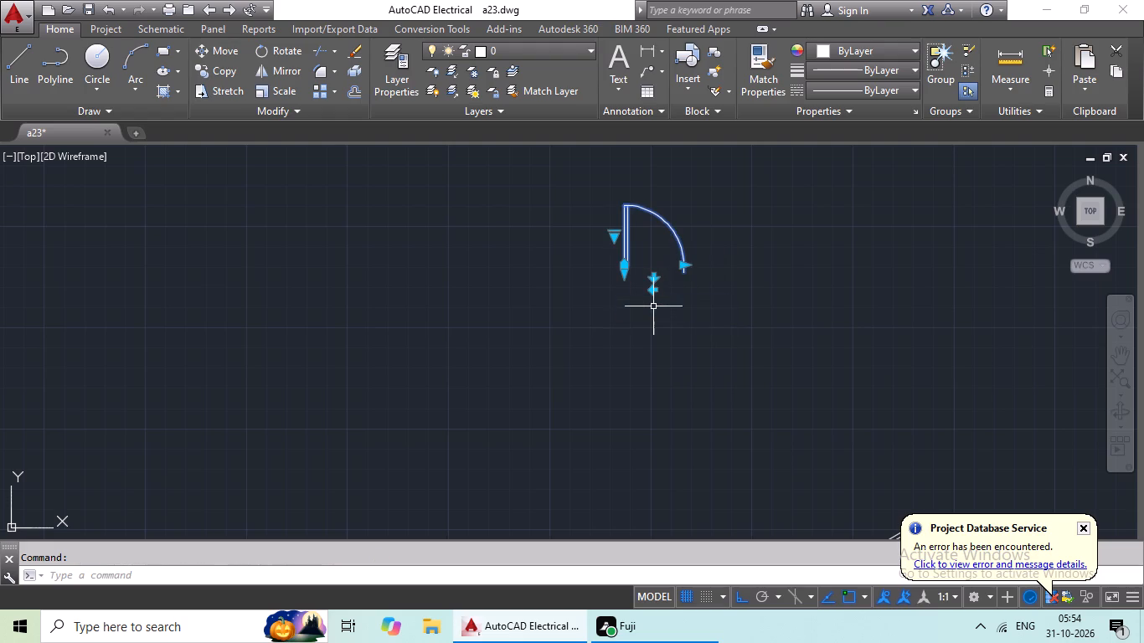
Copy the 90° door block and paste it at the left jamb of the left room's door opening in the green plan's top-left unit.
key("ctrl+c")
key("ctrl+v")
scroll(650, 300, "down", 3, "ctrl")
scroll(595, 344, "down", 2)
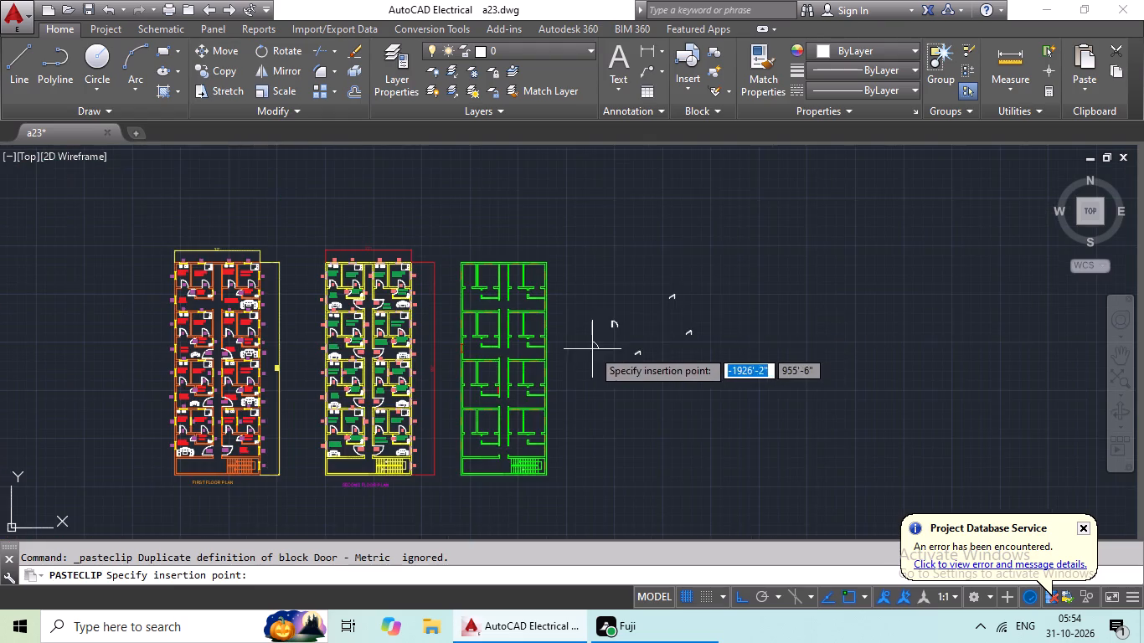
middle_click_drag(603, 306, 539, 507)
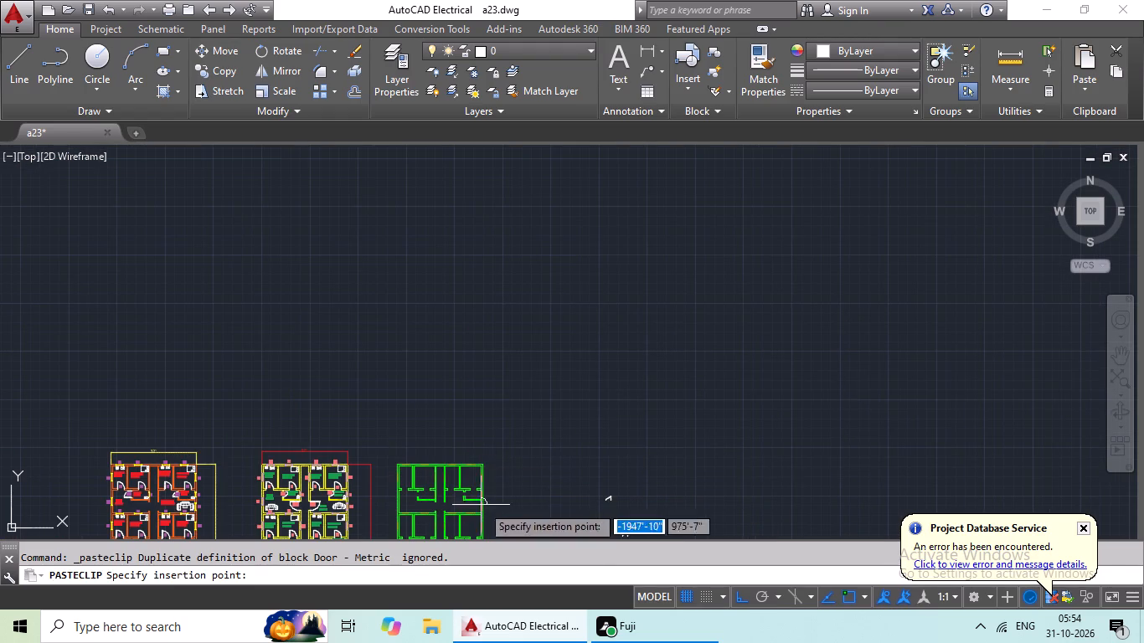
middle_click_drag(527, 485, 605, 0)
middle_click_drag(592, 33, 539, 166)
middle_click_drag(545, 195, 451, 369)
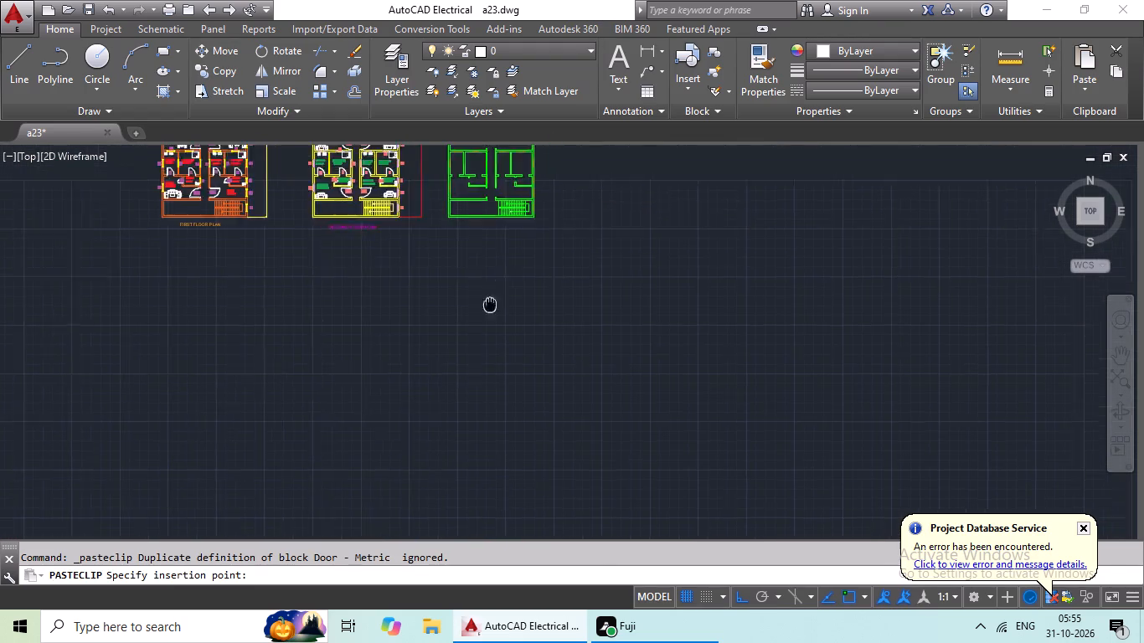
middle_click_drag(451, 369, 439, 388)
middle_click_drag(482, 262, 458, 362)
scroll(389, 268, "up", 3)
middle_click_drag(346, 253, 389, 302)
scroll(281, 271, "up", 4)
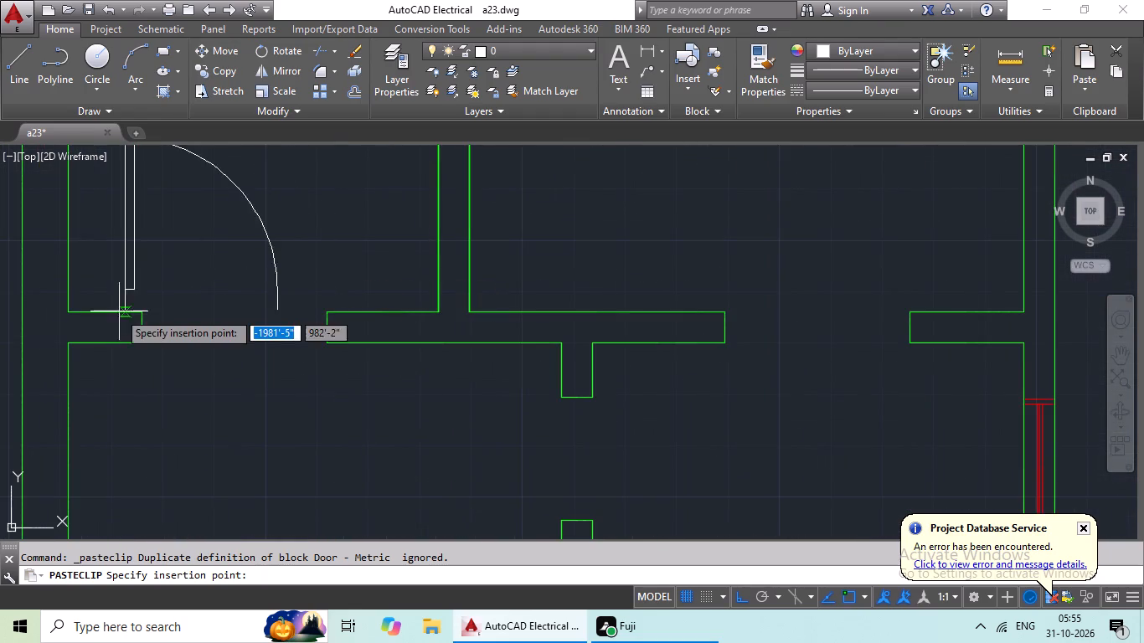
scroll(140, 335, "up", 3)
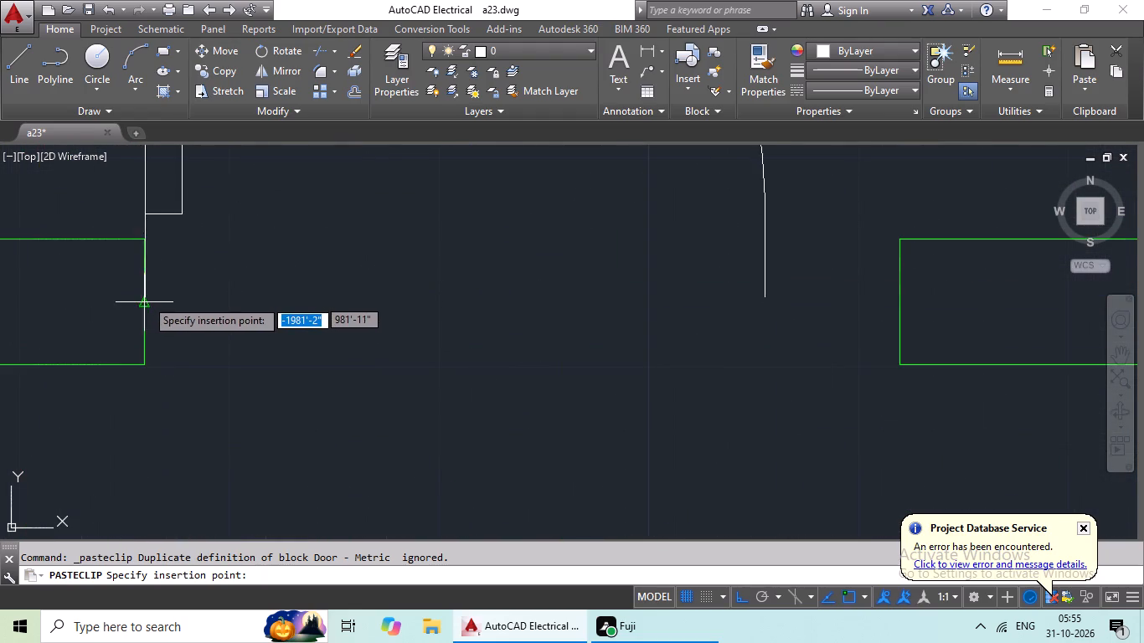
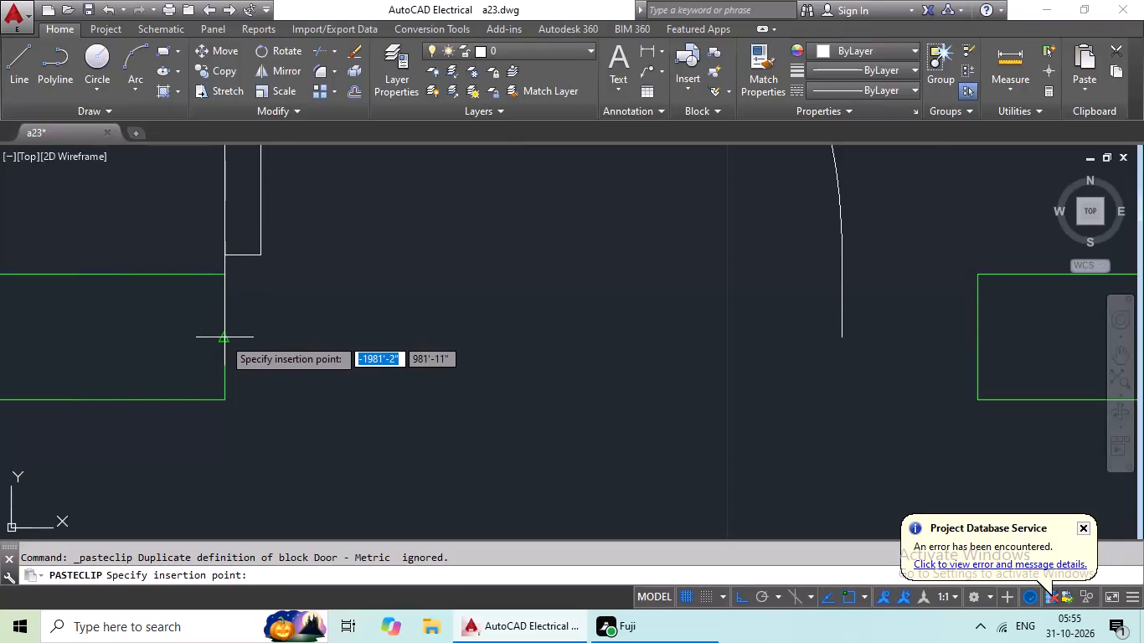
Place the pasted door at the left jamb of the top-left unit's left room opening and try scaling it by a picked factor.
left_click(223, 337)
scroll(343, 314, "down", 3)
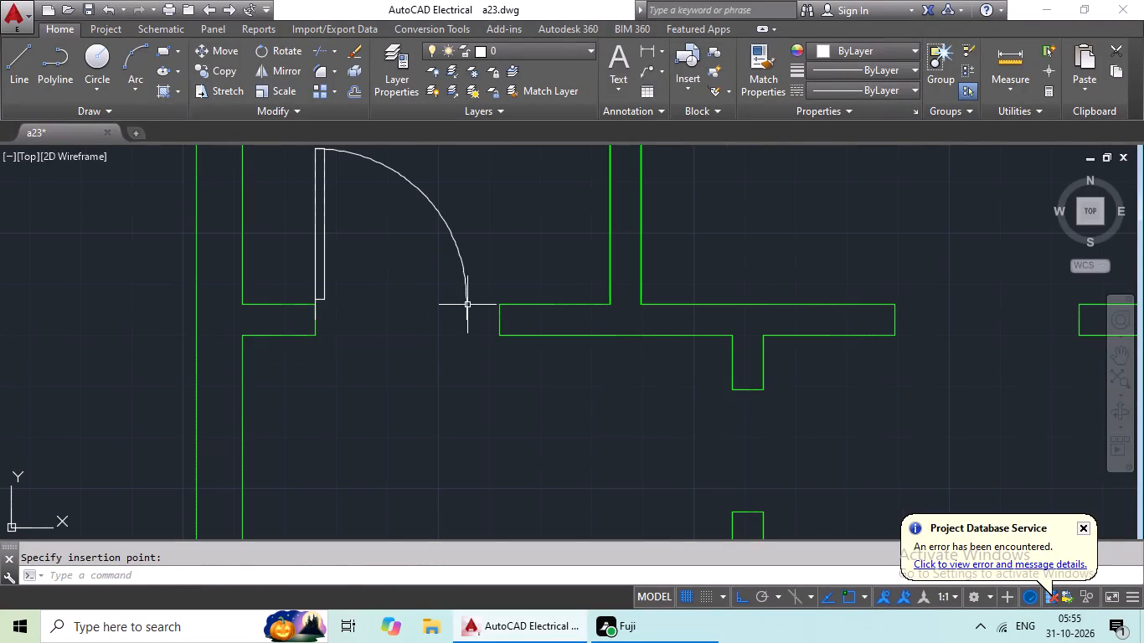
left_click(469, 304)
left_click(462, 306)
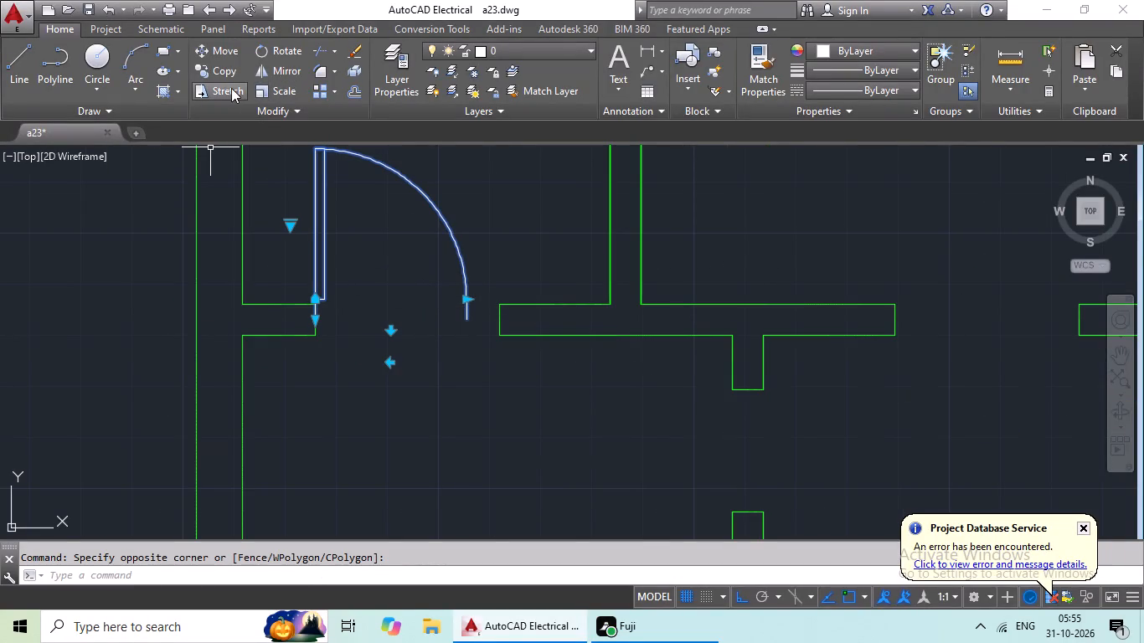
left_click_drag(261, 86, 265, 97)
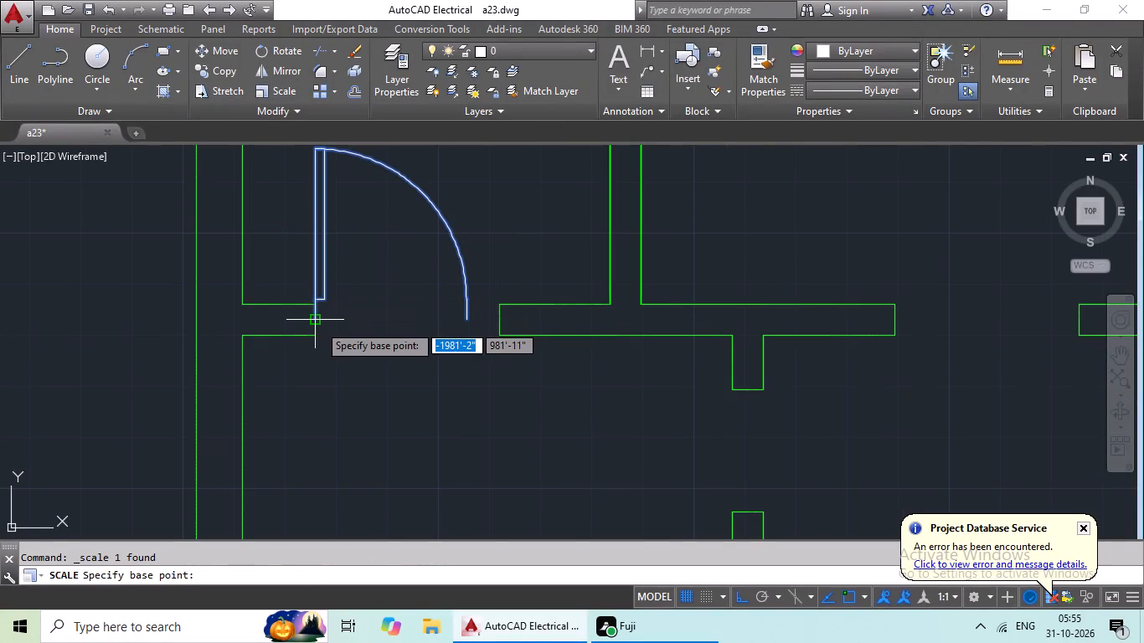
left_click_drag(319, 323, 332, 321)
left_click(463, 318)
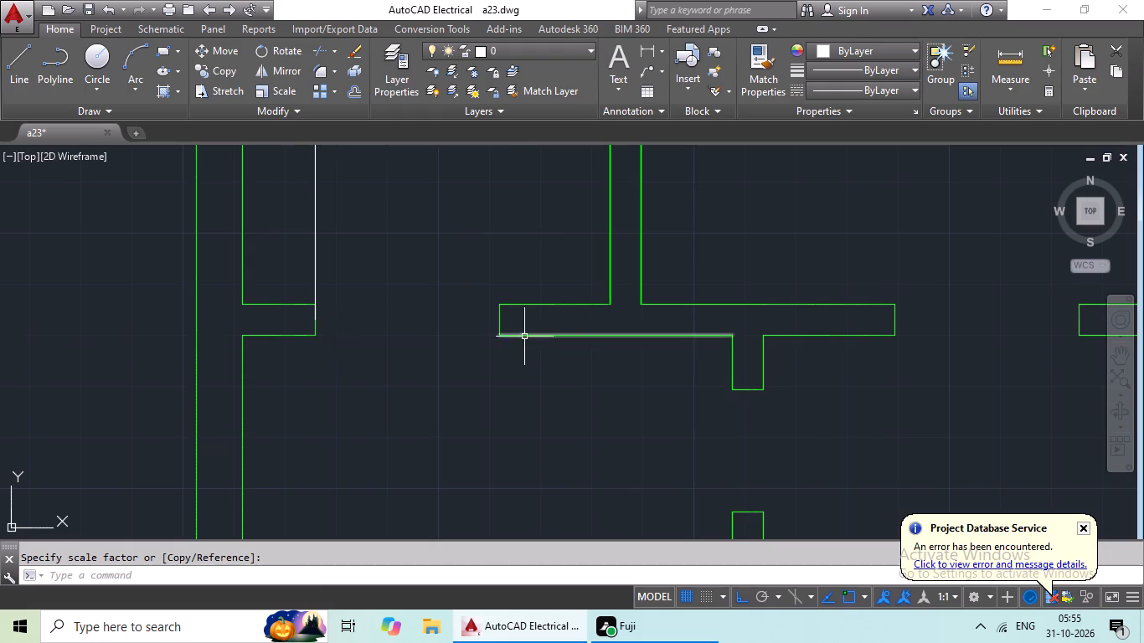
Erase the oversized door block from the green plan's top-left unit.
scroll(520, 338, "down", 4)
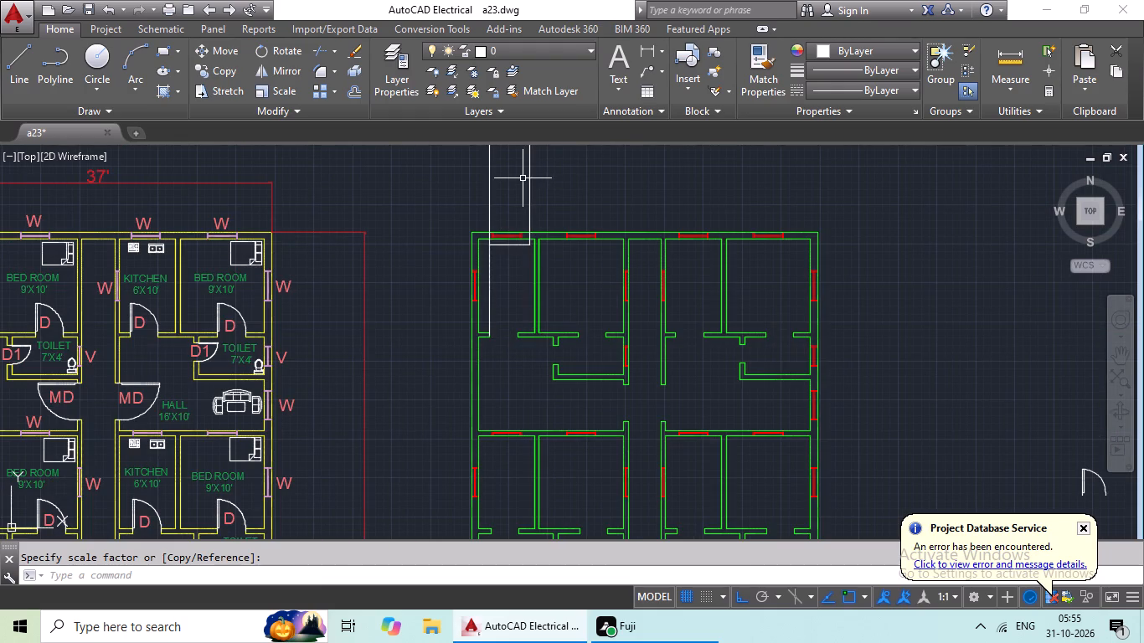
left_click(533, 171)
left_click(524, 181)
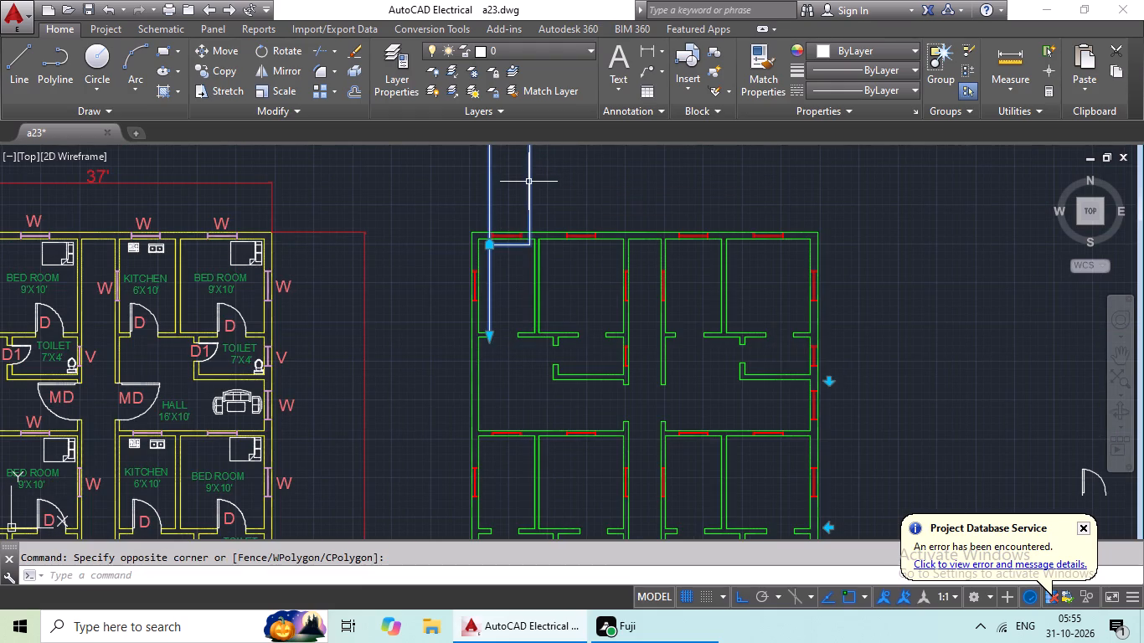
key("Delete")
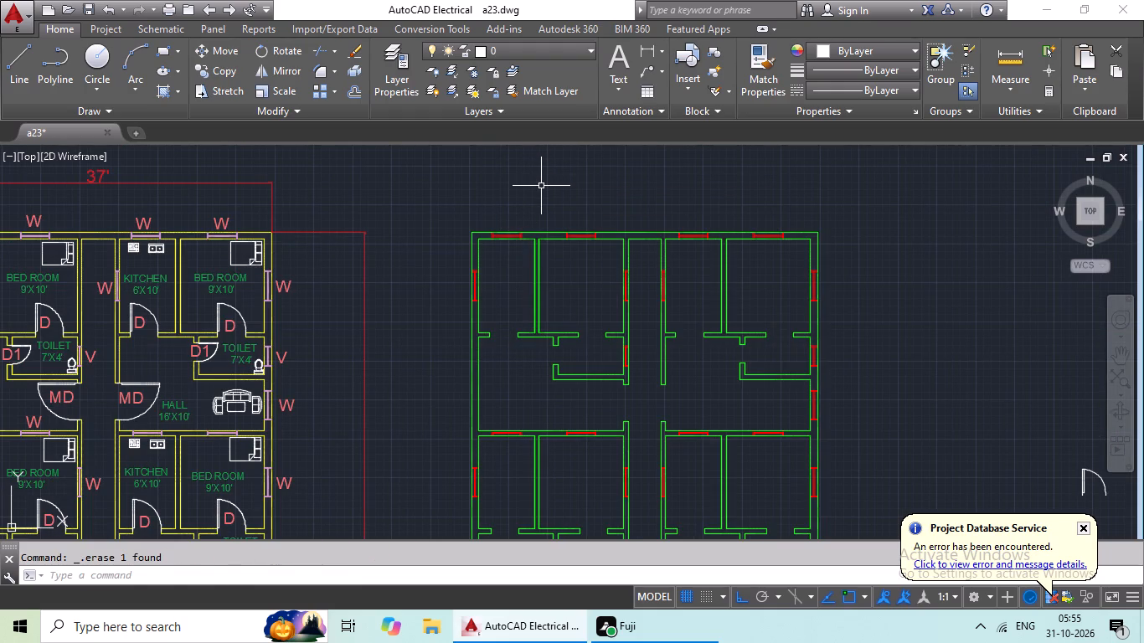
Paste the 90° door block at the left jamb midpoint of the left room's opening in the green plan's top-left unit.
key("ctrl+v")
scroll(482, 295, "down", 1)
scroll(494, 364, "up", 3)
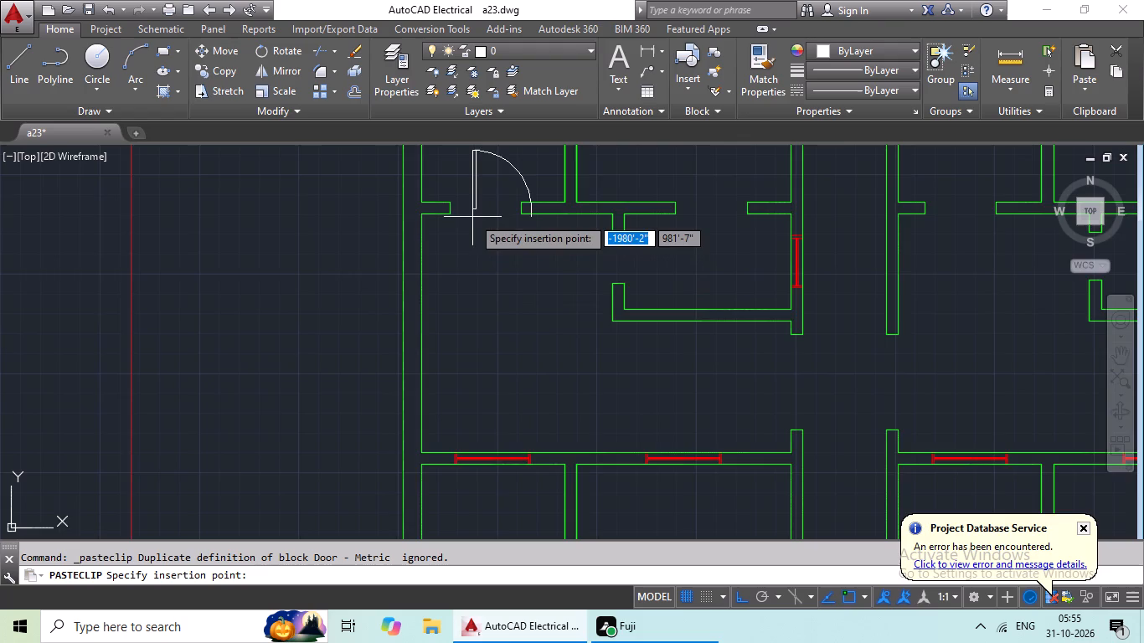
middle_click_drag(473, 225, 473, 321)
scroll(467, 302, "up", 3)
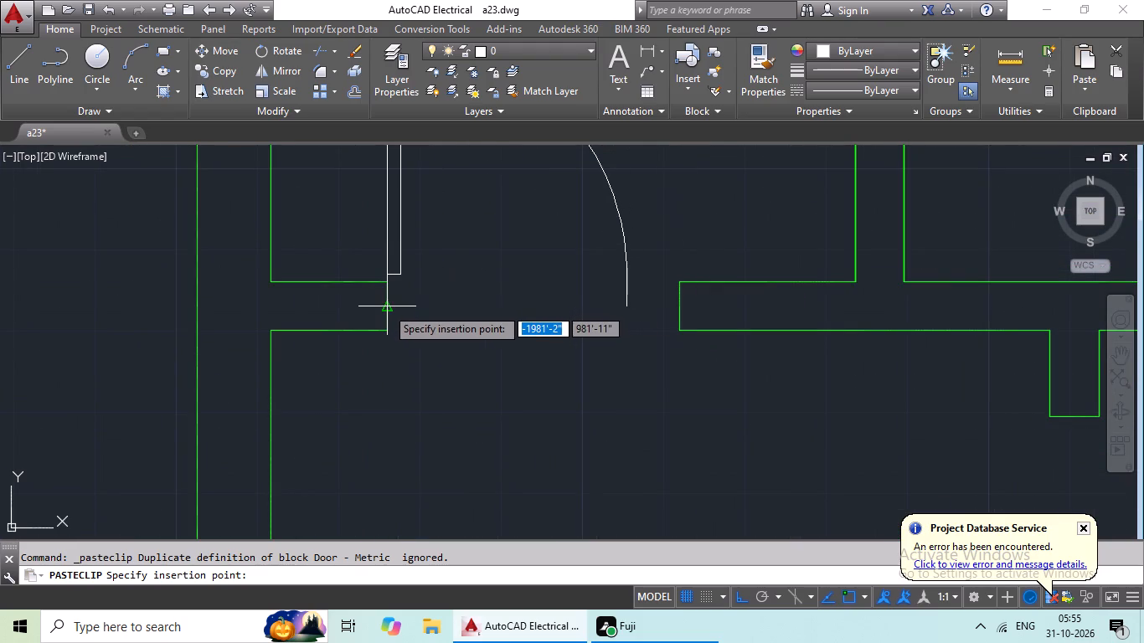
left_click(386, 307)
Scale the pasted door by Reference from its left jamb, using its own width as reference, to span the left room's opening.
left_click(626, 240)
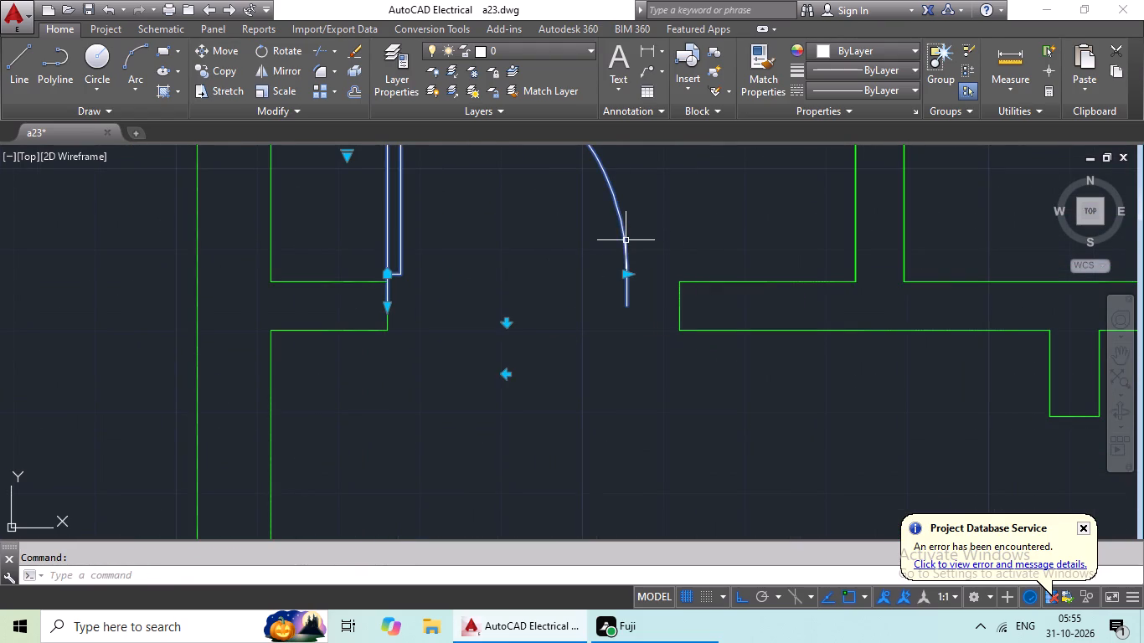
left_click(286, 97)
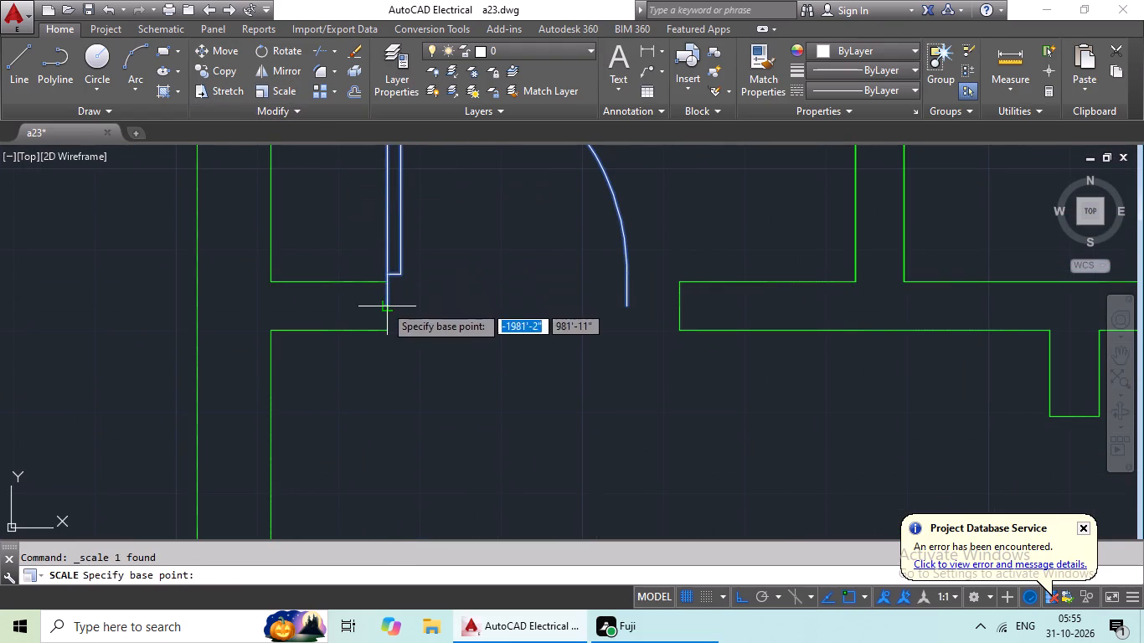
left_click_drag(391, 305, 412, 303)
left_click(277, 574)
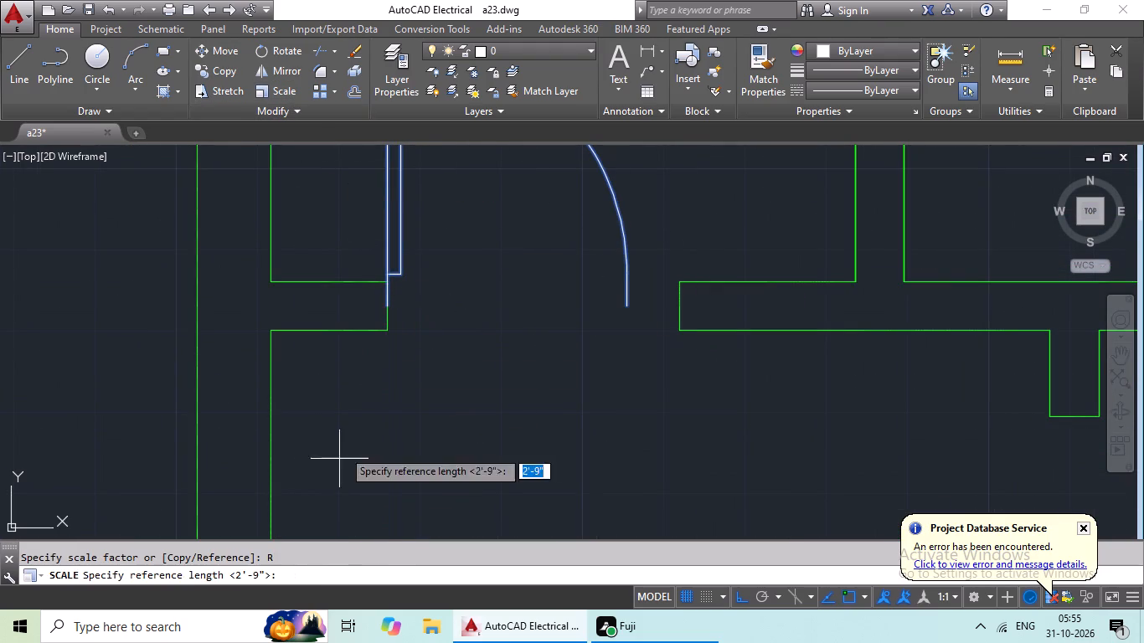
left_click_drag(384, 309, 420, 302)
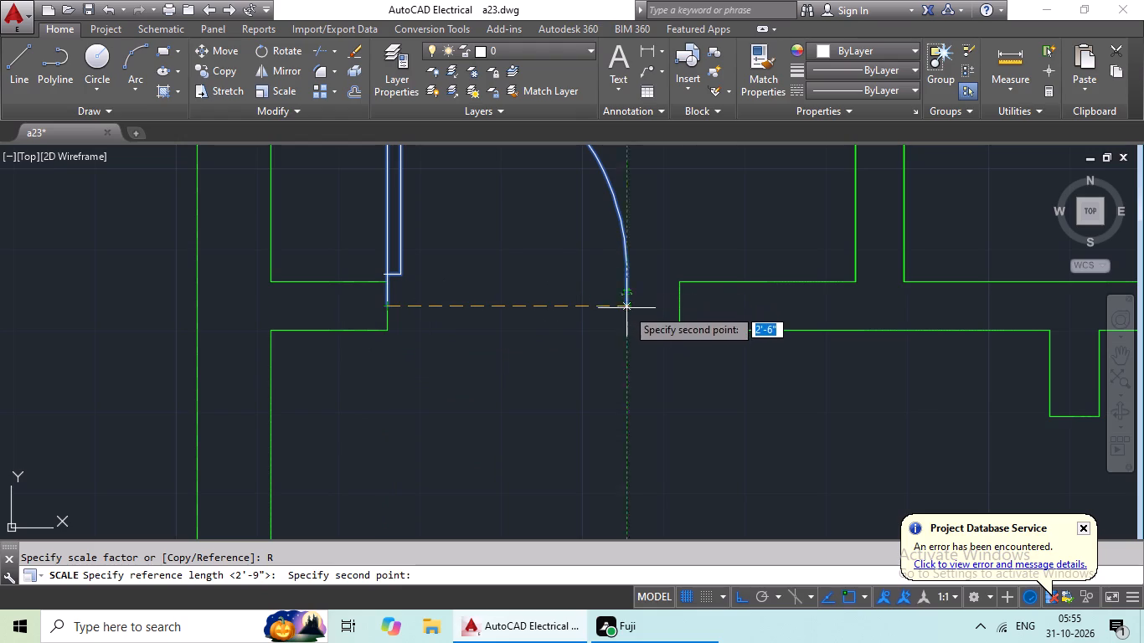
left_click(626, 309)
left_click(680, 306)
Paste another 90° door block at the left jamb midpoint of the right room's opening in the green plan's top-left unit.
scroll(766, 289, "down", 5)
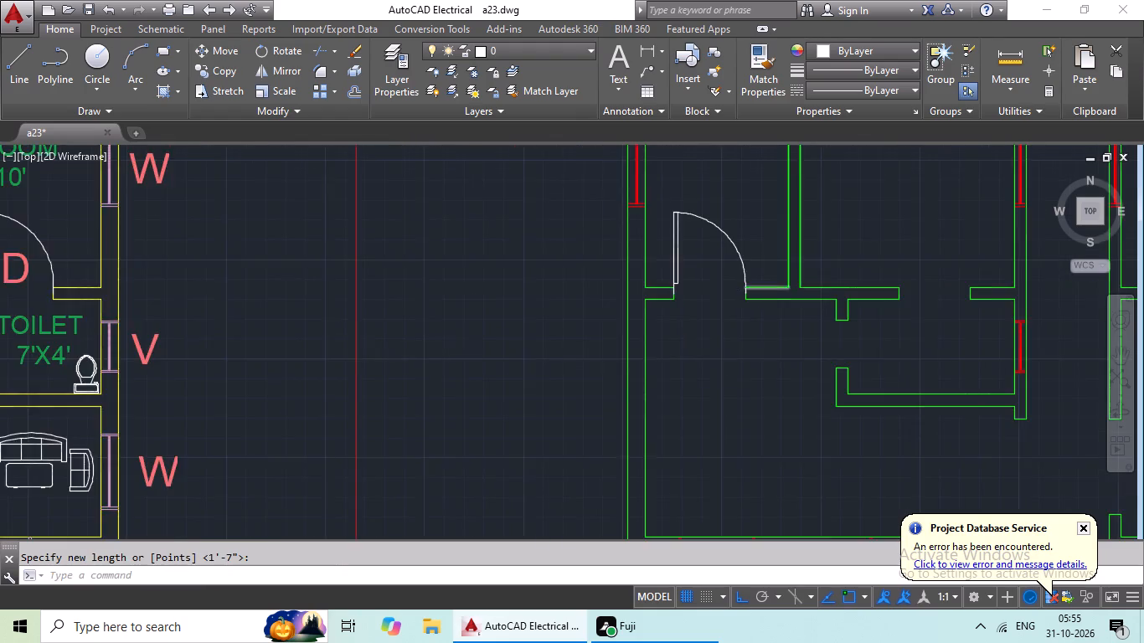
middle_click_drag(770, 296, 582, 358)
scroll(719, 334, "down", 2)
middle_click_drag(734, 327, 598, 342)
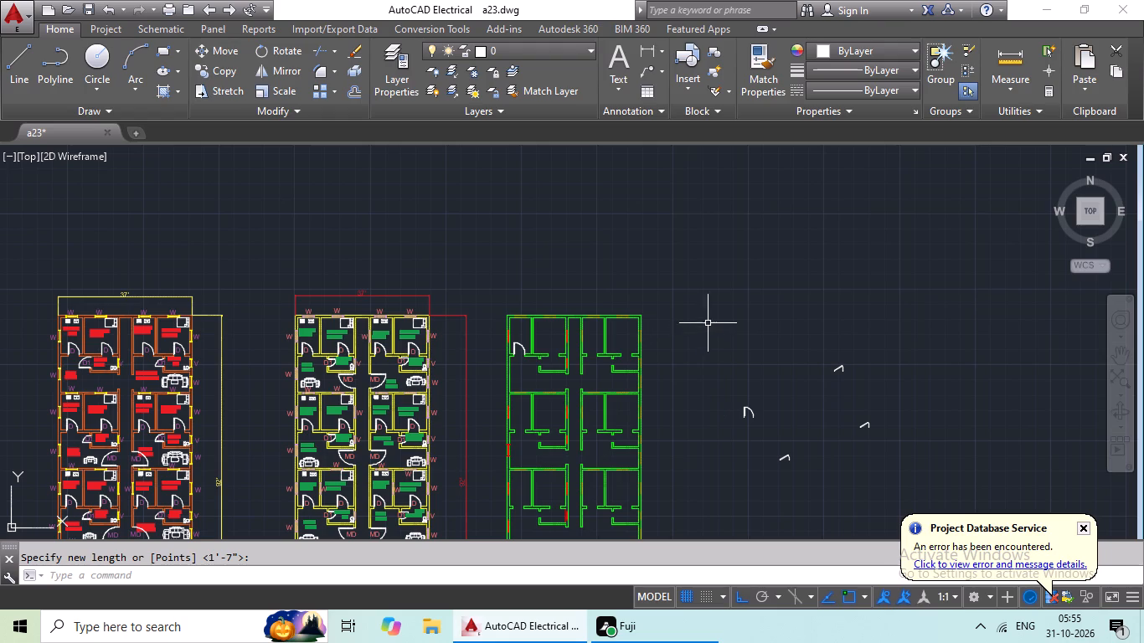
scroll(711, 322, "down", 2)
middle_click_drag(736, 326, 669, 342)
scroll(716, 392, "up", 2)
middle_click_drag(647, 399, 647, 398)
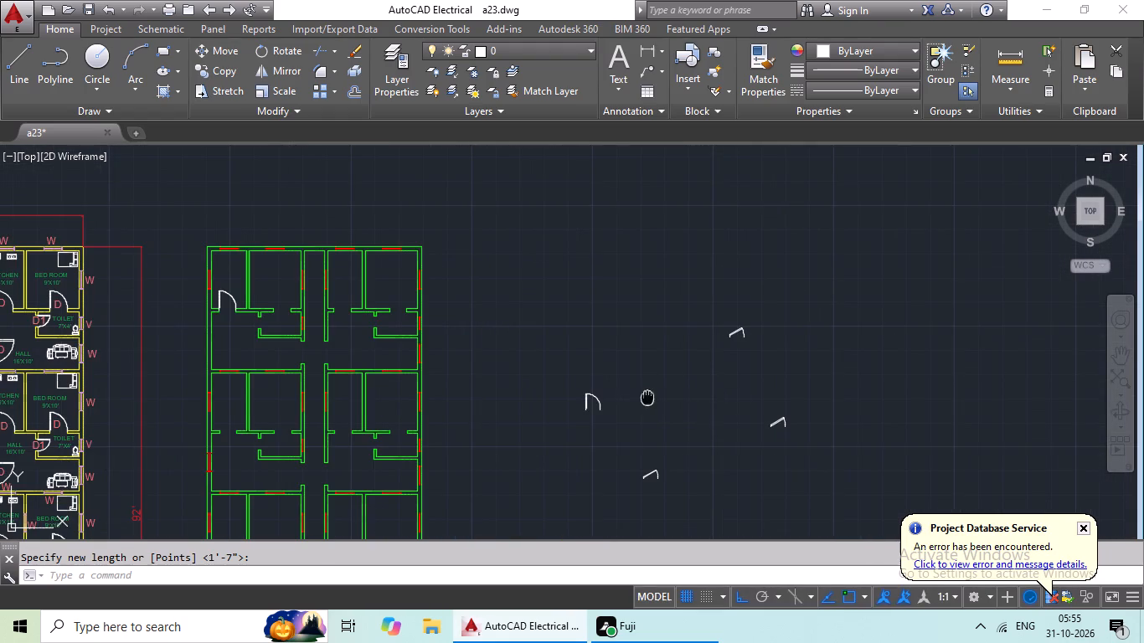
middle_click_drag(647, 398, 651, 354)
key("ctrl+v")
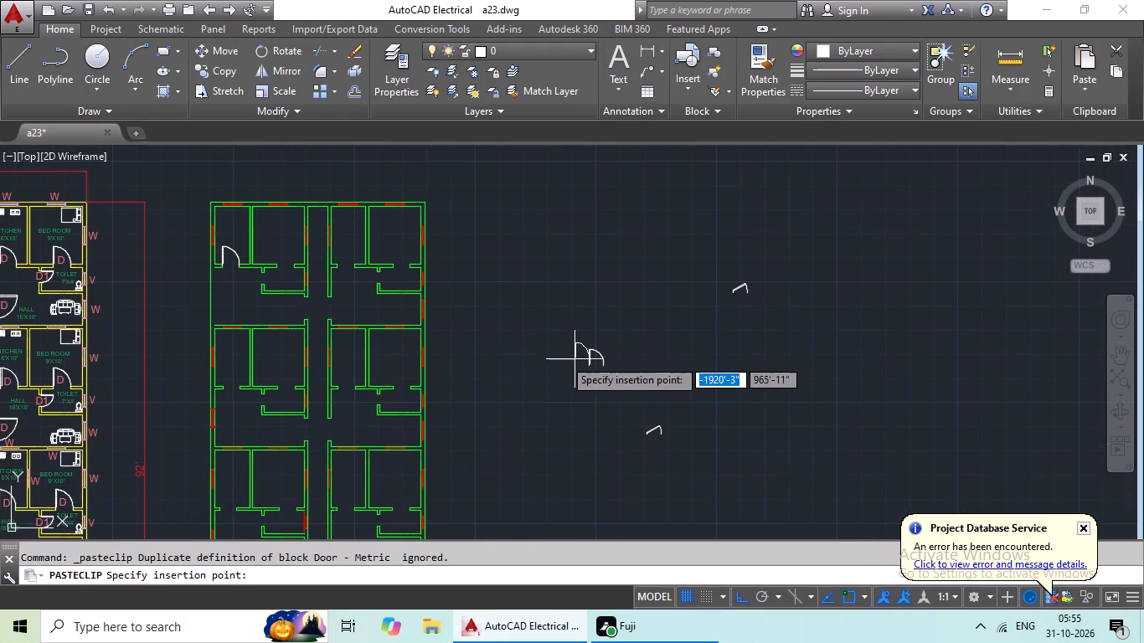
scroll(288, 262, "up", 4)
scroll(188, 280, "up", 3)
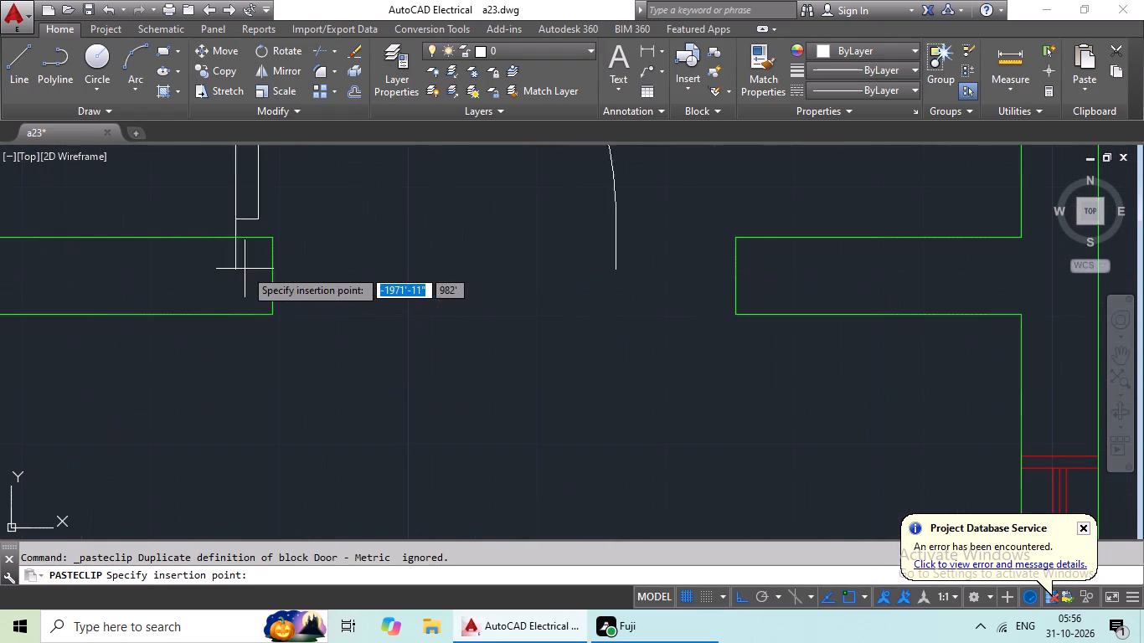
left_click(274, 274)
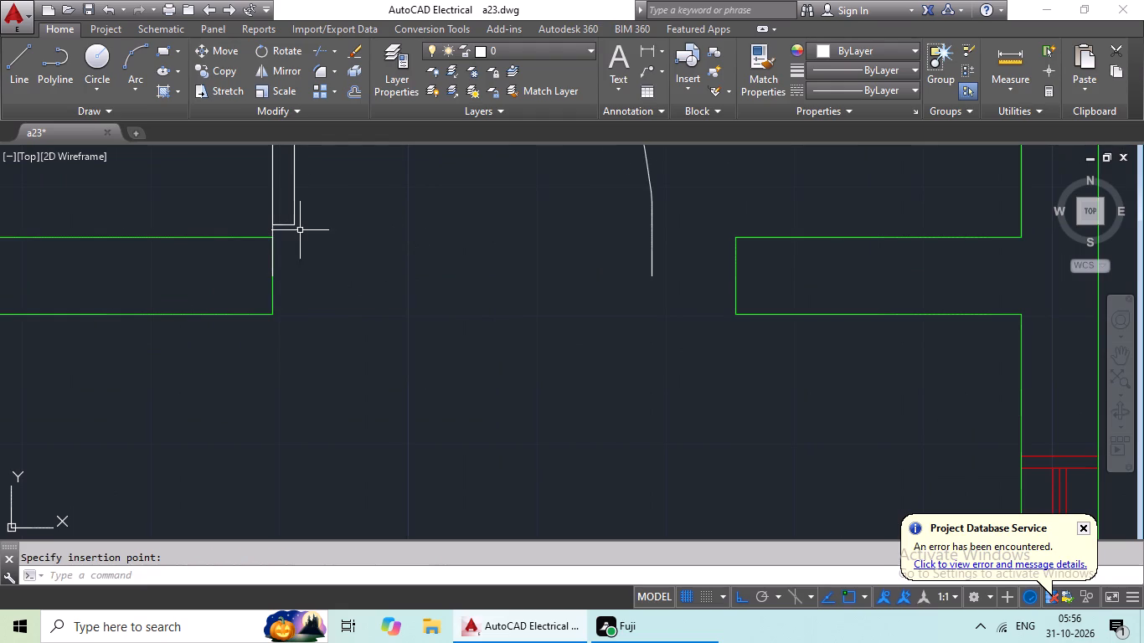
Scale the right room's door by Reference from its left jamb, using its own width as reference, to span the 3'-0" opening.
left_click(294, 226)
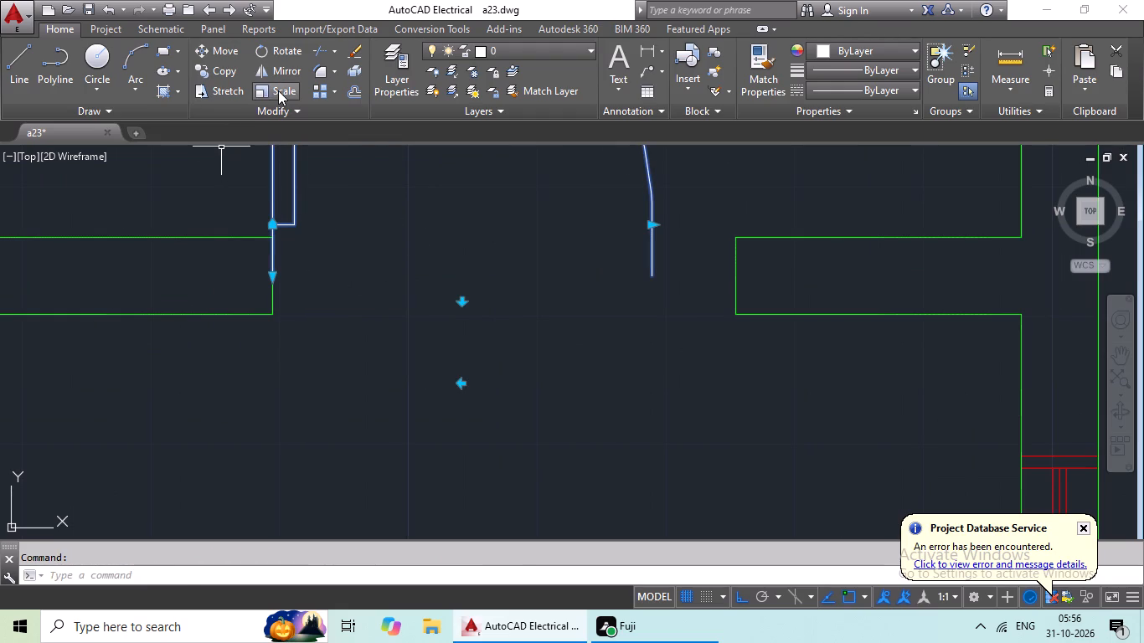
left_click(278, 90)
left_click(275, 277)
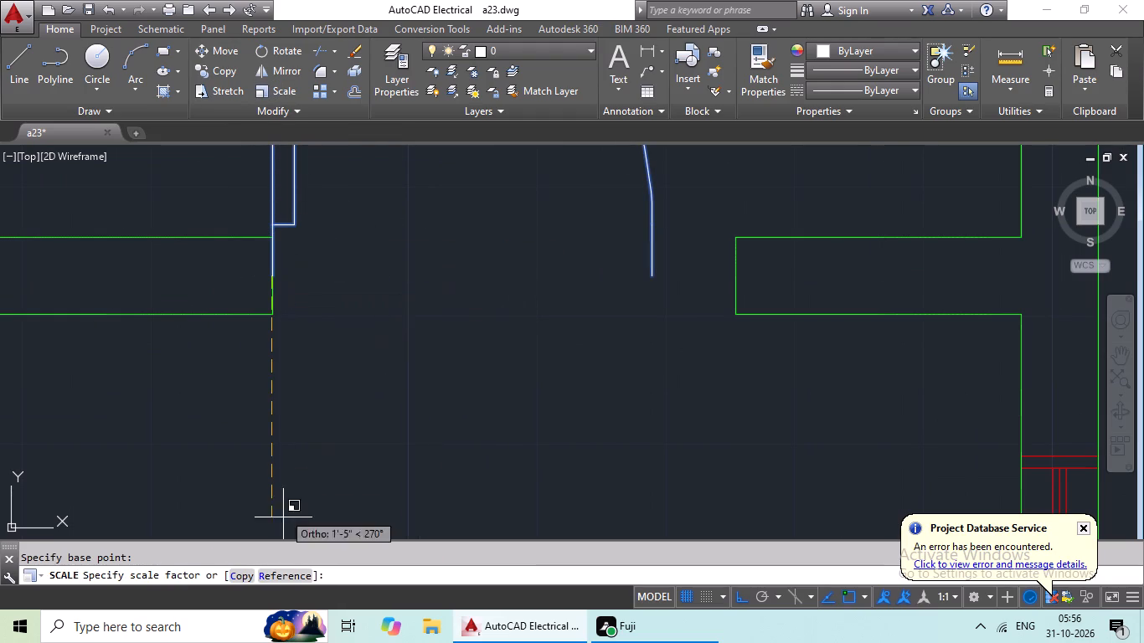
left_click(276, 574)
left_click(273, 275)
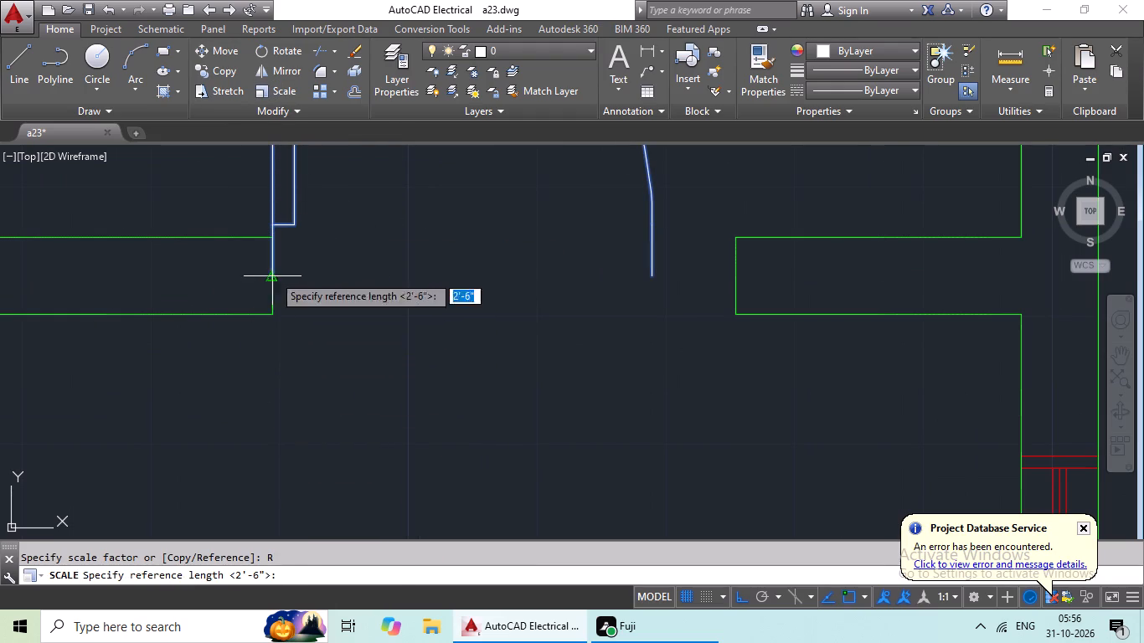
left_click(656, 272)
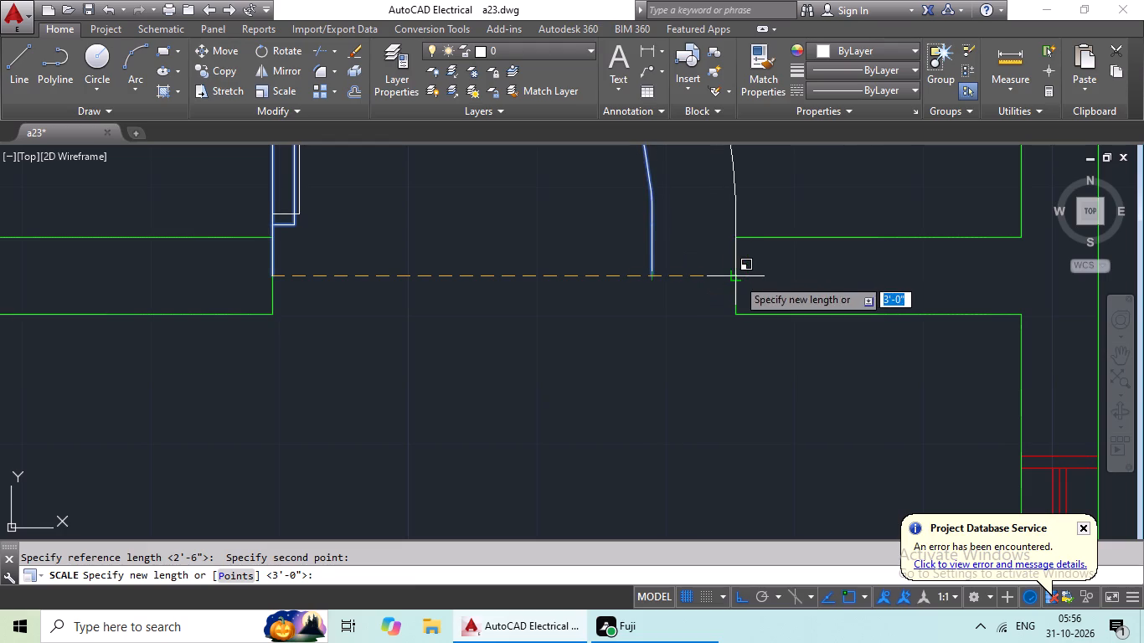
left_click_drag(737, 278, 749, 280)
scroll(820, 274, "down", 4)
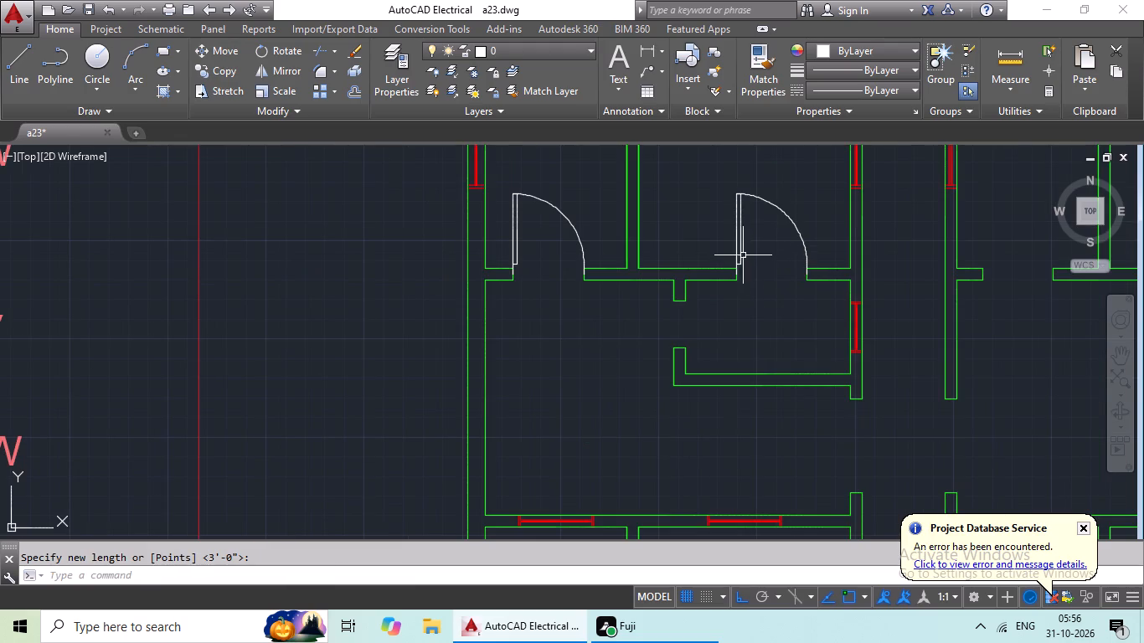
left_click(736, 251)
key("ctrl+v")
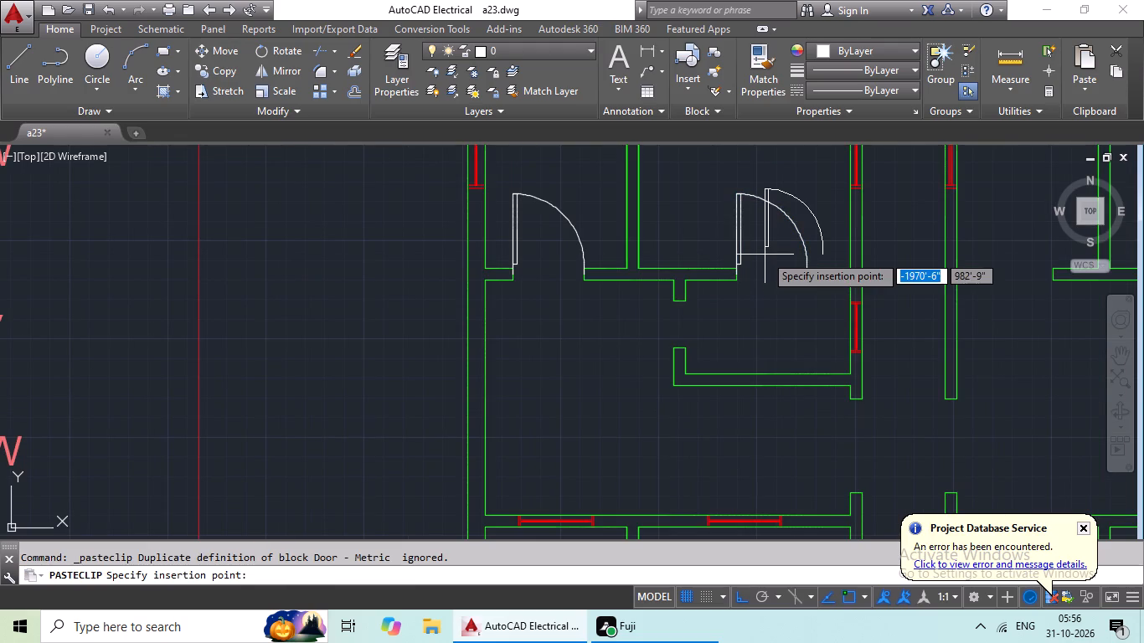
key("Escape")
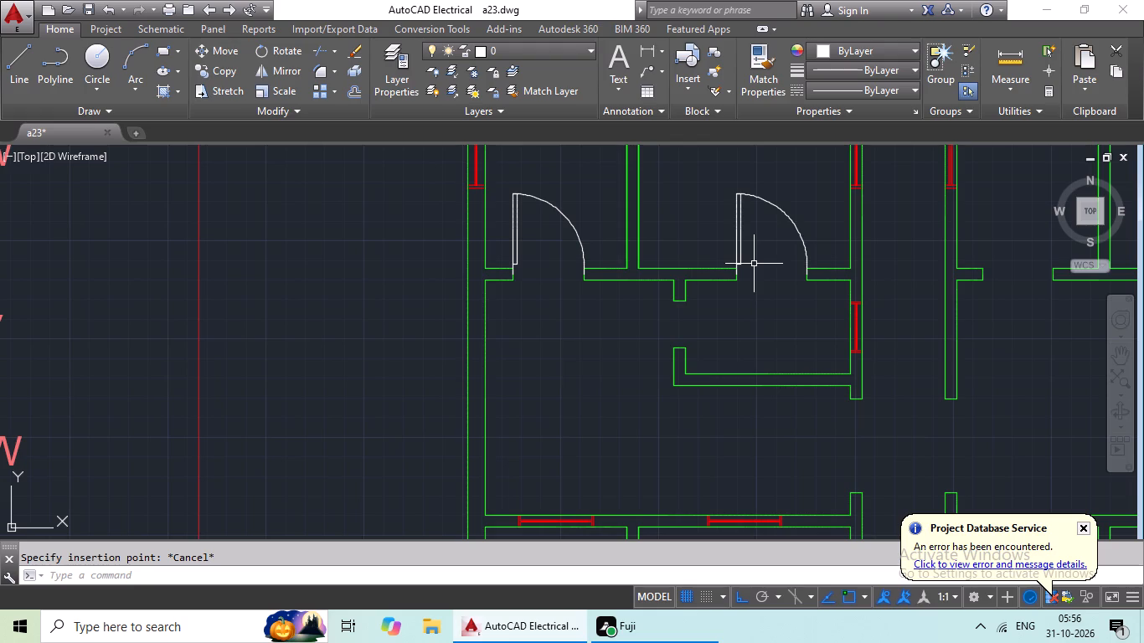
Copy the scaled right-room door and paste it at the left jamb of the left room's opening in the green plan's top-right unit.
left_click(736, 260)
key("ctrl+c")
key("ctrl+v")
scroll(759, 252, "down", 2, "ctrl")
scroll(789, 246, "down", 2)
middle_click_drag(792, 245, 669, 260)
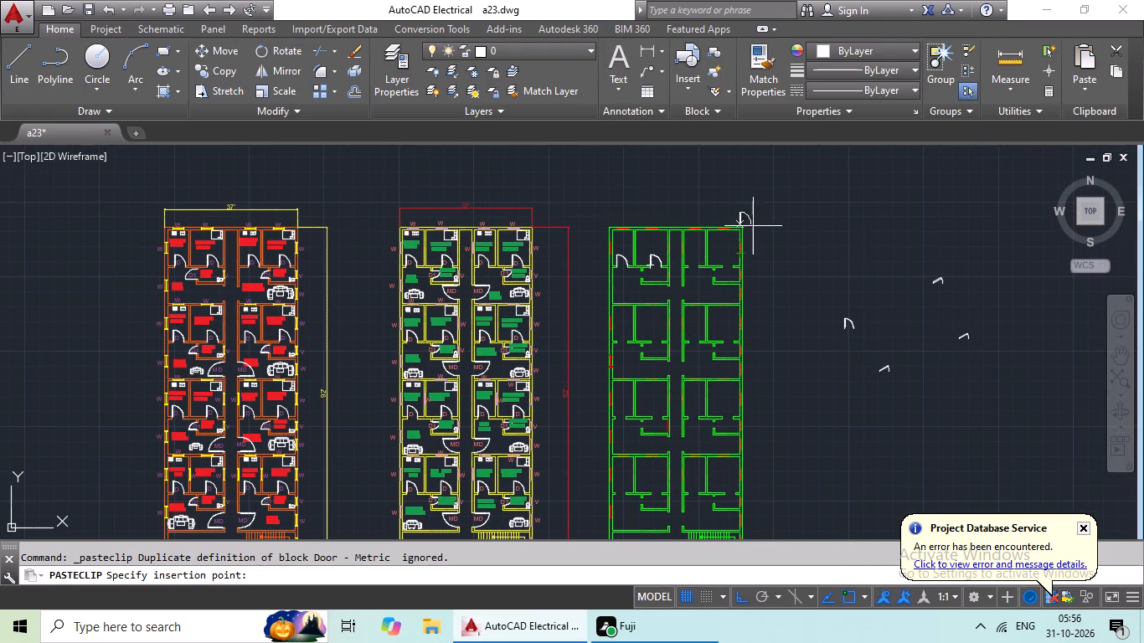
scroll(683, 260, "up", 3)
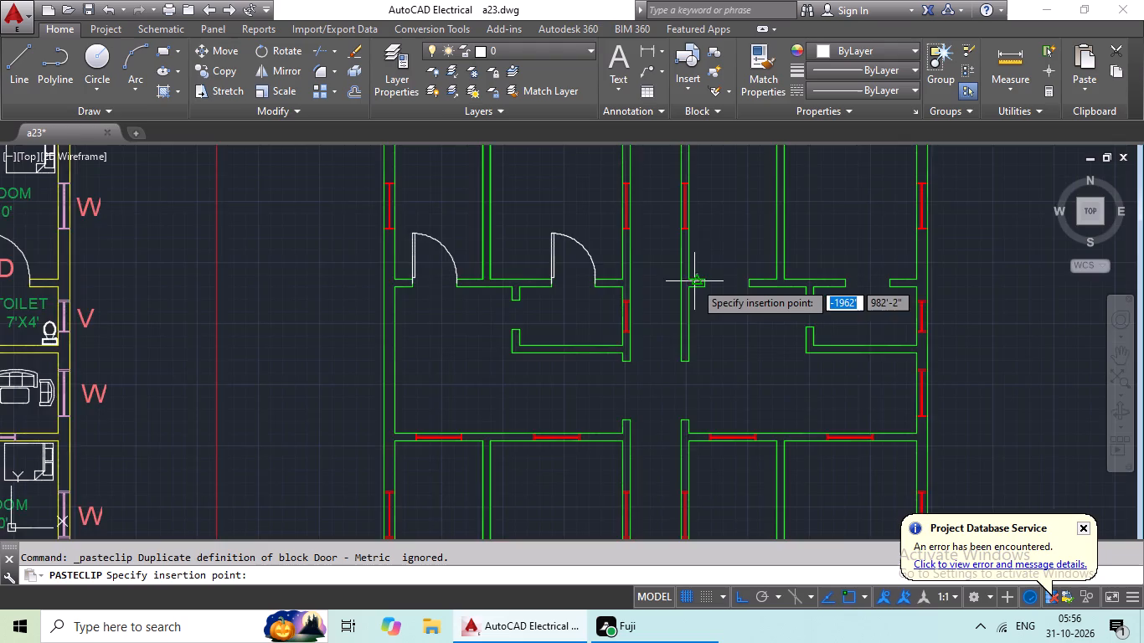
scroll(695, 281, "up", 4)
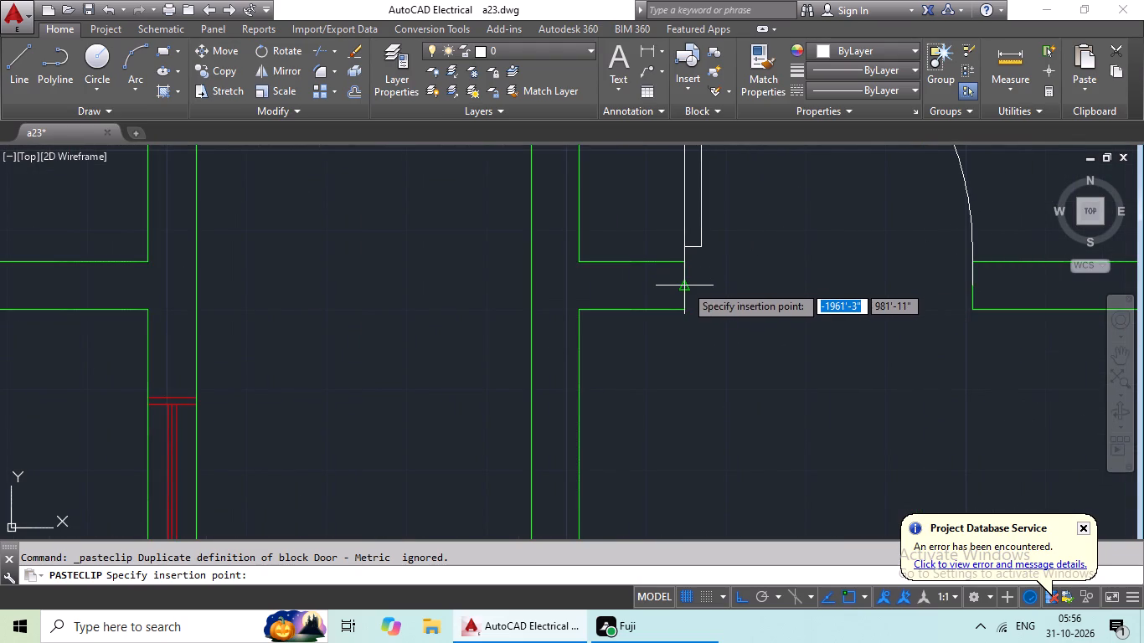
left_click(685, 285)
Paste another scaled door at the left jamb of the right room's opening in the green plan's top-right unit.
scroll(757, 285, "down", 2)
middle_click_drag(791, 294, 621, 351)
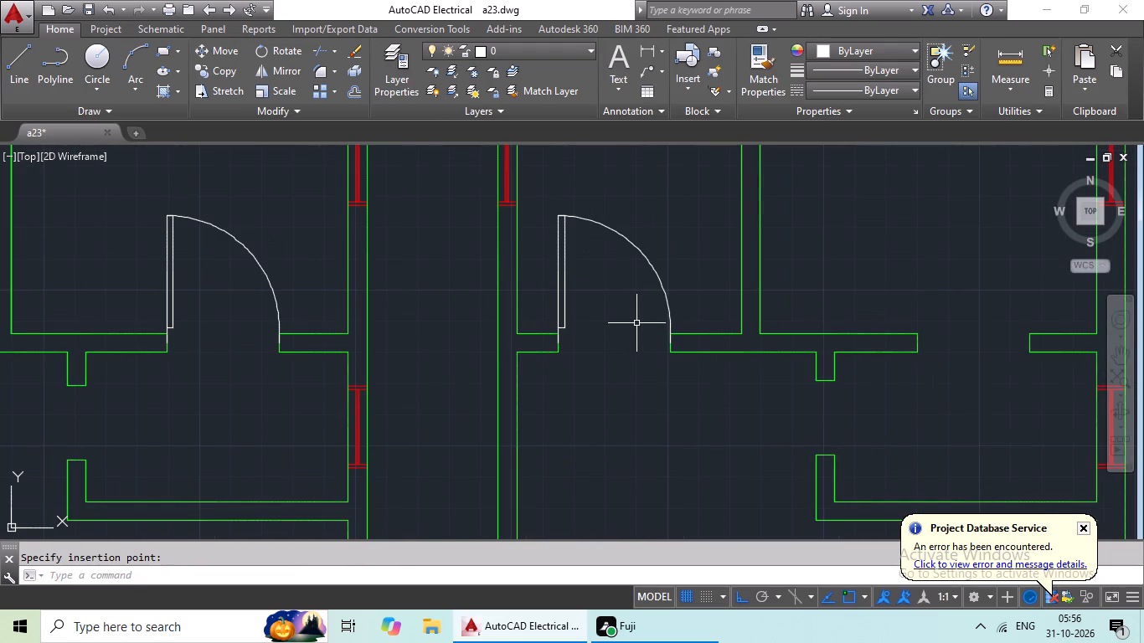
key("ctrl+v")
scroll(745, 344, "down", 1)
middle_click_drag(756, 345, 558, 363)
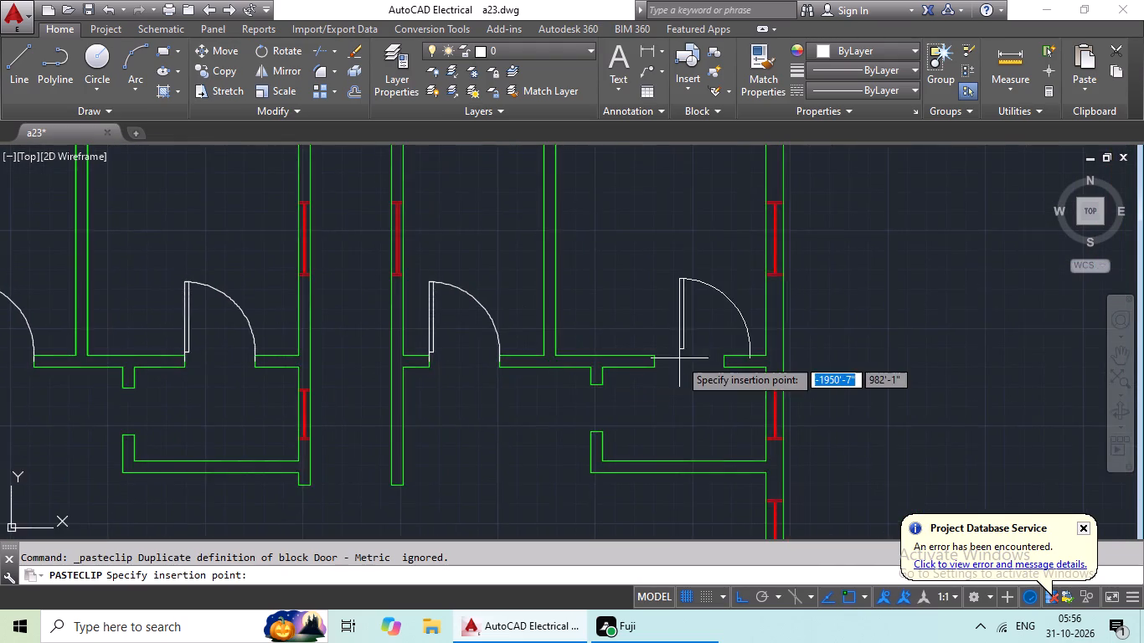
scroll(679, 358, "up", 3)
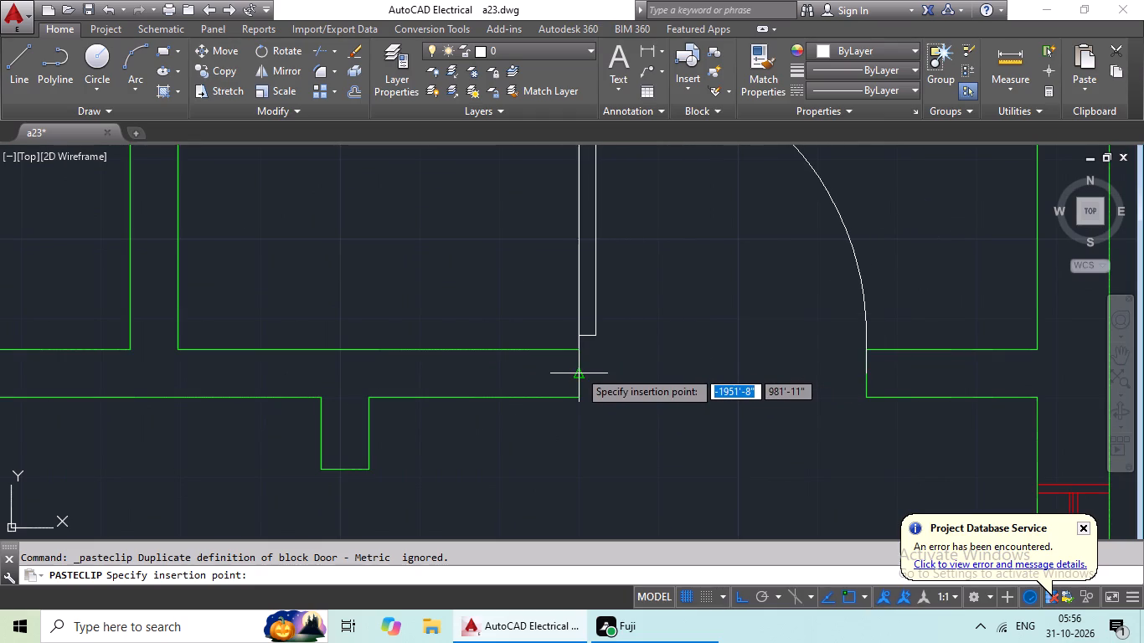
left_click(579, 370)
Rotate the spare door block beside the green plan 90° counterclockwise about the lower end of its hinge-side jamb.
scroll(663, 337, "down", 4)
middle_click_drag(691, 344, 521, 356)
scroll(814, 334, "down", 2)
middle_click_drag(814, 334, 652, 354)
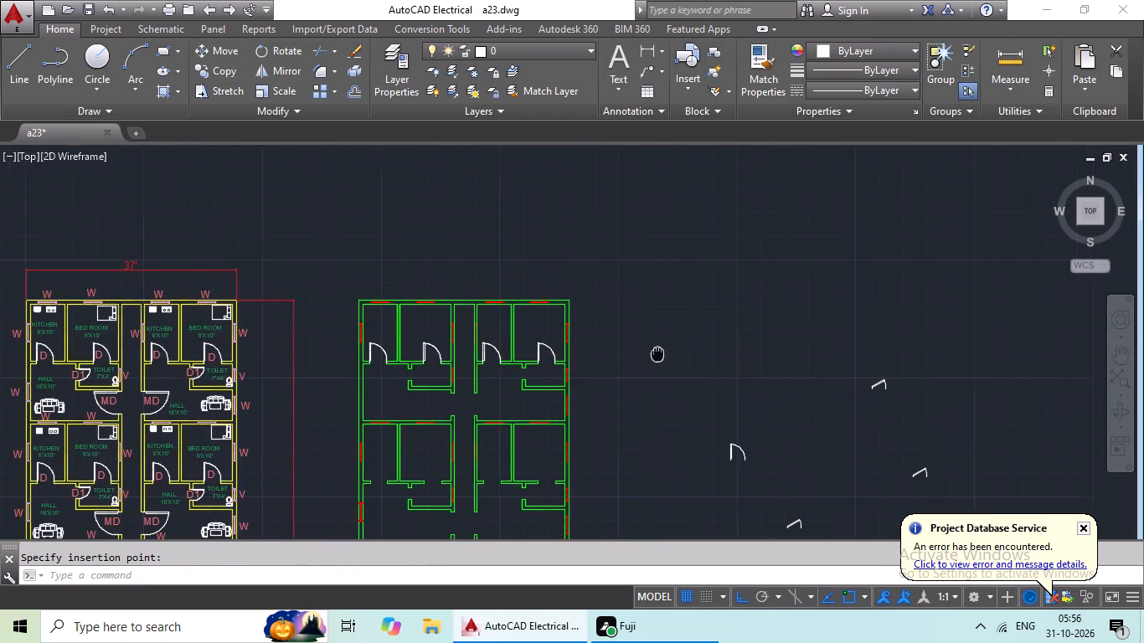
middle_click_drag(909, 383, 751, 301)
scroll(548, 375, "up", 4)
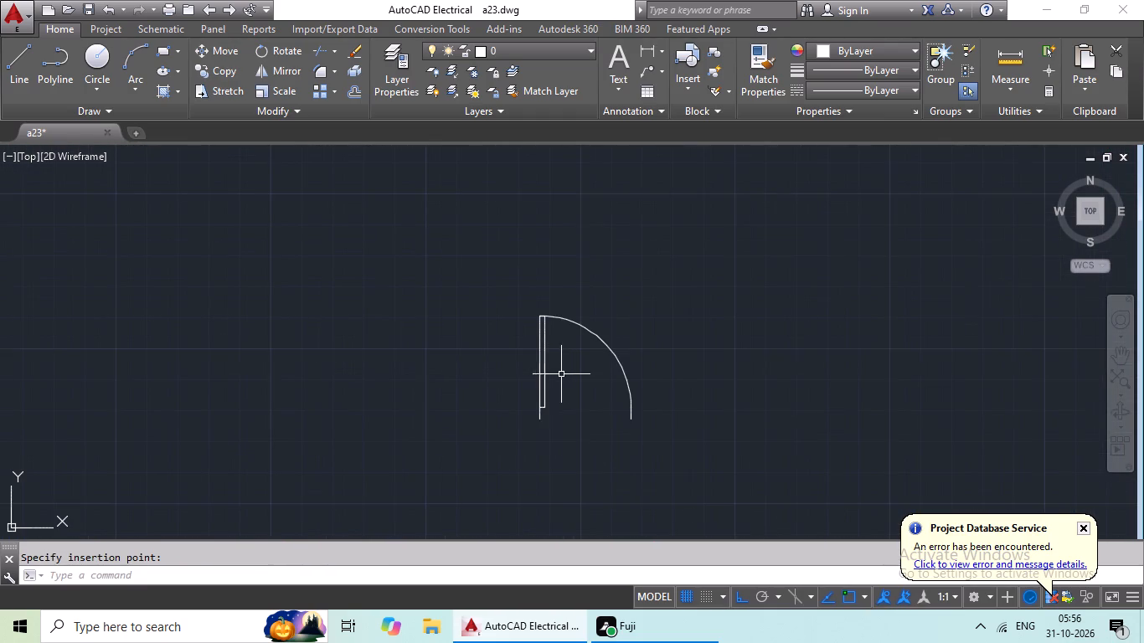
left_click(544, 407)
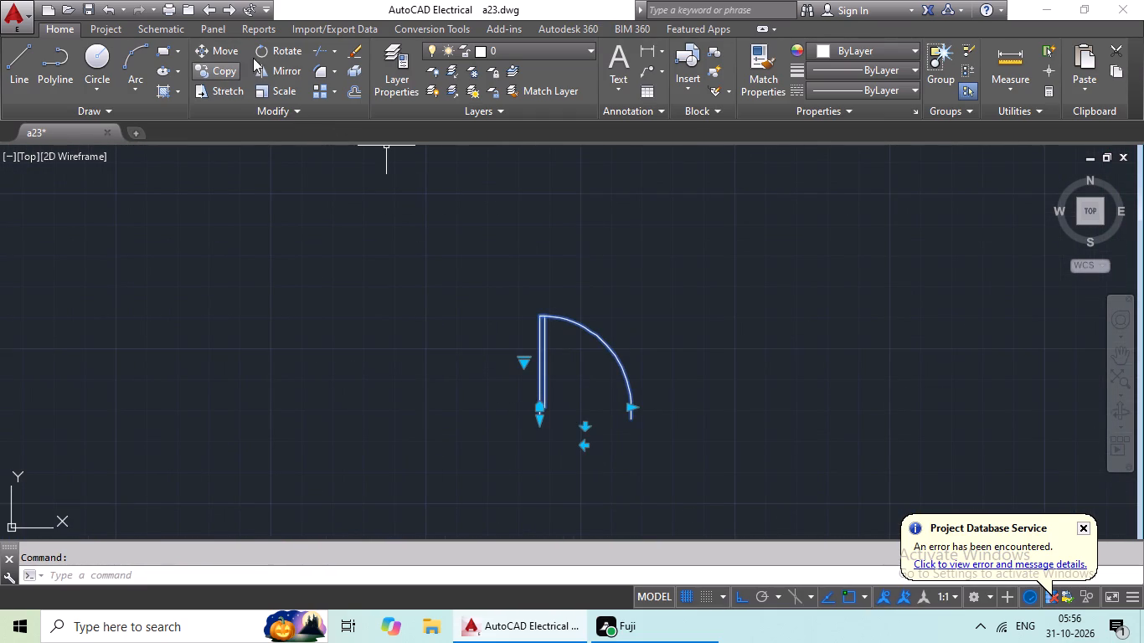
left_click_drag(264, 51, 271, 55)
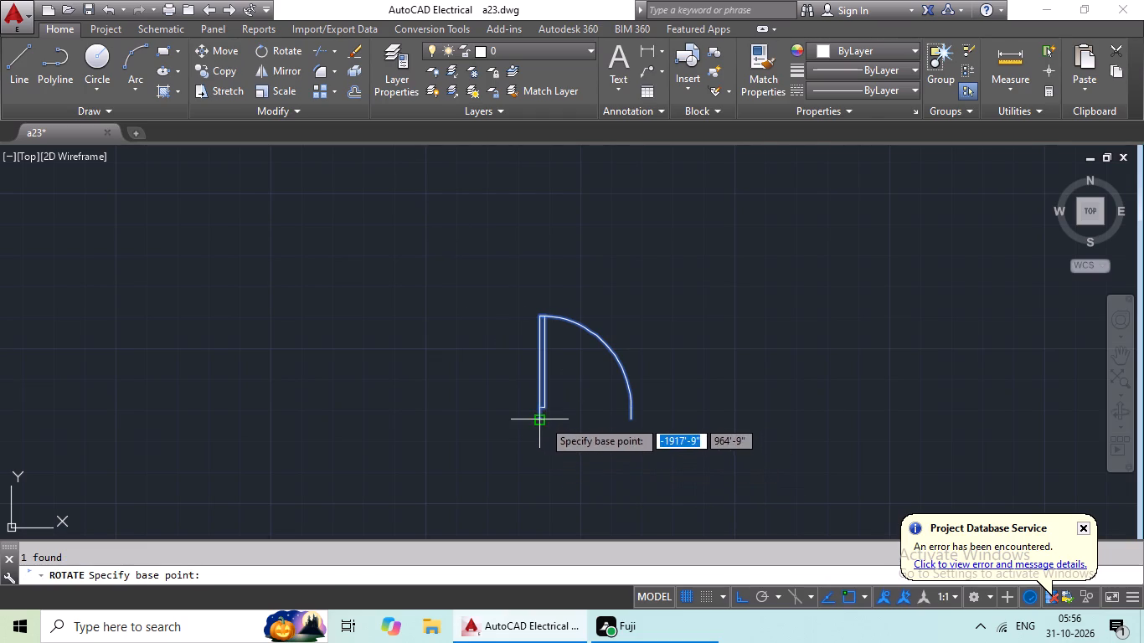
left_click(543, 419)
left_click(615, 267)
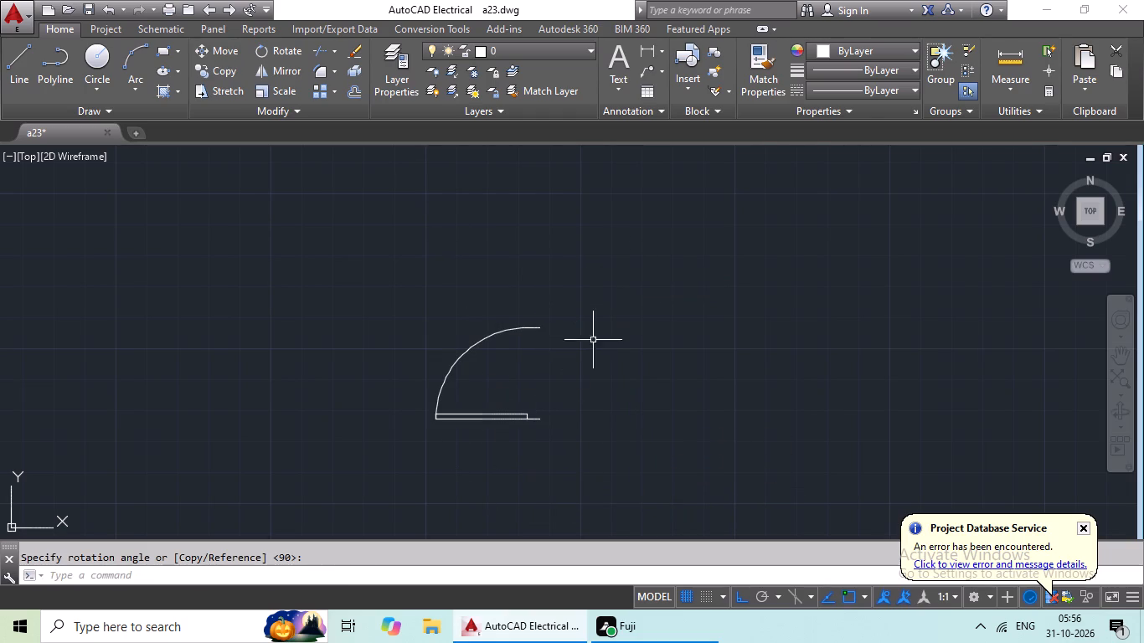
Copy the rotated spare door and paste it on the lower jamb of the toilet opening in the green plan's top-right unit.
left_click(490, 420)
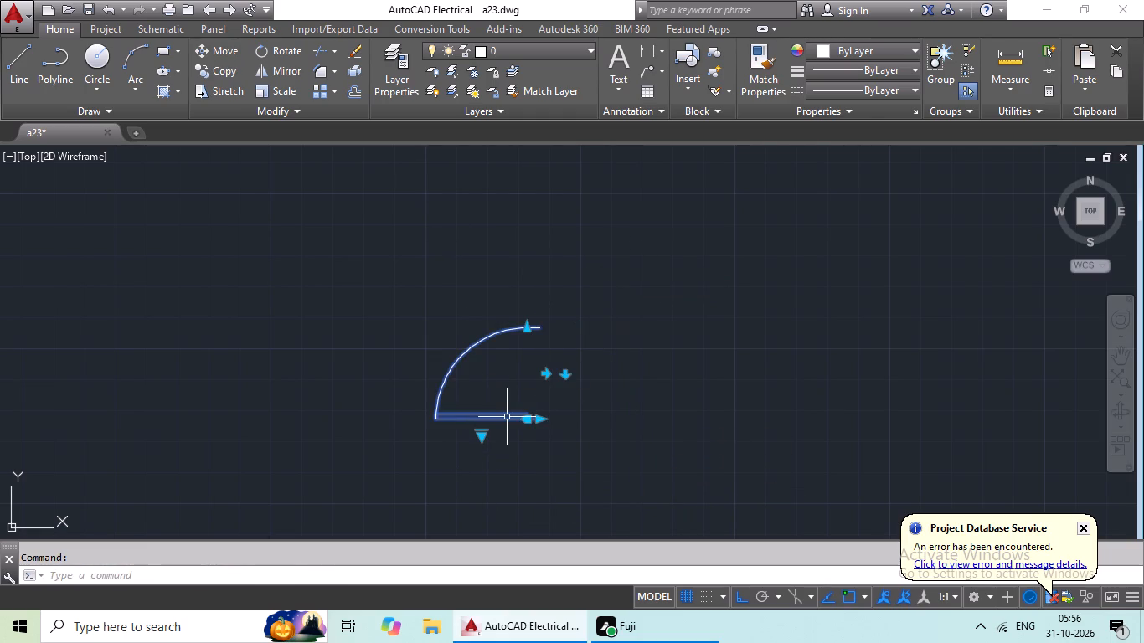
key("ctrl+c")
key("ctrl+v")
scroll(449, 432, "down", 3, "ctrl")
middle_click_drag(446, 436, 671, 379)
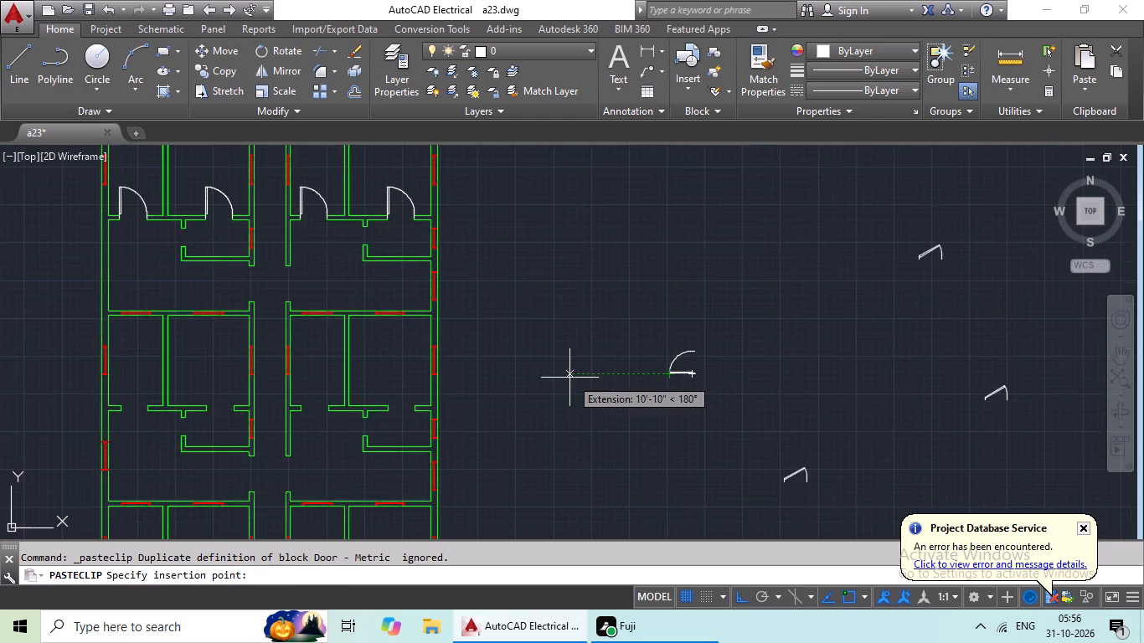
middle_click_drag(566, 378, 562, 493)
scroll(315, 353, "up", 3)
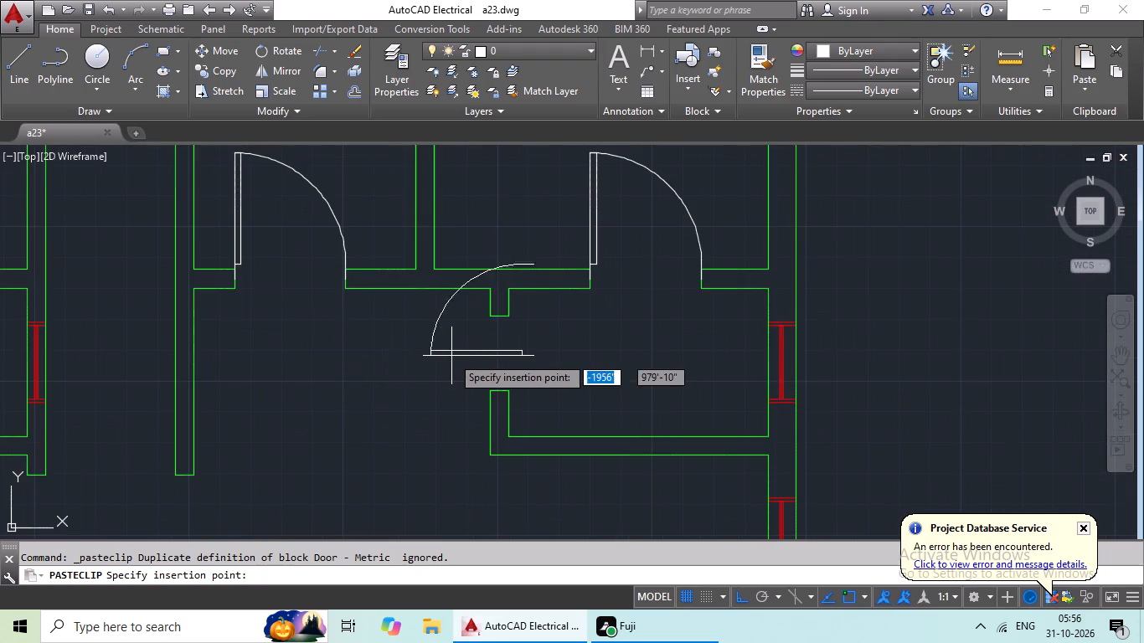
middle_click_drag(474, 345, 461, 239)
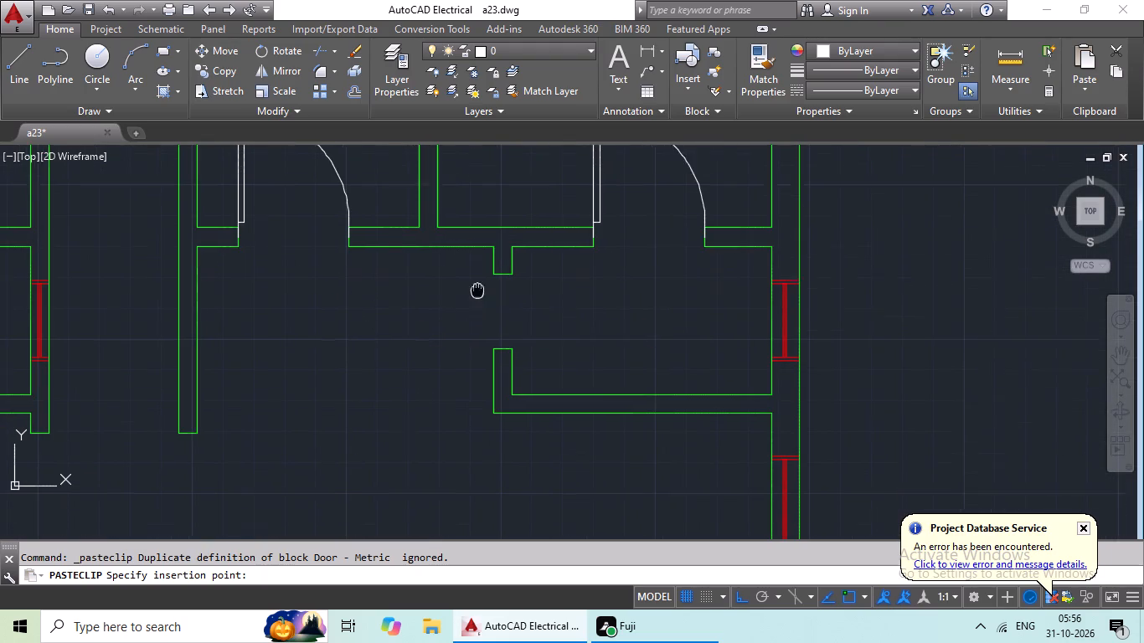
scroll(376, 284, "up", 2)
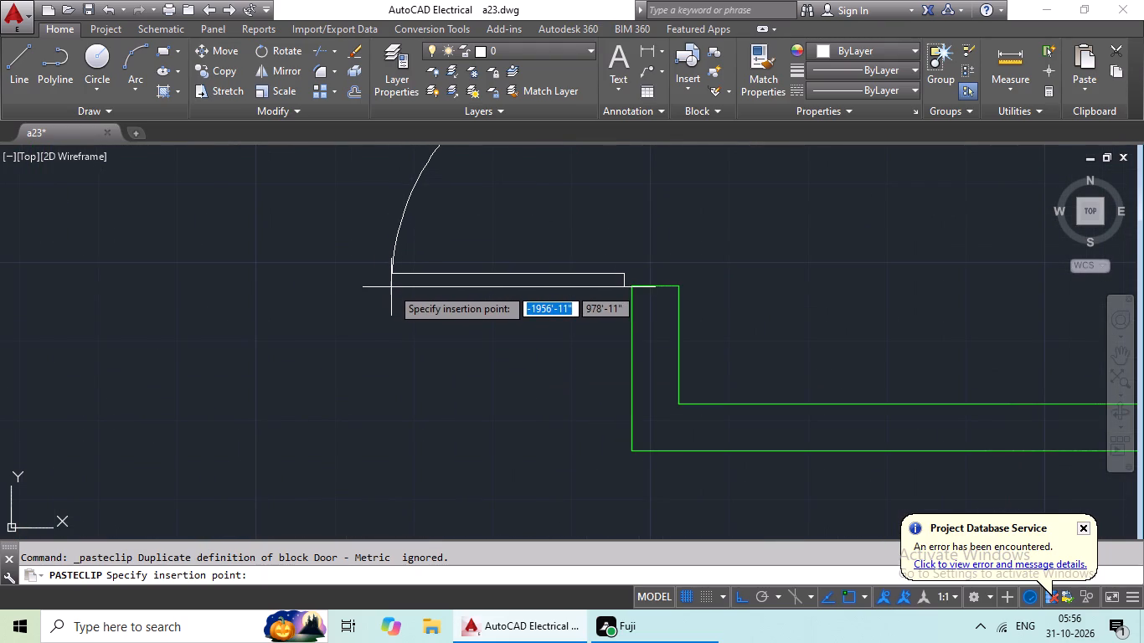
left_click(395, 286)
scroll(533, 248, "down", 3)
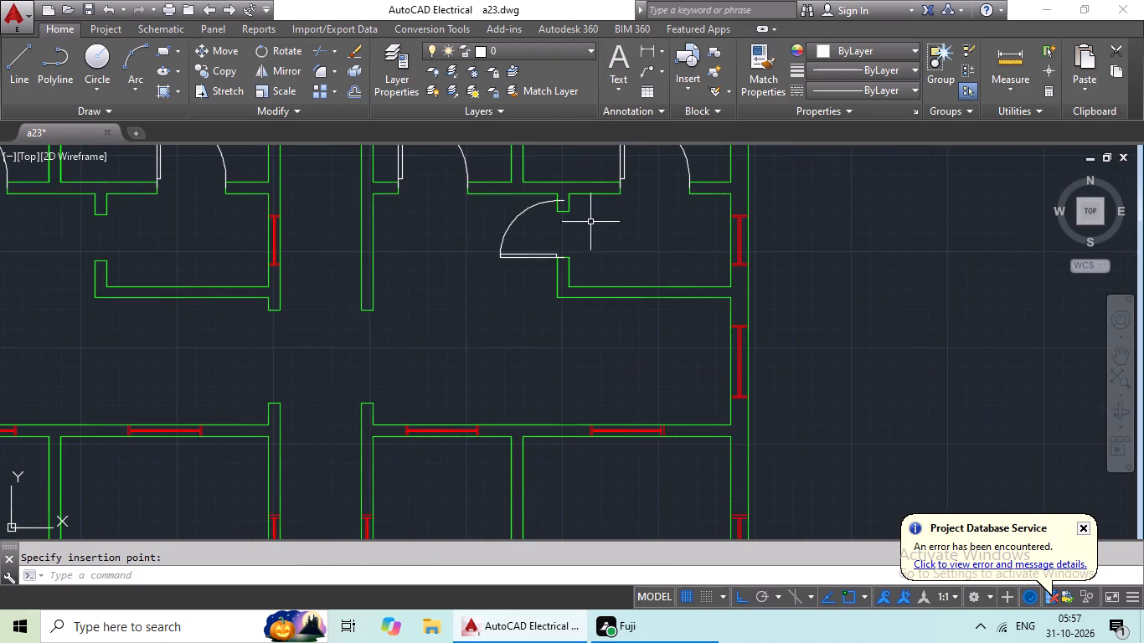
Scale the top-right unit's toilet door by Reference from its lower jamb, using its own width as reference, to span the 2'-0" opening.
middle_click_drag(592, 220, 576, 278)
left_click(514, 264)
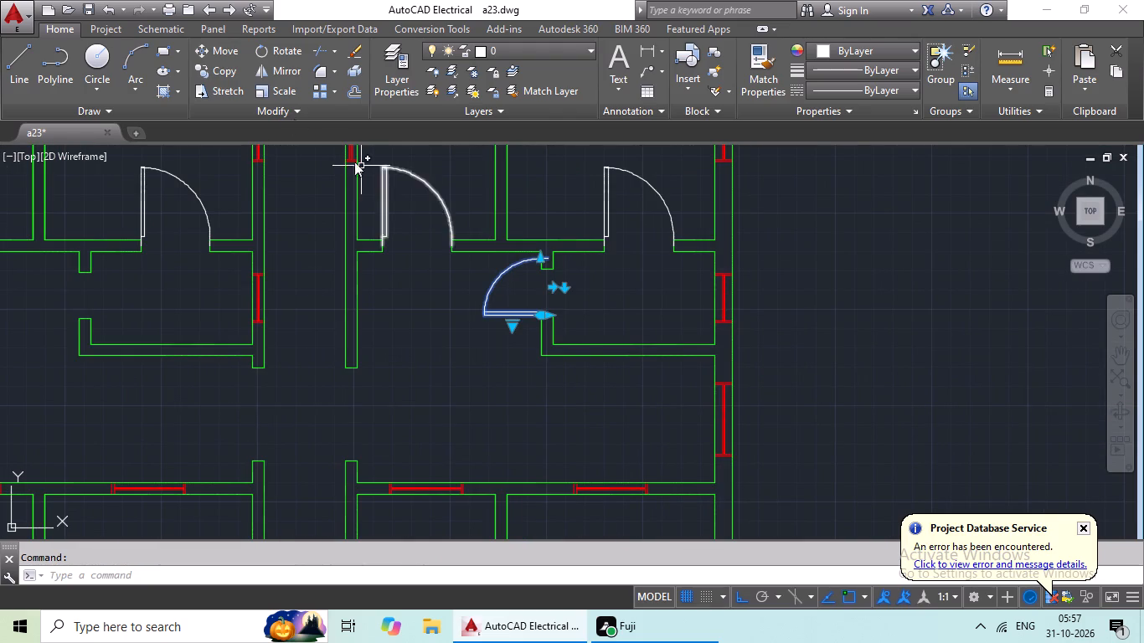
left_click_drag(284, 88, 296, 99)
scroll(549, 316, "up", 3)
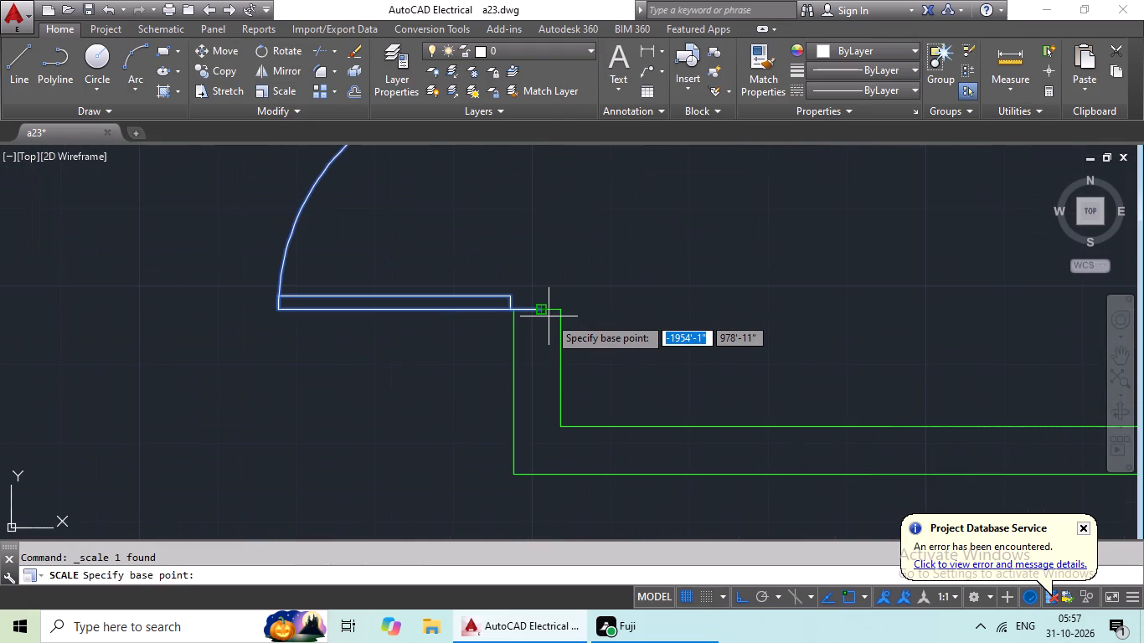
scroll(549, 301, "up", 2)
left_click(526, 320)
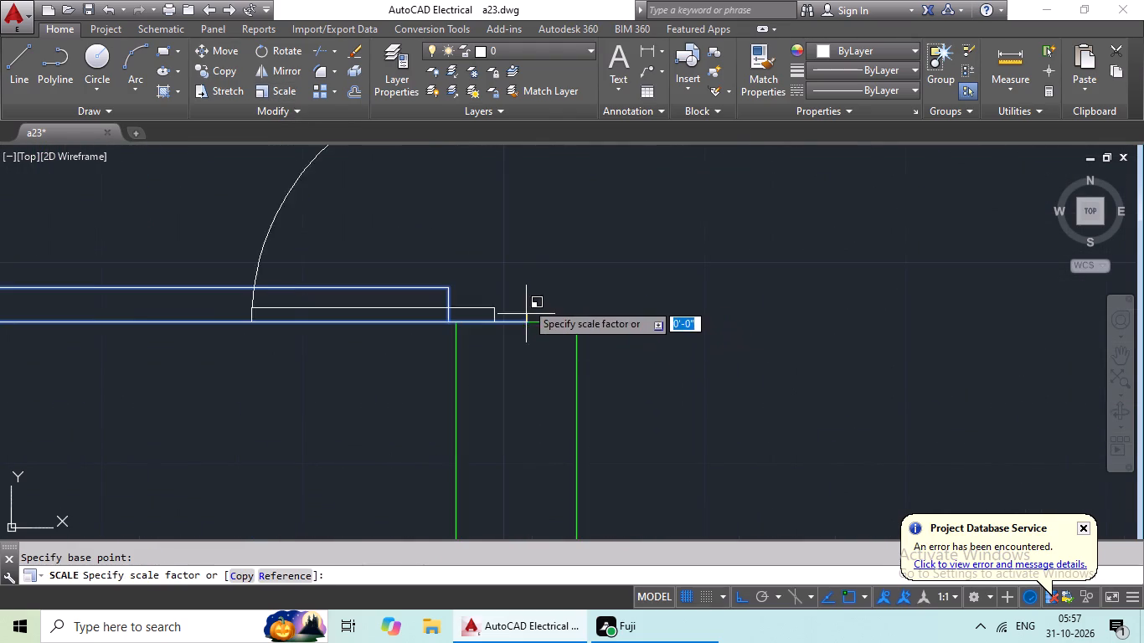
left_click(272, 577)
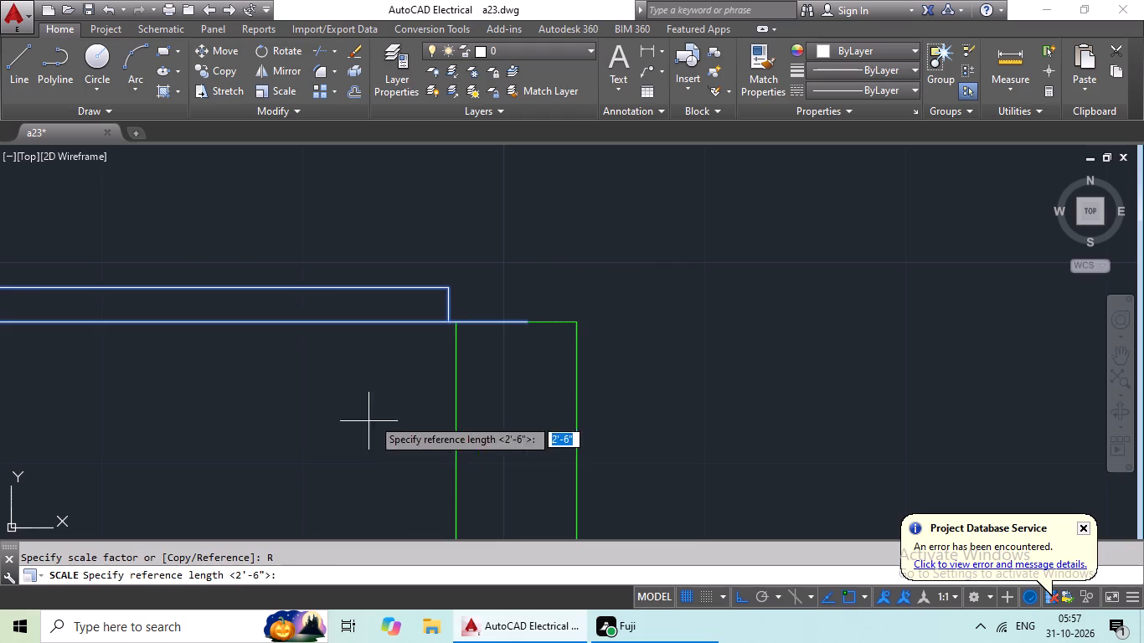
left_click(520, 321)
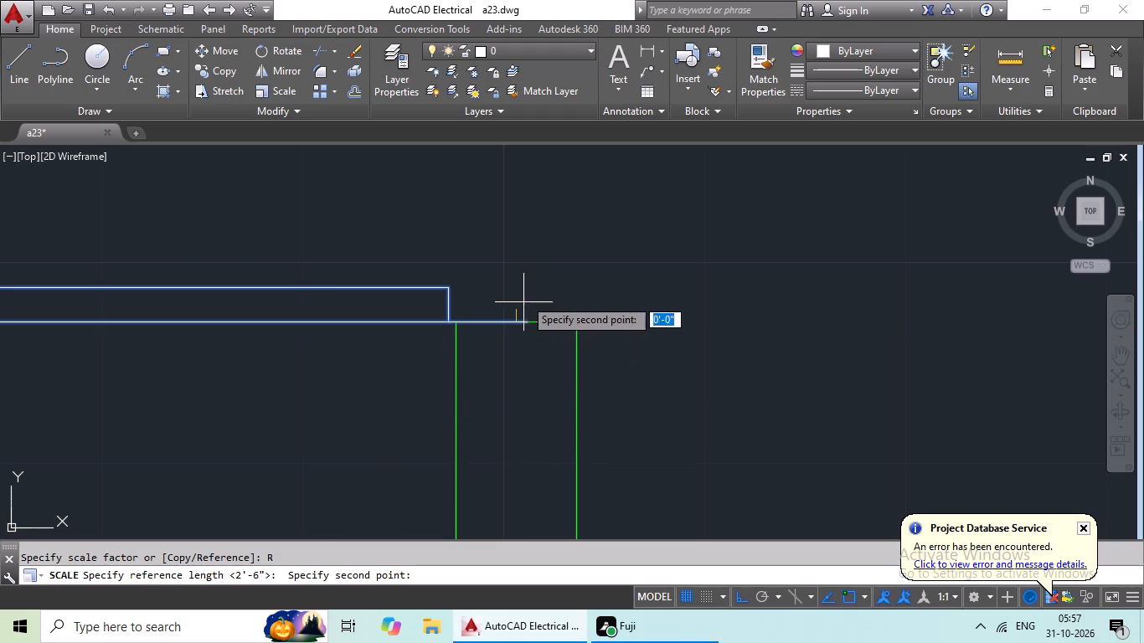
middle_click_drag(538, 241, 497, 499)
scroll(503, 419, "down", 3)
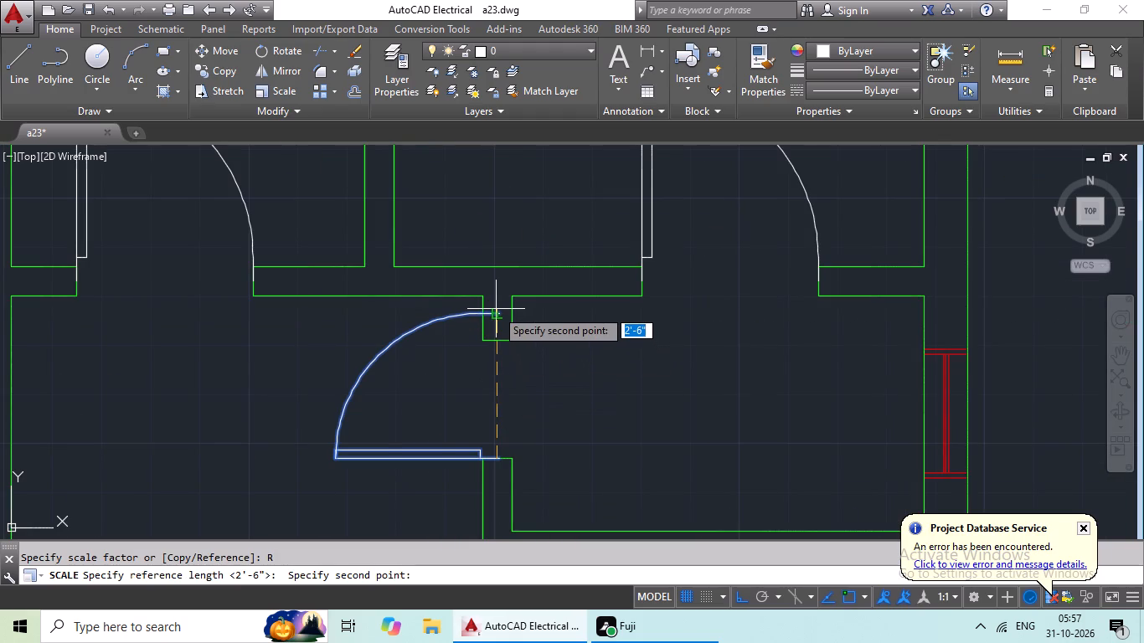
left_click(497, 311)
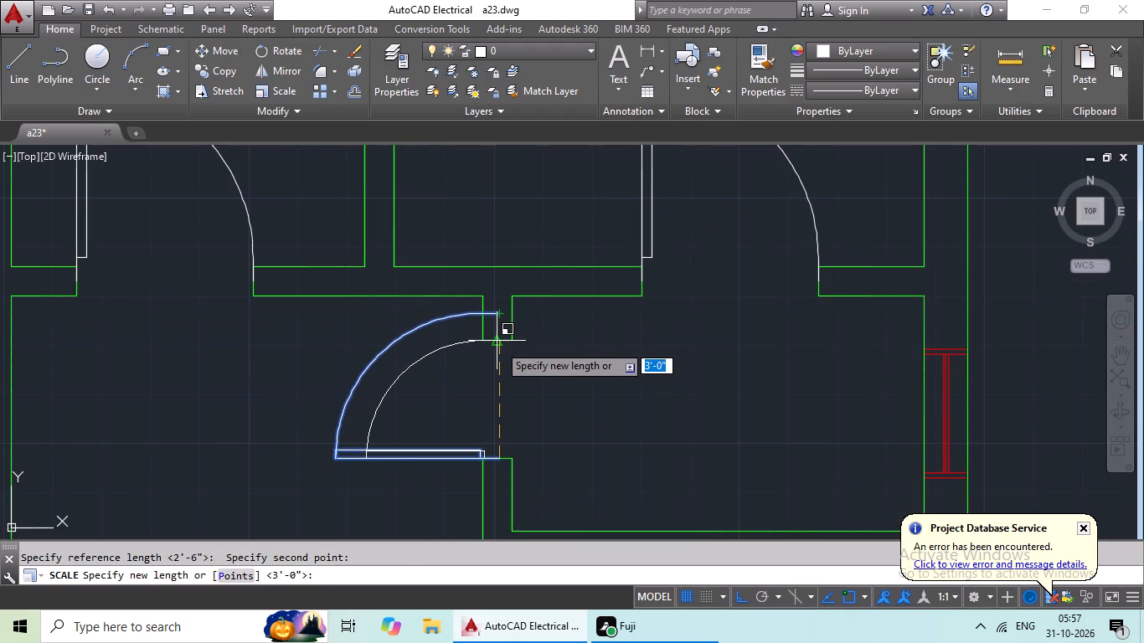
left_click(504, 343)
scroll(546, 343, "down", 4)
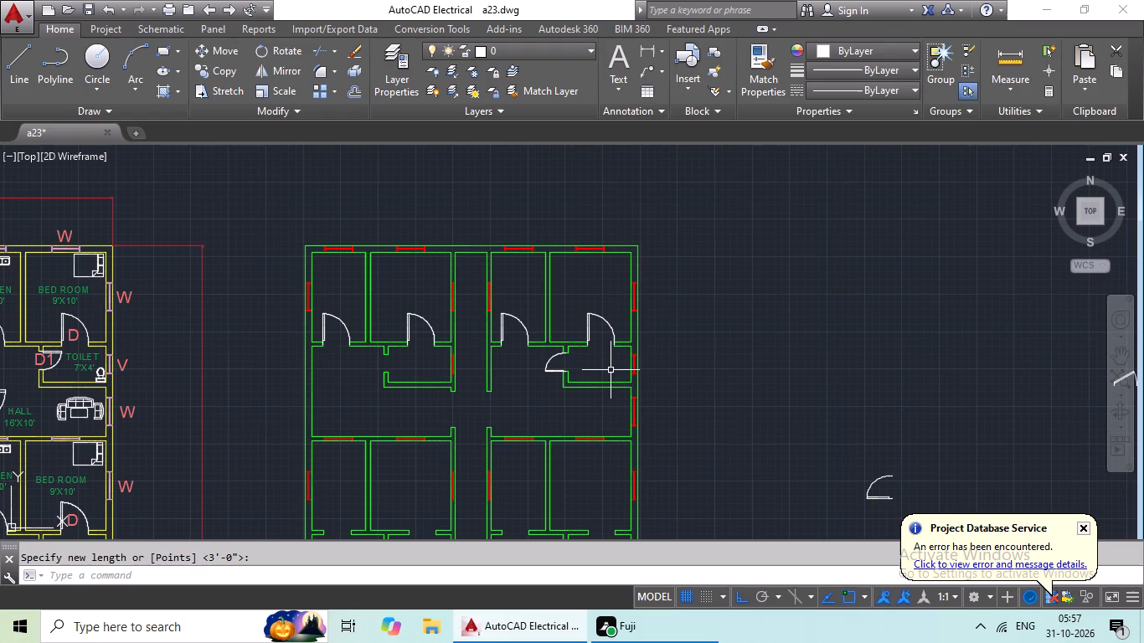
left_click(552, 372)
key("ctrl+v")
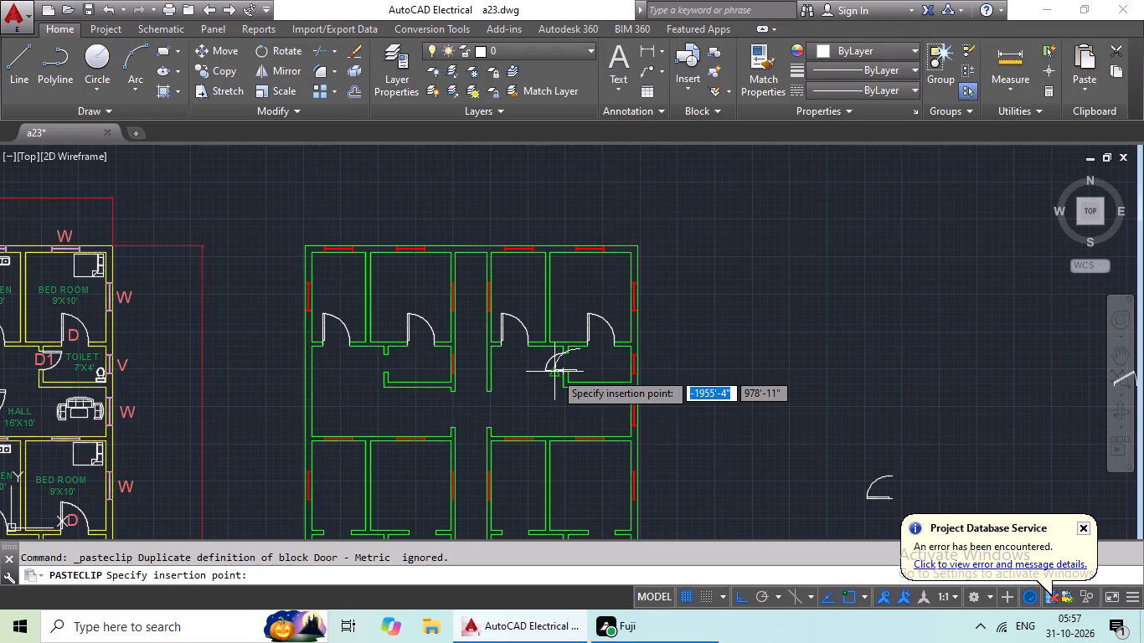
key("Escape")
Copy the scaled toilet door and paste it on the lower jamb of the toilet opening in the green plan's top-left unit.
left_click(554, 372)
key("ctrl+c")
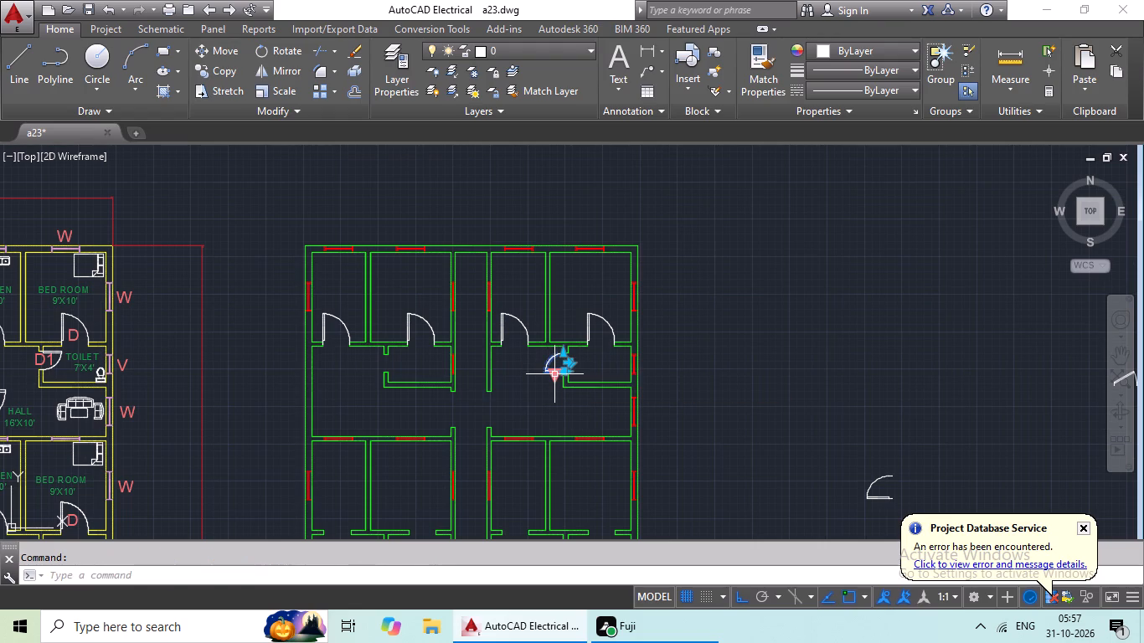
key("ctrl+v")
scroll(363, 362, "up", 4)
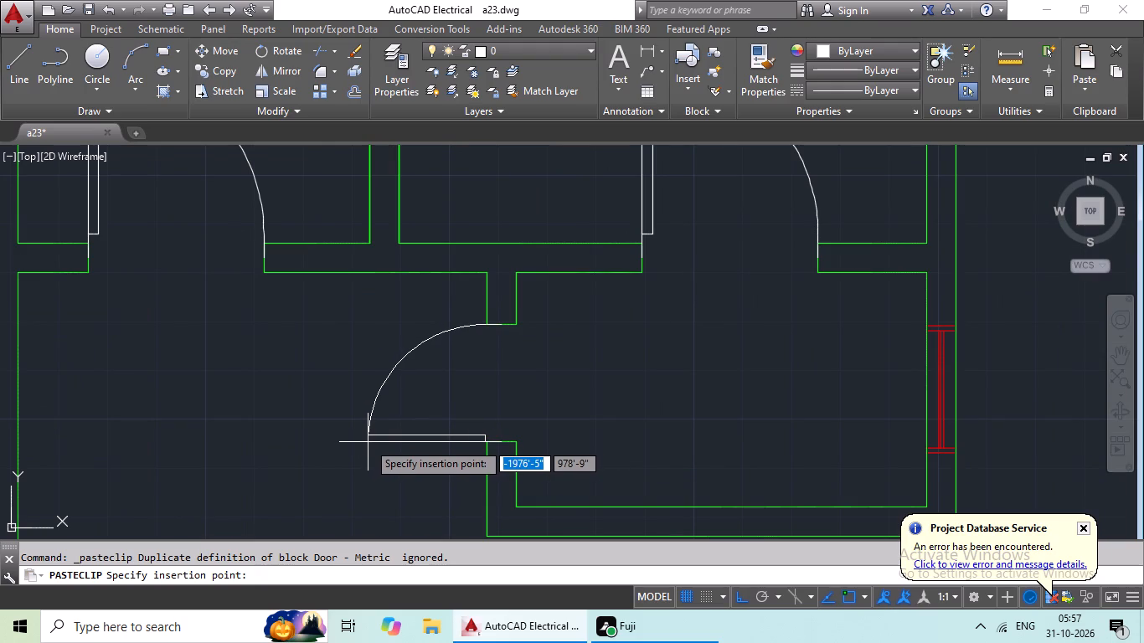
left_click(368, 442)
Copy the top-right unit's toilet door and paste it on the lower jamb of the top-left unit's main entrance opening.
scroll(509, 405, "down", 3)
middle_click_drag(564, 401, 589, 240)
middle_click_drag(683, 334, 459, 382)
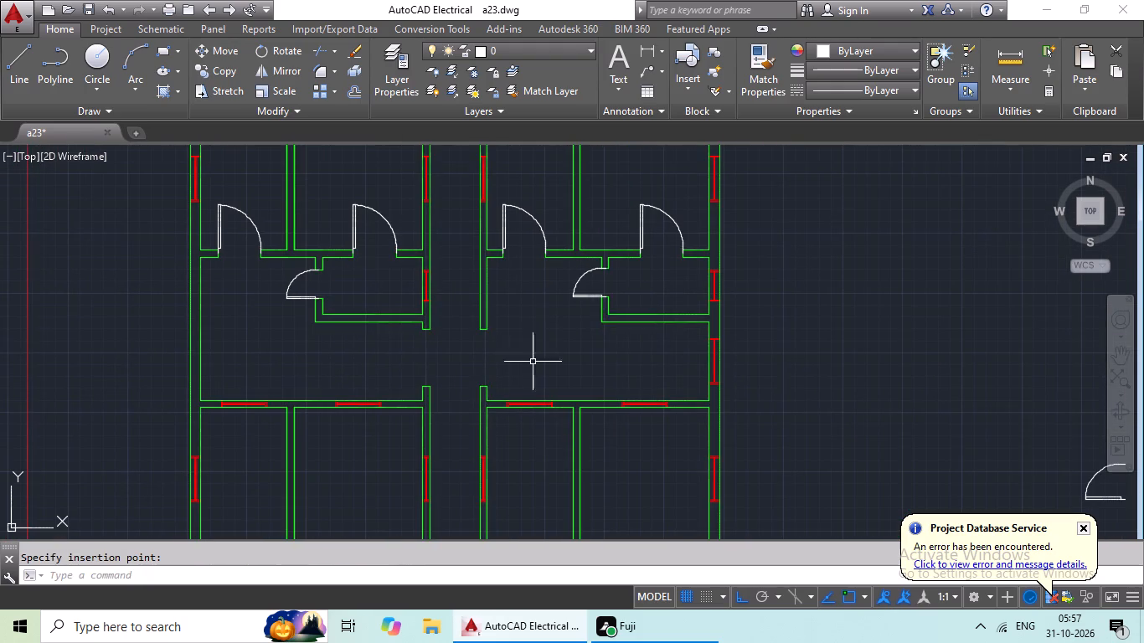
left_click(574, 292)
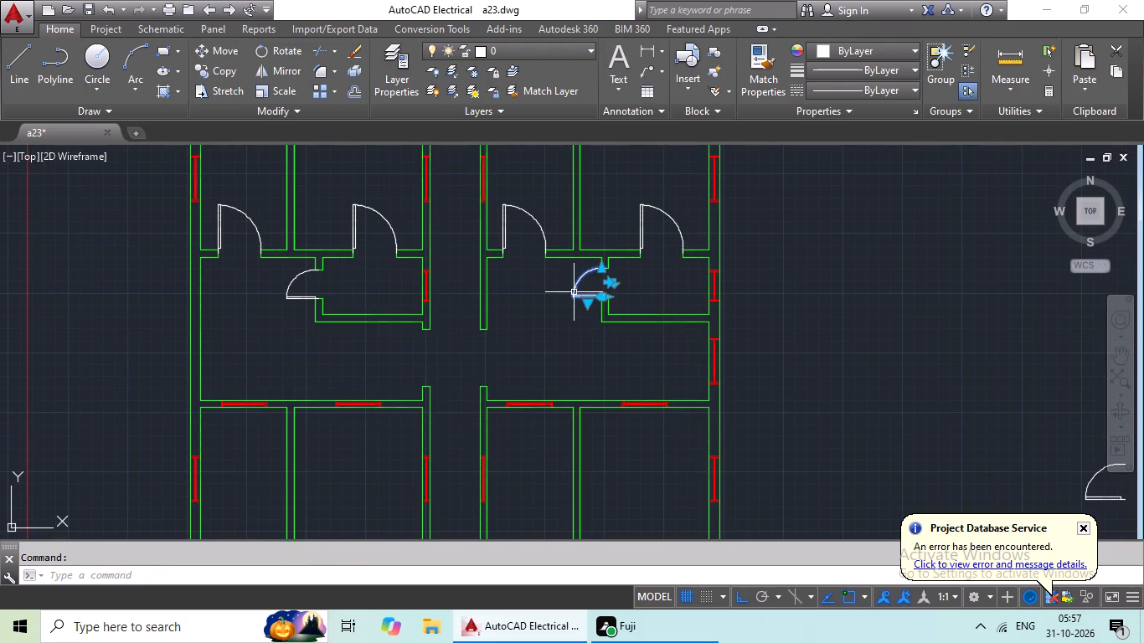
key("ctrl+c")
key("ctrl+v")
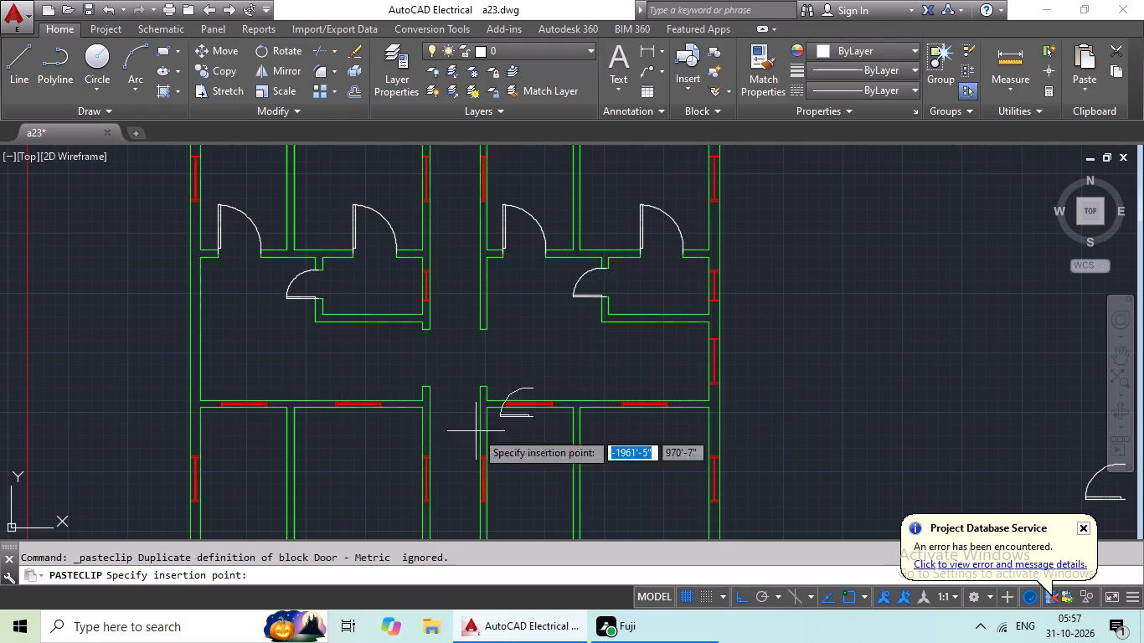
scroll(404, 364, "up", 4)
middle_click_drag(397, 425, 393, 254)
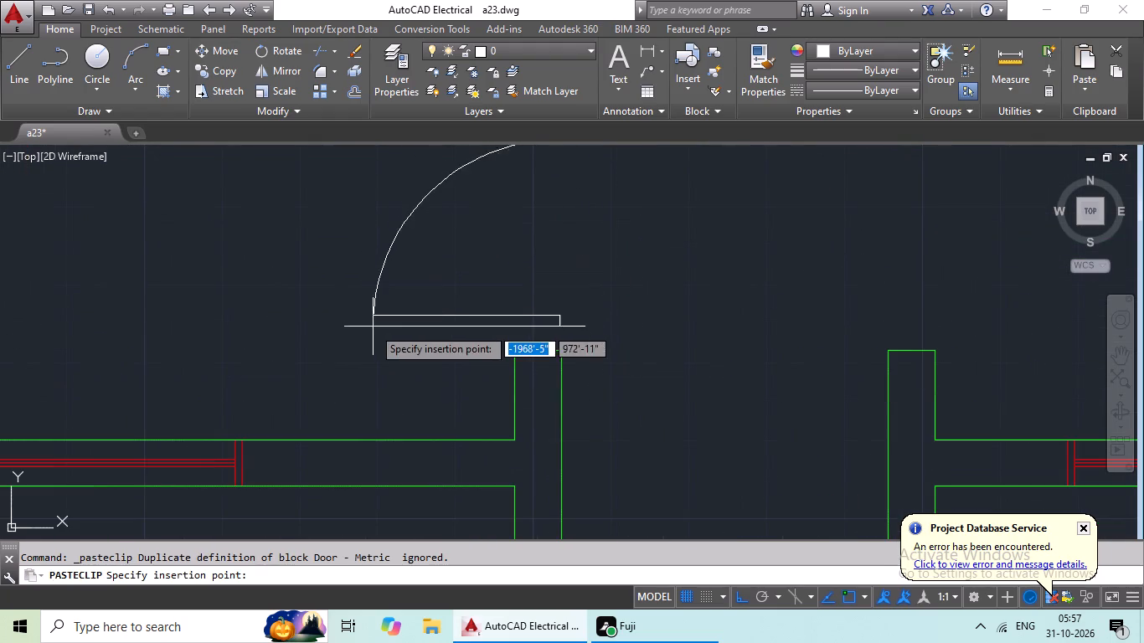
left_click(326, 351)
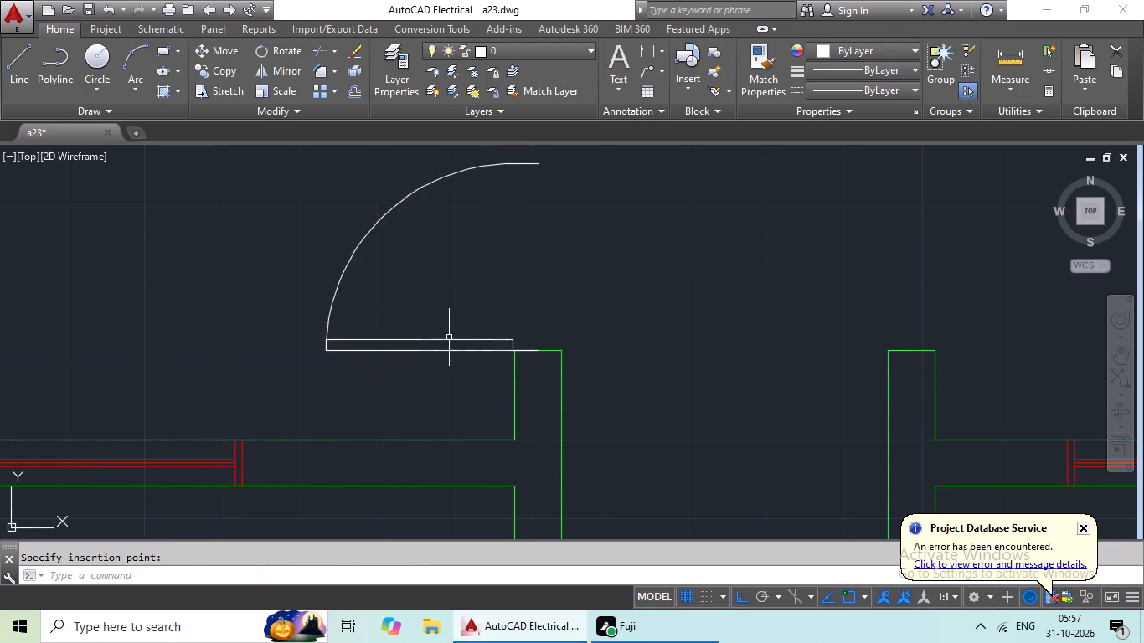
Scale the top-left unit's entrance door by Reference from its lower jamb, using its own width as reference, to span the full opening.
left_click(447, 341)
scroll(521, 310, "down", 2)
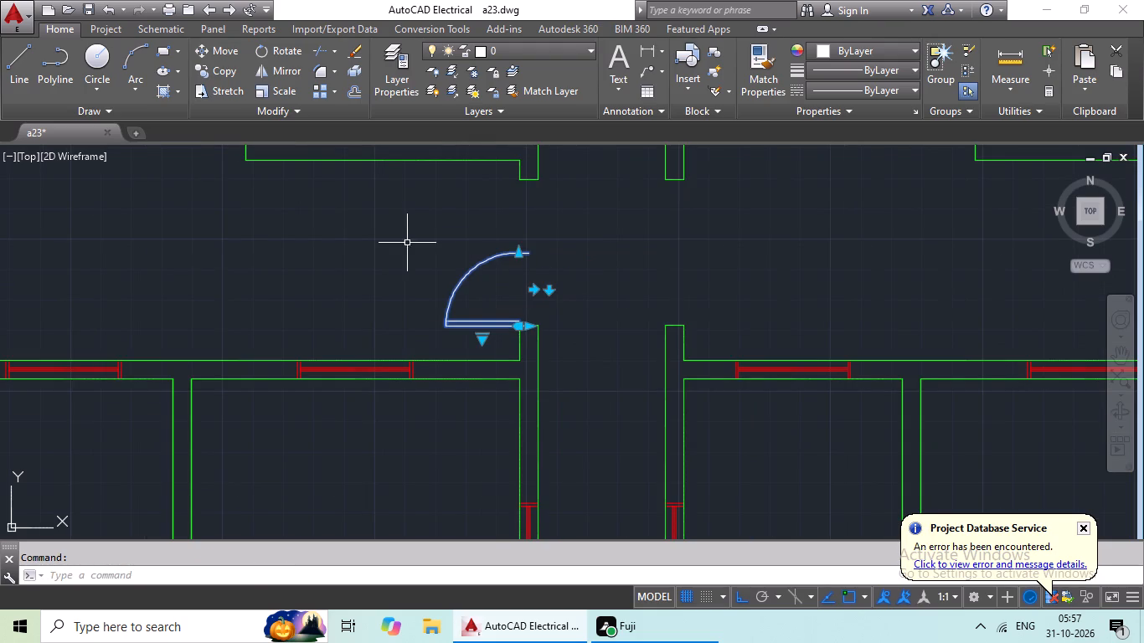
left_click(280, 94)
scroll(549, 337, "up", 3)
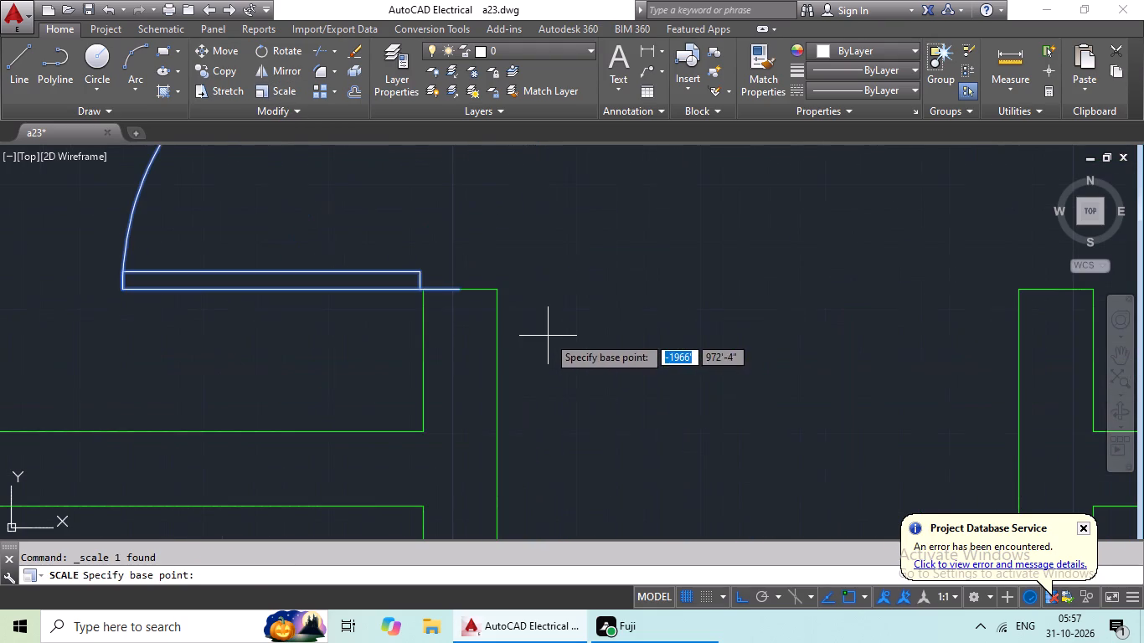
left_click(460, 285)
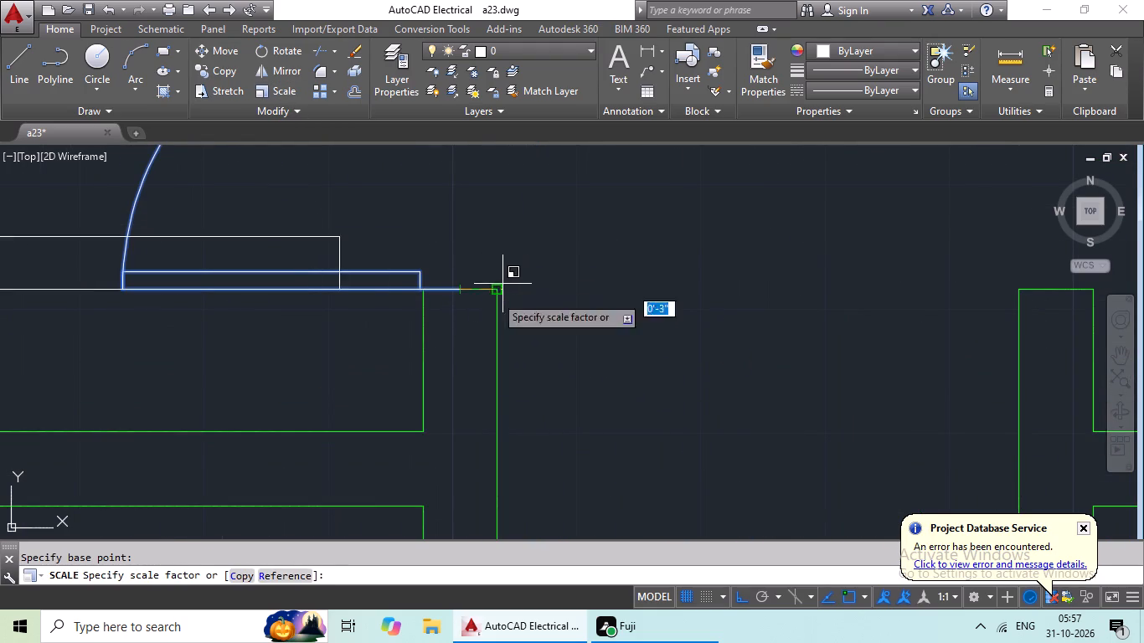
left_click(303, 576)
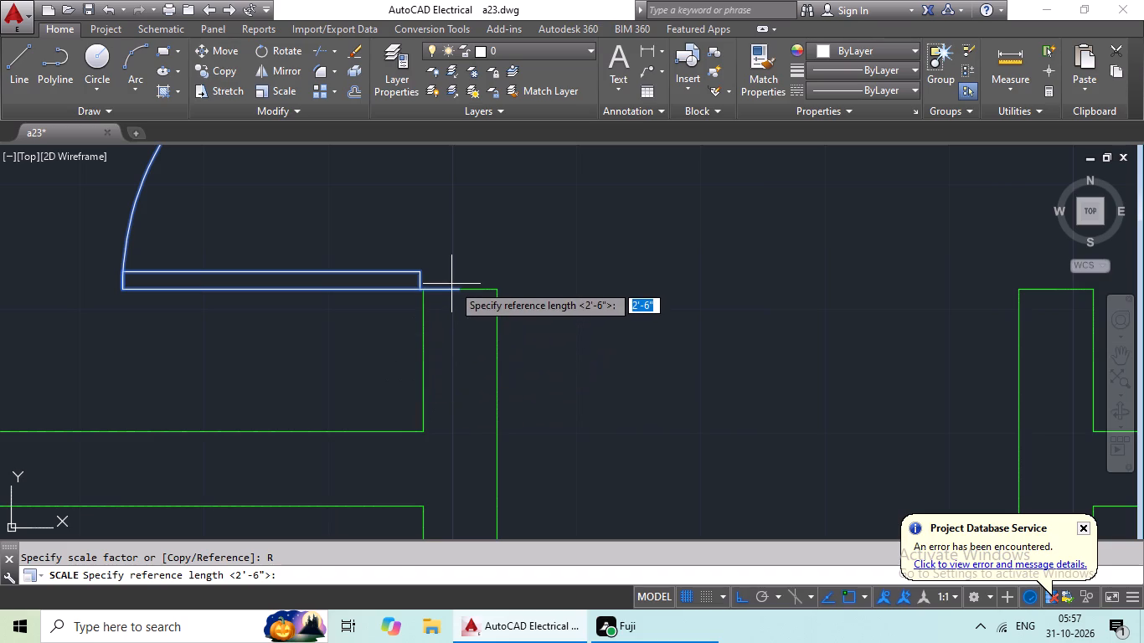
left_click(462, 293)
middle_click_drag(498, 224, 437, 439)
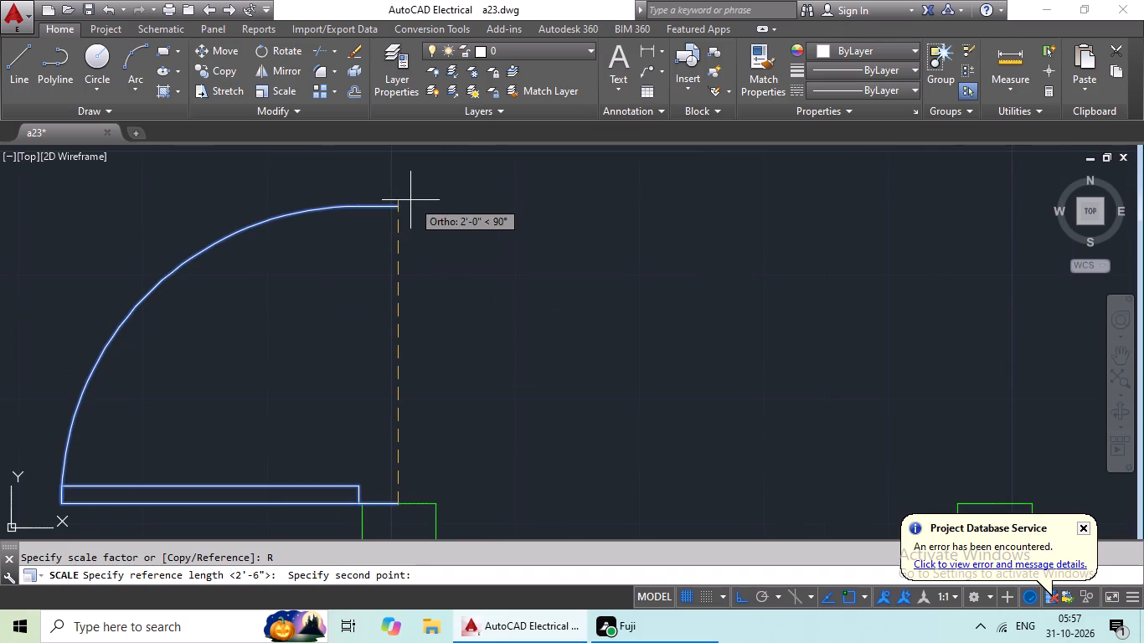
left_click_drag(402, 206, 413, 205)
middle_click_drag(460, 210, 465, 378)
scroll(472, 275, "down", 3)
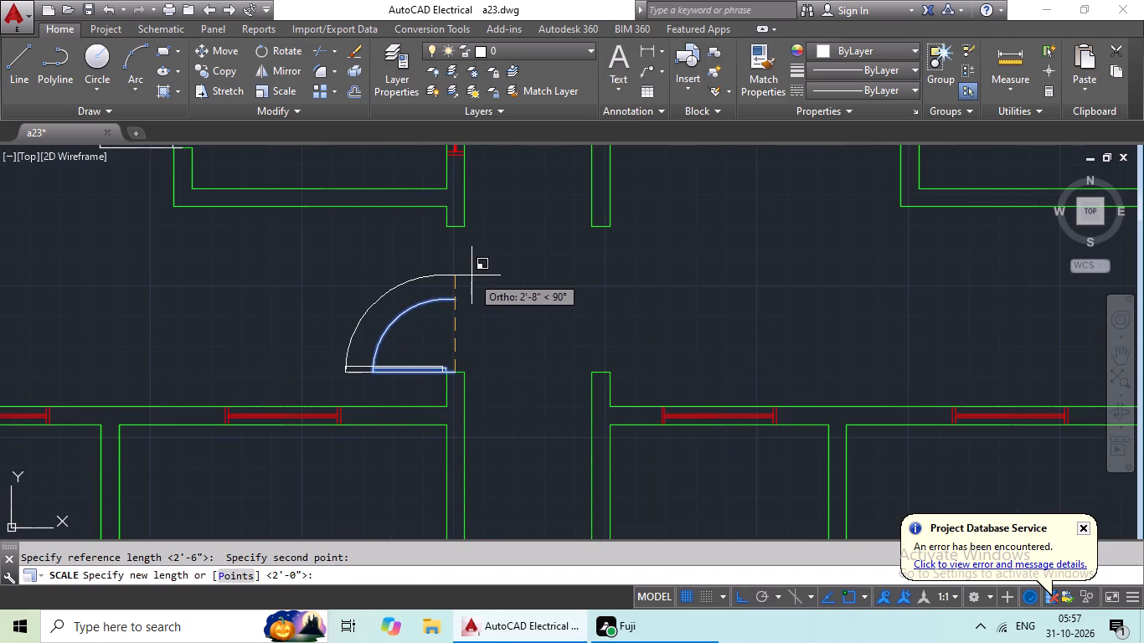
left_click(457, 229)
Mirror the loose door block beside the green plan about a vertical line, erasing the source block.
scroll(616, 252, "down", 3)
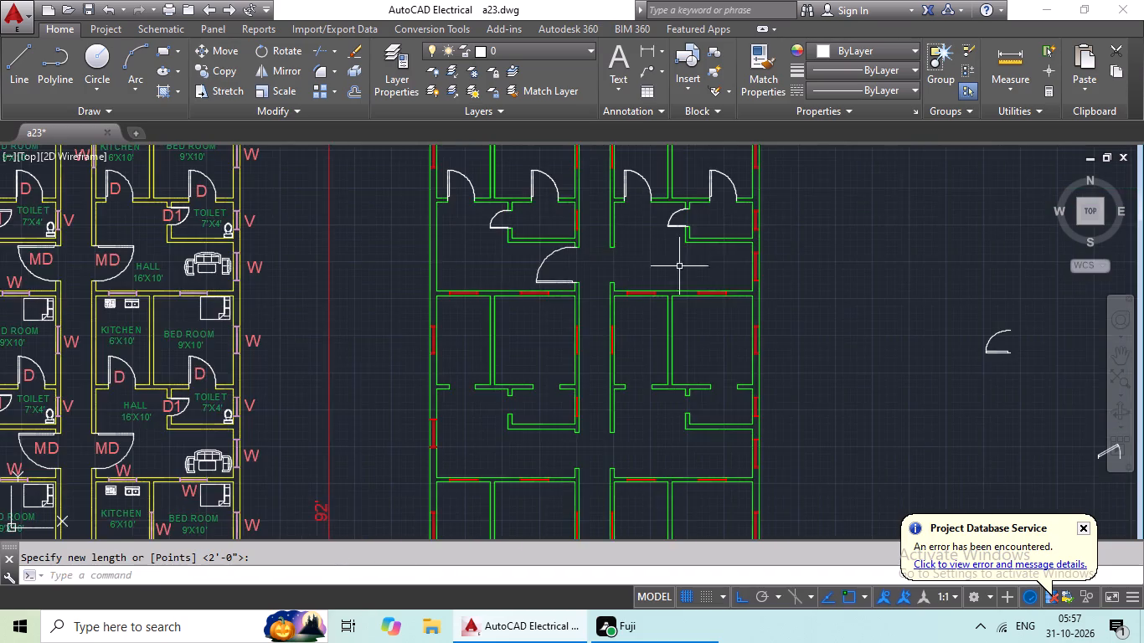
middle_click_drag(723, 273, 497, 319)
middle_click_drag(742, 316, 594, 337)
middle_click_drag(706, 315, 624, 326)
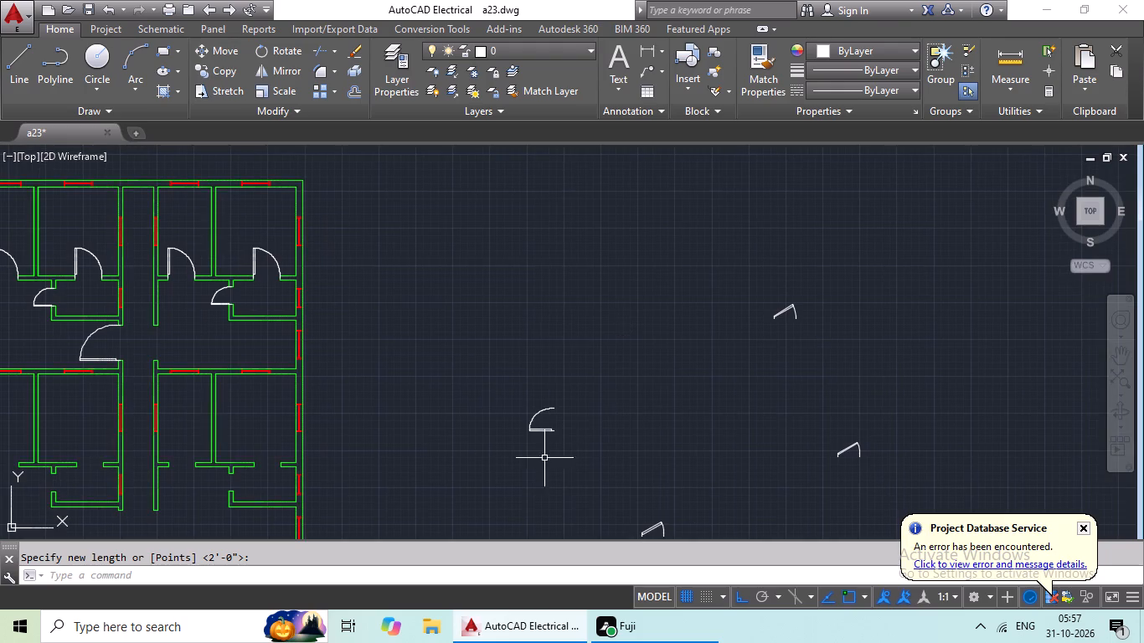
scroll(547, 459, "up", 2)
left_click(549, 388)
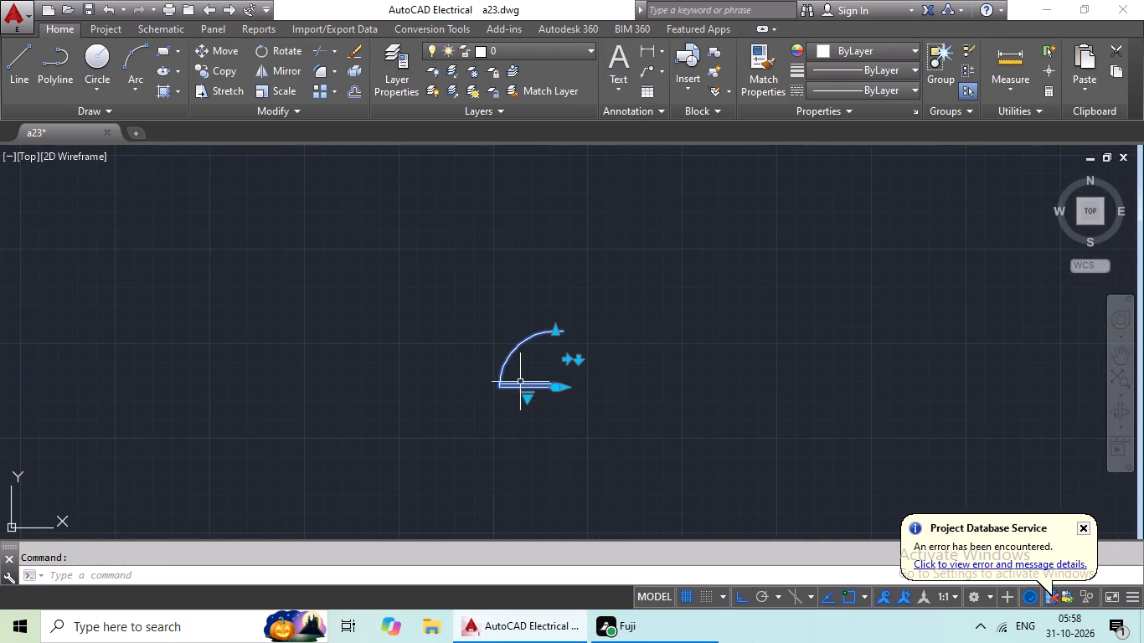
left_click(284, 70)
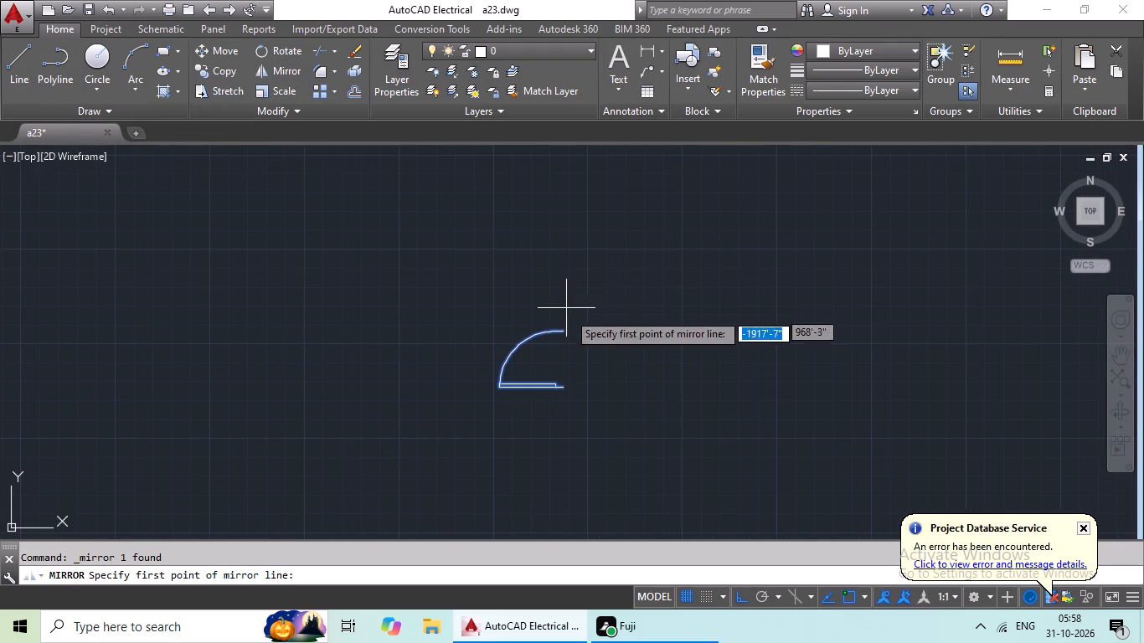
left_click(621, 385)
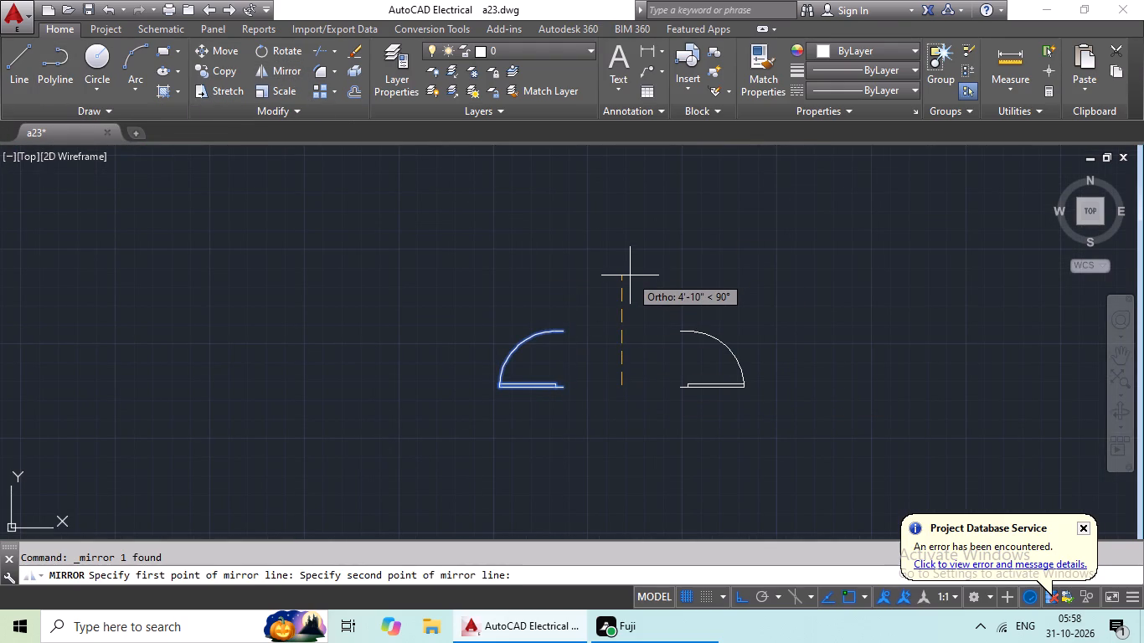
left_click(630, 275)
left_click(229, 579)
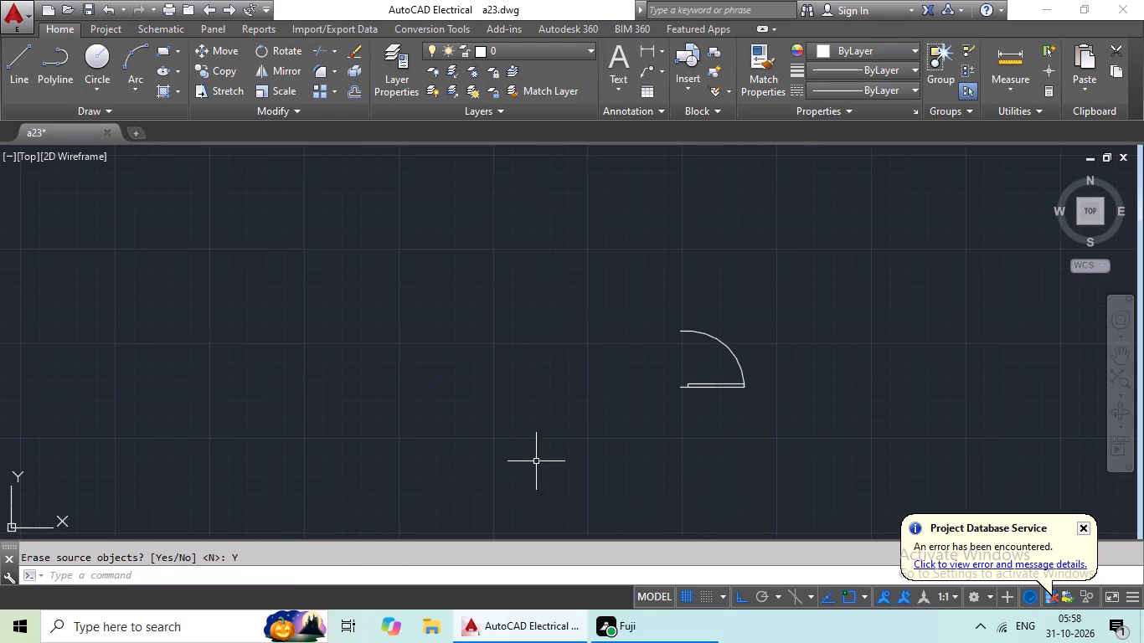
Copy the mirrored loose door and paste it on the lower jamb of the top-right unit's main entrance opening.
left_click(718, 386)
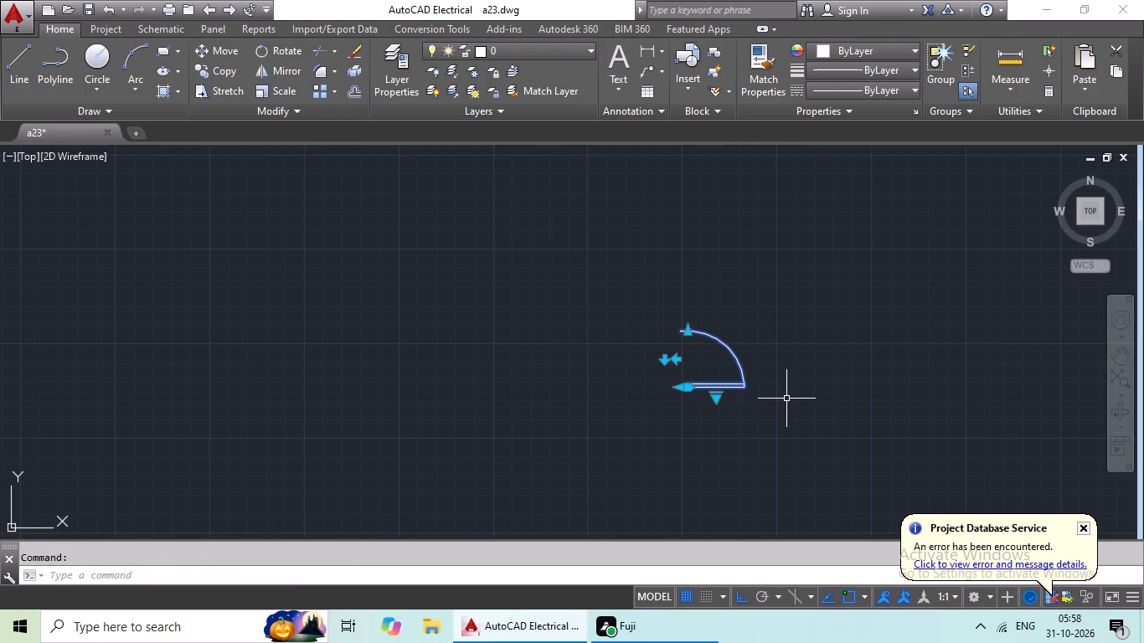
key("ctrl+c")
key("ctrl+v")
scroll(533, 394, "down", 3, "ctrl")
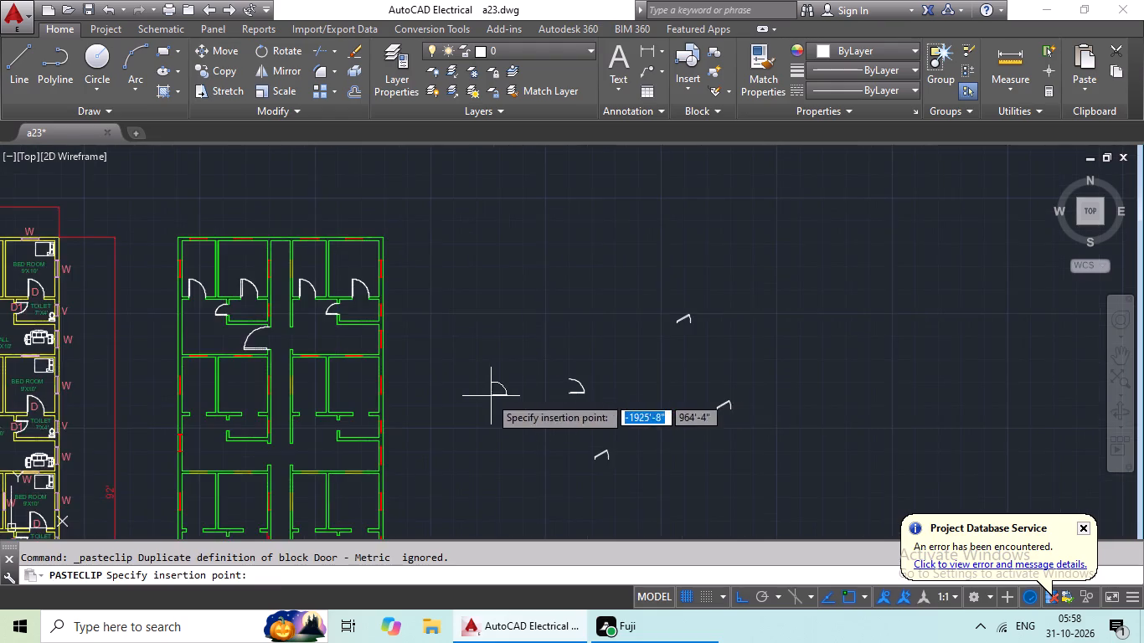
middle_click_drag(488, 396, 657, 414)
scroll(461, 358, "up", 7)
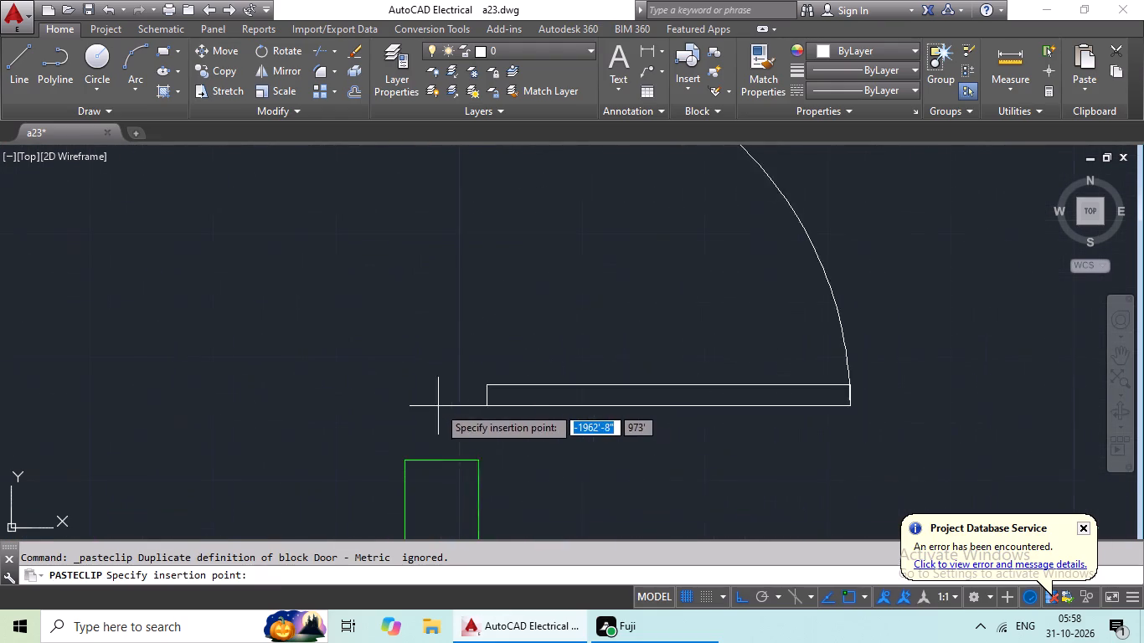
left_click(441, 462)
Scale the top-right unit's entrance door by Reference from its lower jamb, using its own width as reference, to span the full opening.
scroll(528, 424, "down", 3)
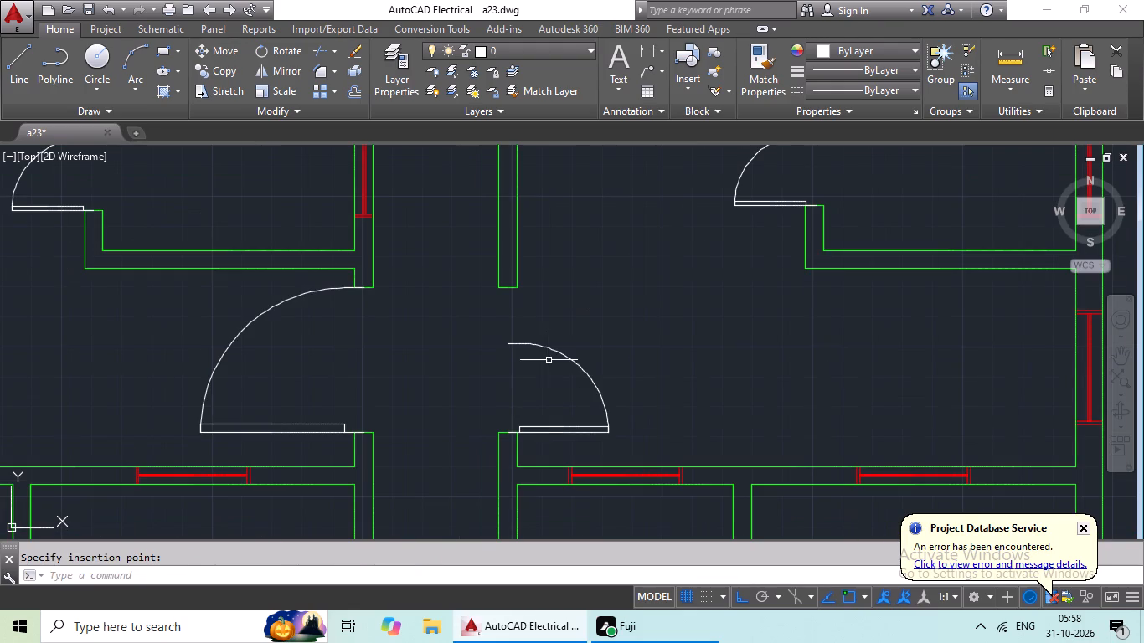
left_click(553, 348)
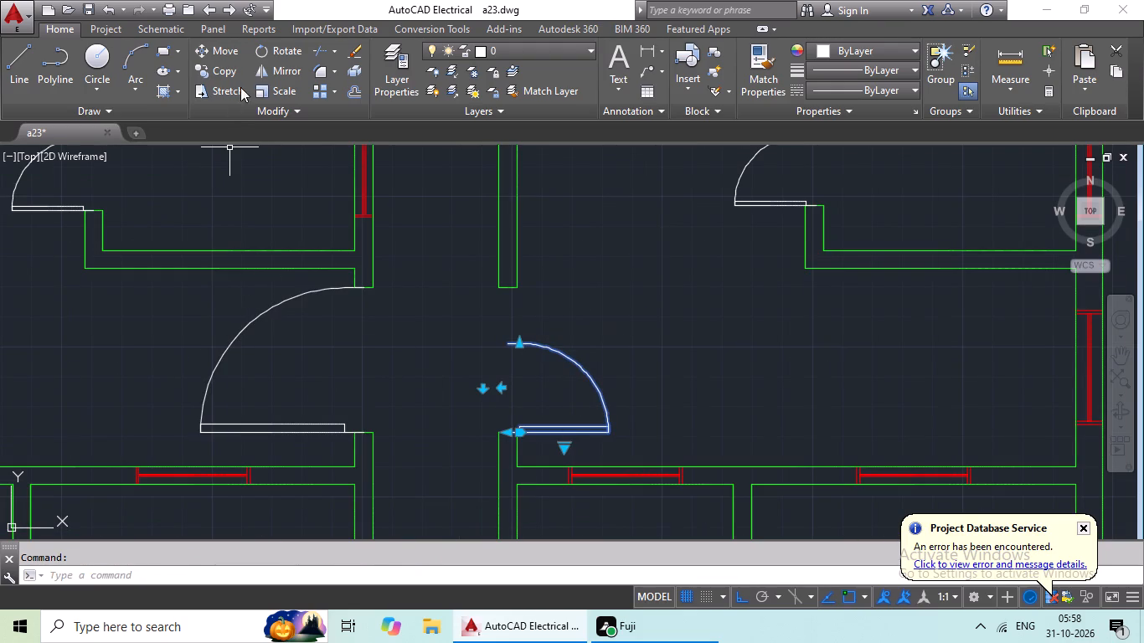
left_click(270, 91)
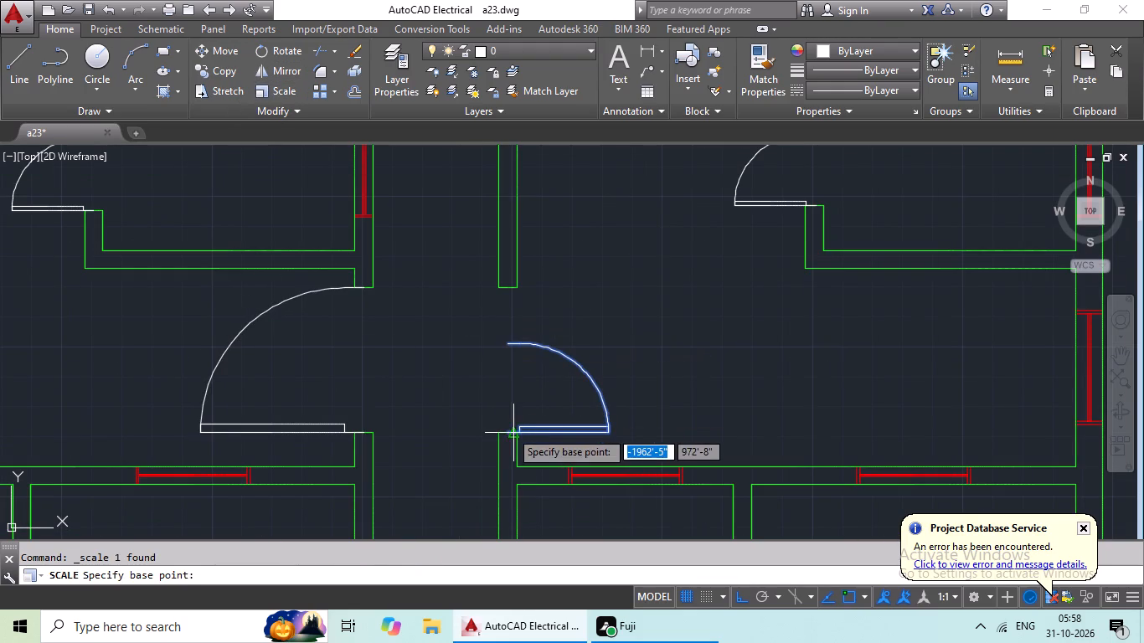
scroll(509, 431, "up", 2)
left_click(505, 439)
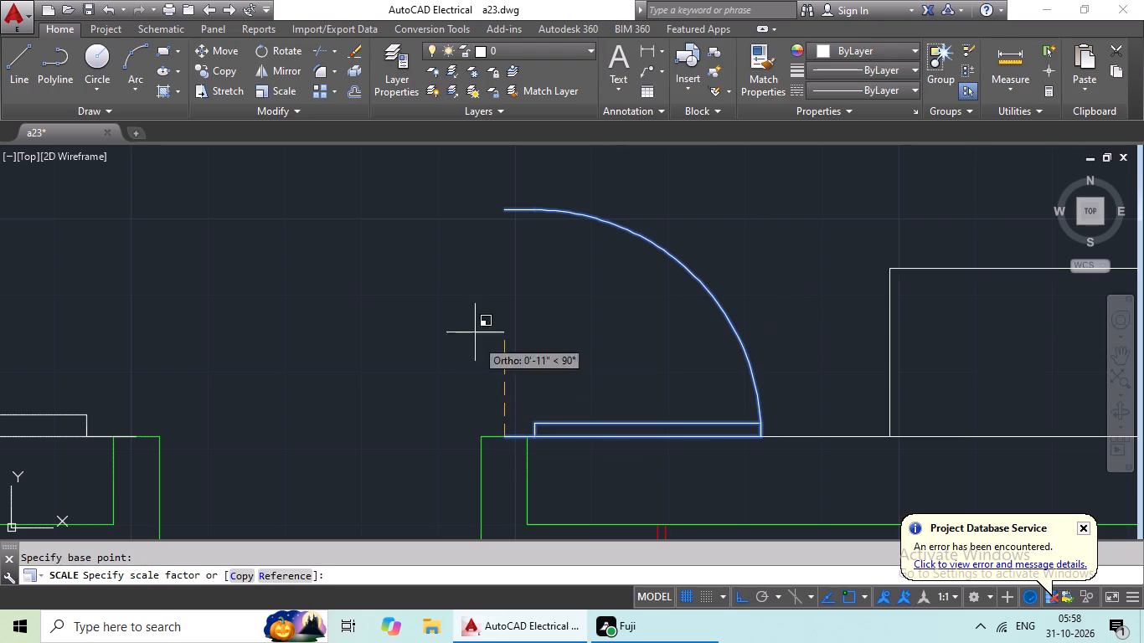
left_click(299, 575)
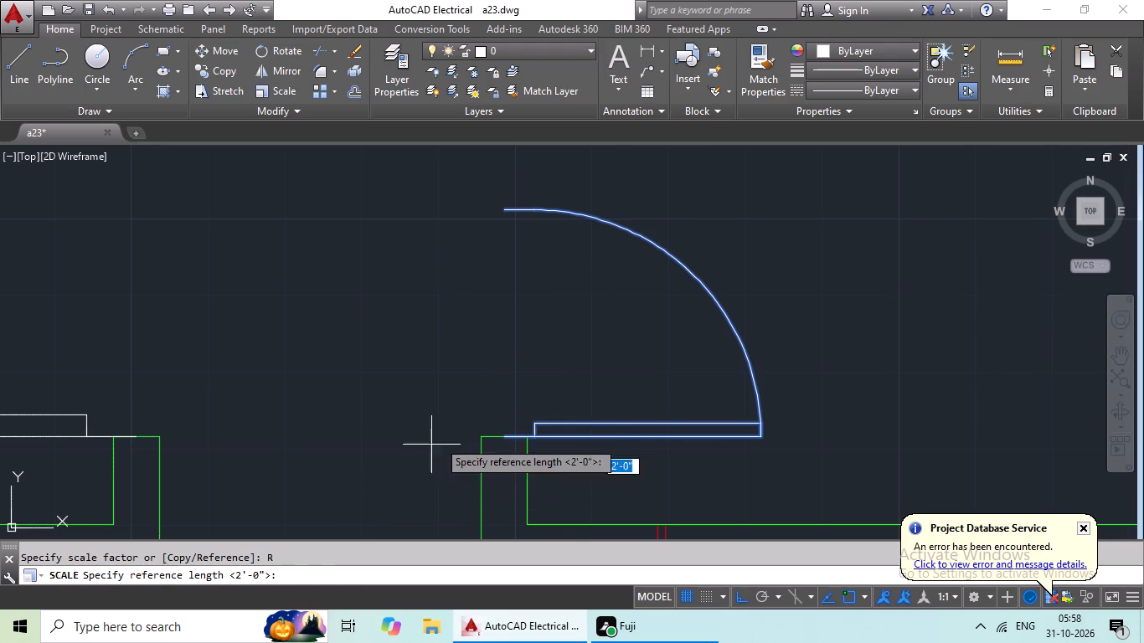
left_click_drag(504, 435, 504, 428)
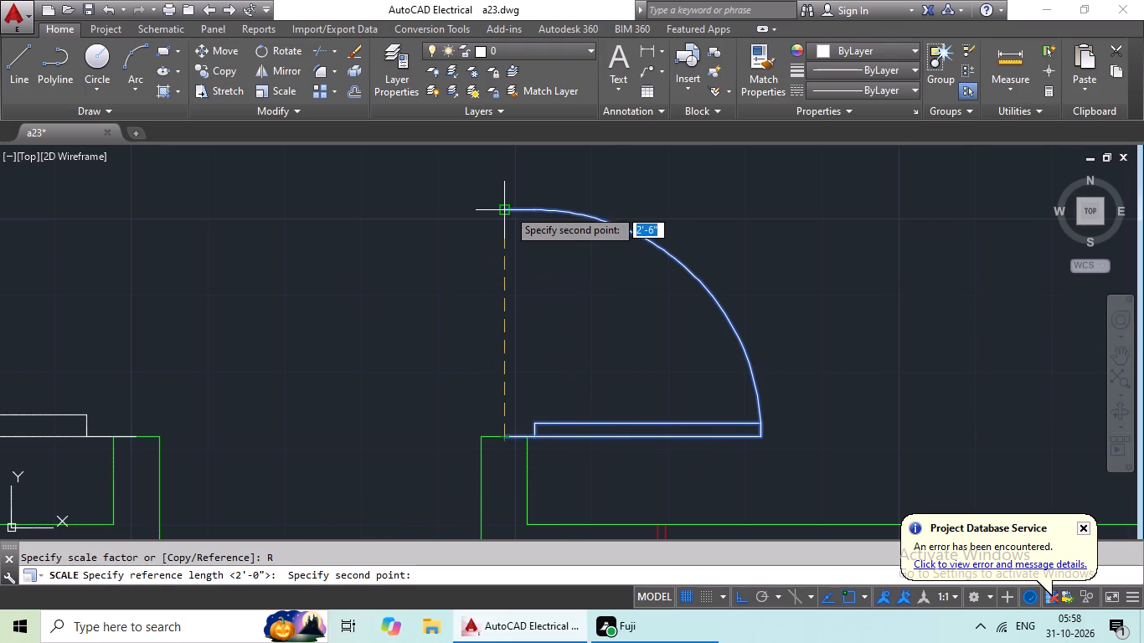
left_click(508, 209)
middle_click_drag(534, 174, 510, 408)
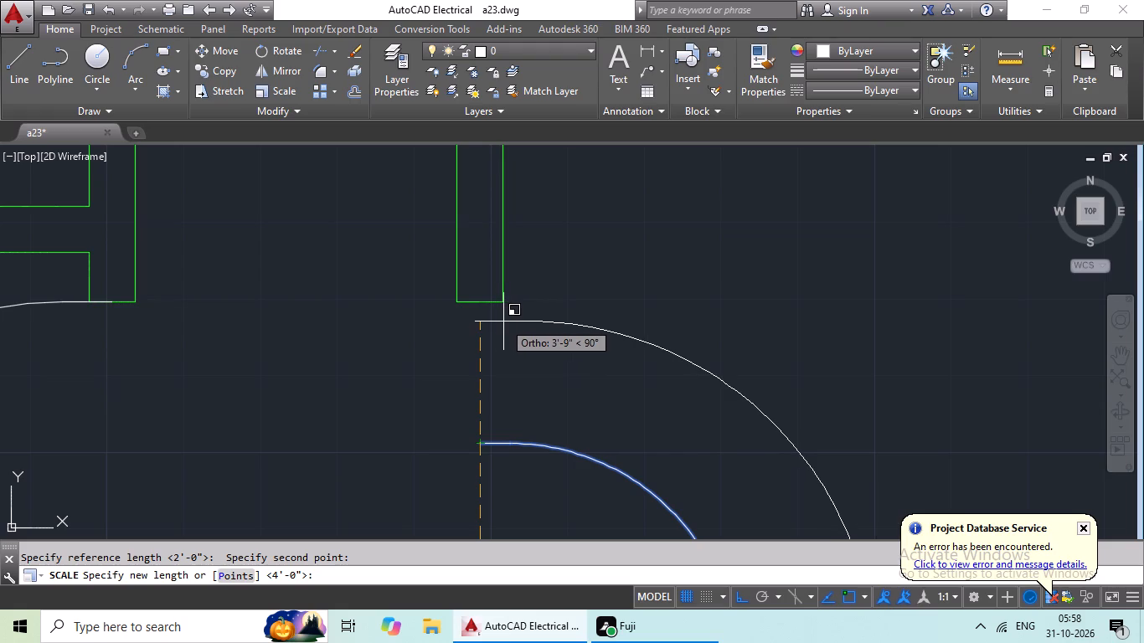
left_click_drag(478, 303, 486, 301)
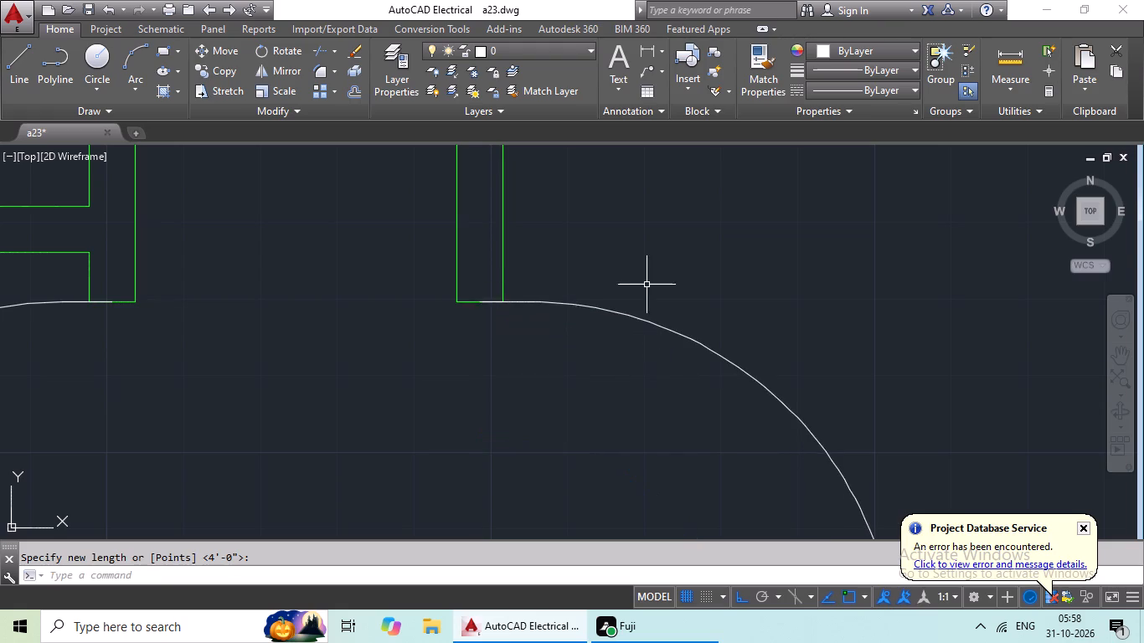
Copy the top-left unit's kitchen door and paste it into the kitchen and bedroom openings of the second-row left unit.
scroll(648, 284, "down", 5)
middle_click_drag(666, 287, 605, 337)
scroll(606, 313, "down", 1)
middle_click_drag(606, 312, 591, 341)
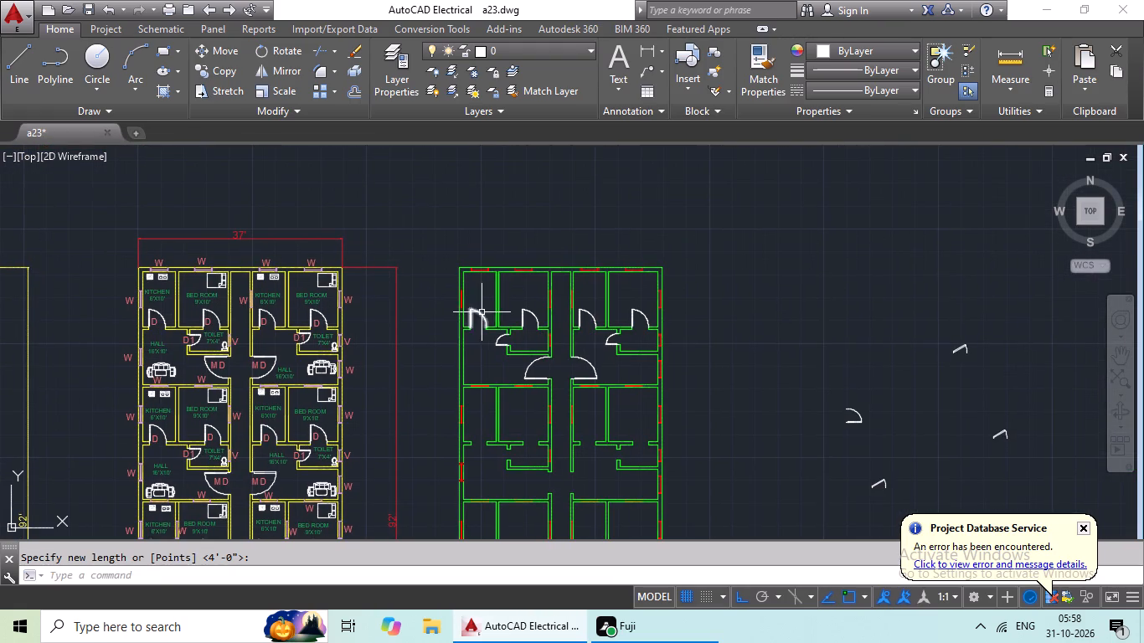
left_click(479, 310)
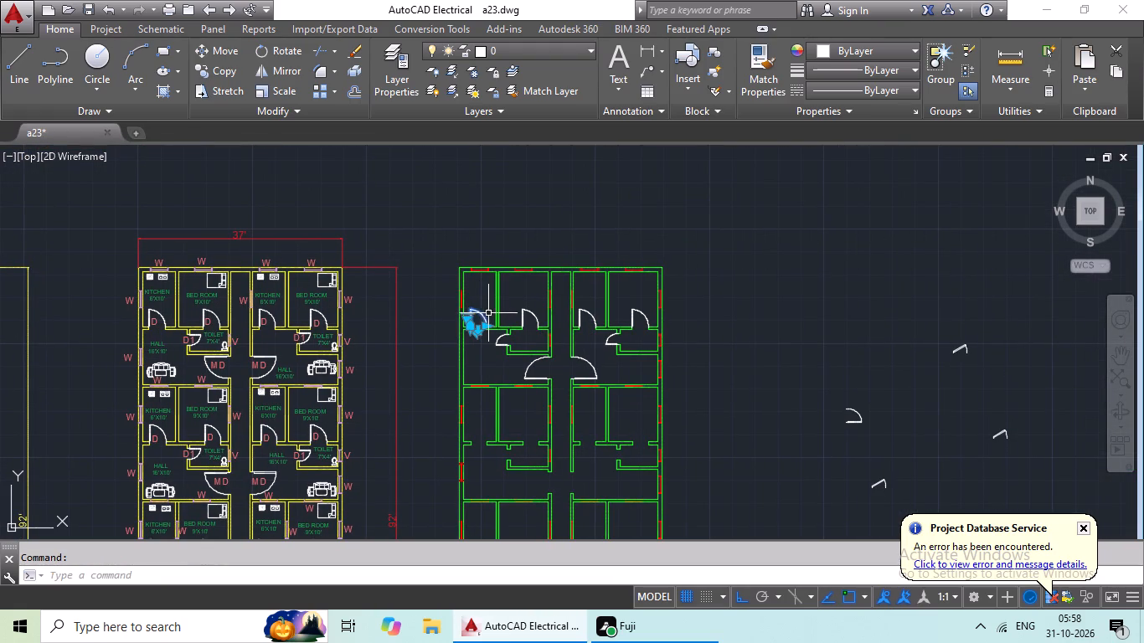
key("ctrl+c")
key("ctrl+v")
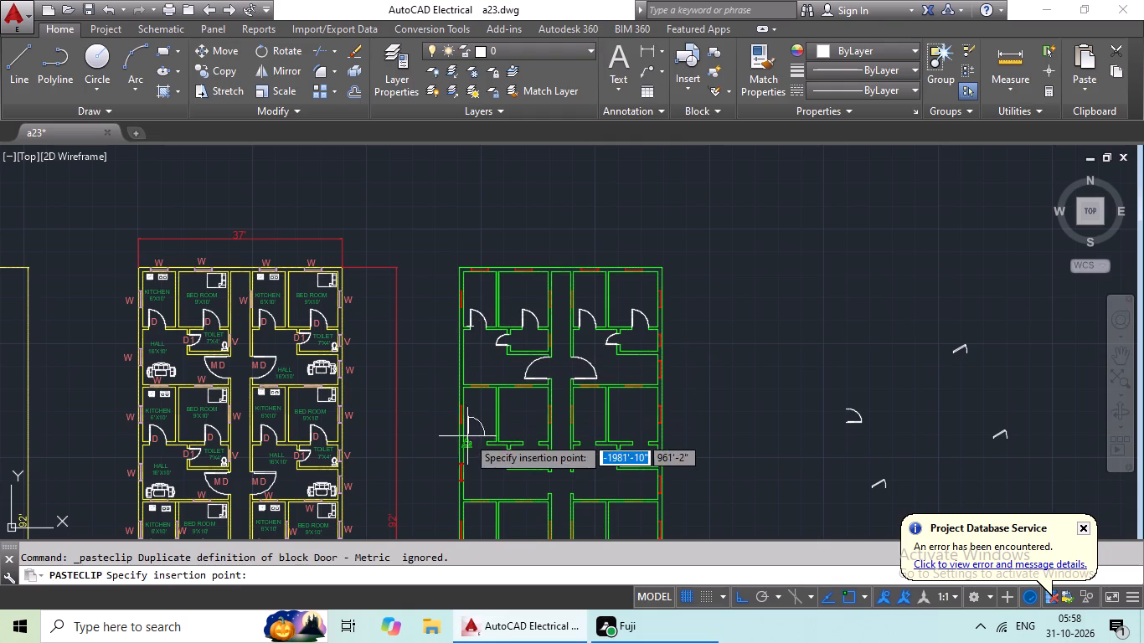
scroll(481, 450, "up", 7)
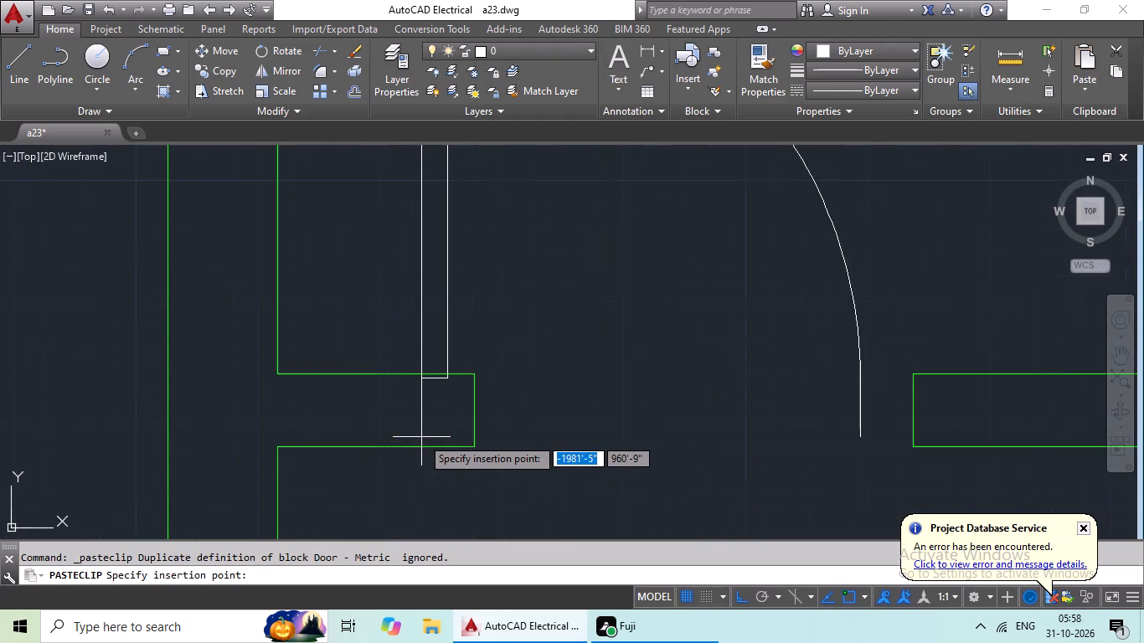
left_click(476, 415)
scroll(541, 404, "down", 4)
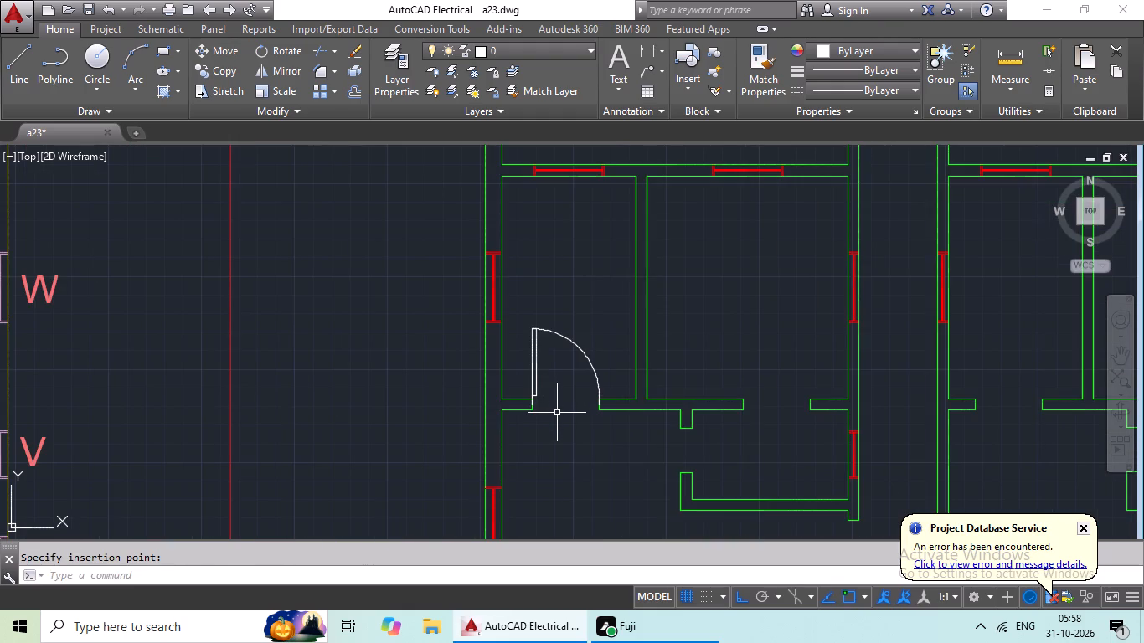
key("ctrl+v")
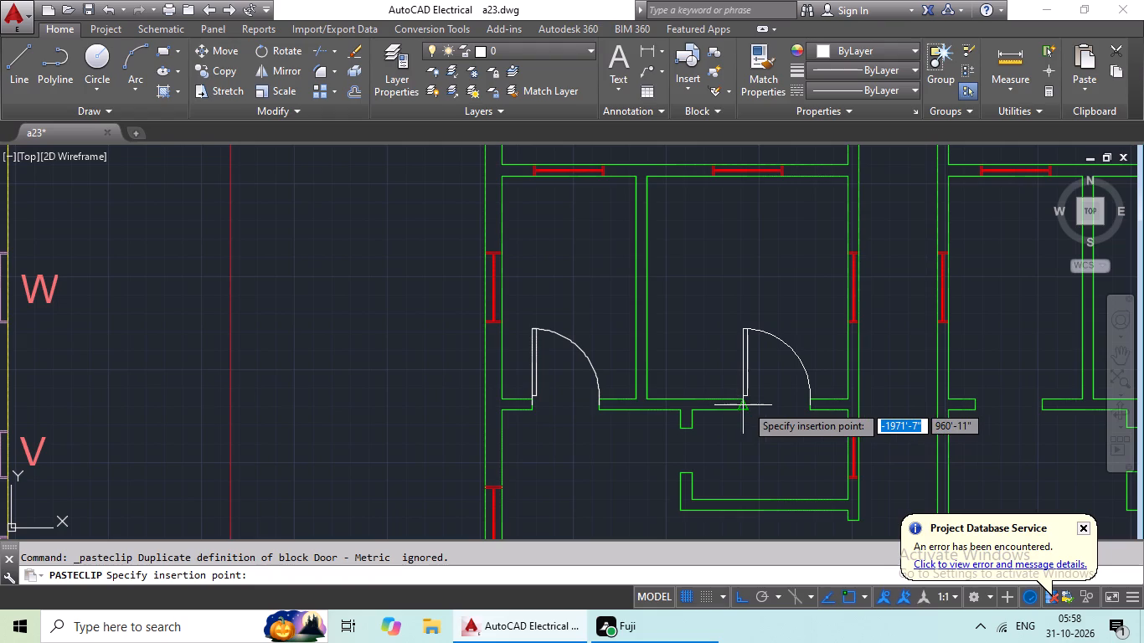
left_click(745, 404)
Paste the copied room door into the kitchen and bedroom openings of the second-row right unit.
key("ctrl+v")
scroll(765, 408, "down", 2, "ctrl")
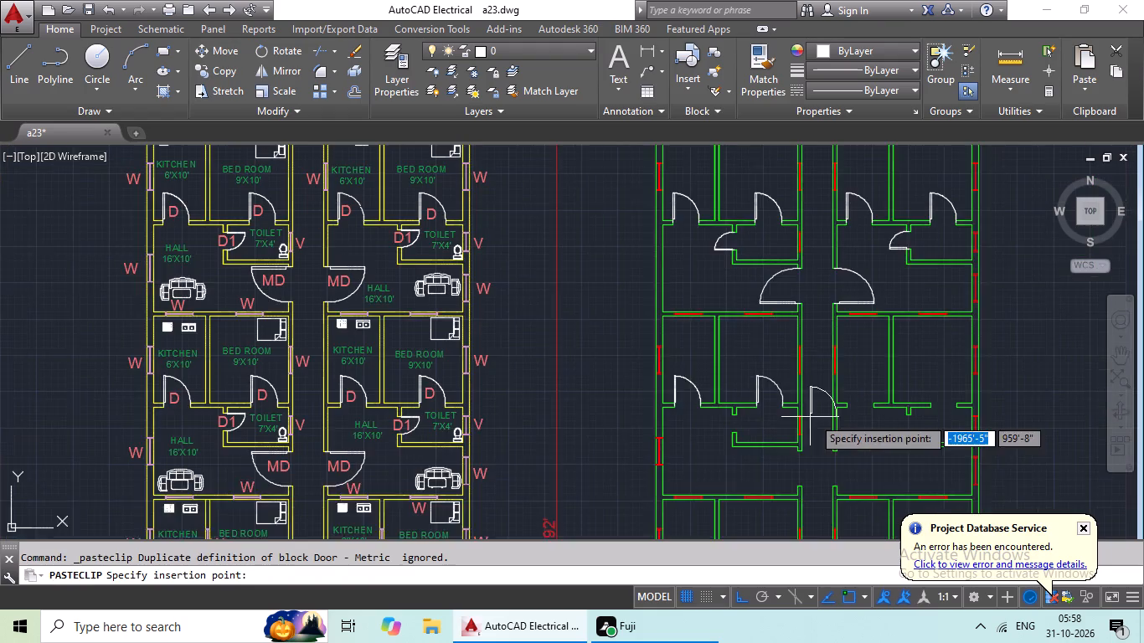
middle_click_drag(814, 417, 631, 423)
scroll(698, 411, "up", 3)
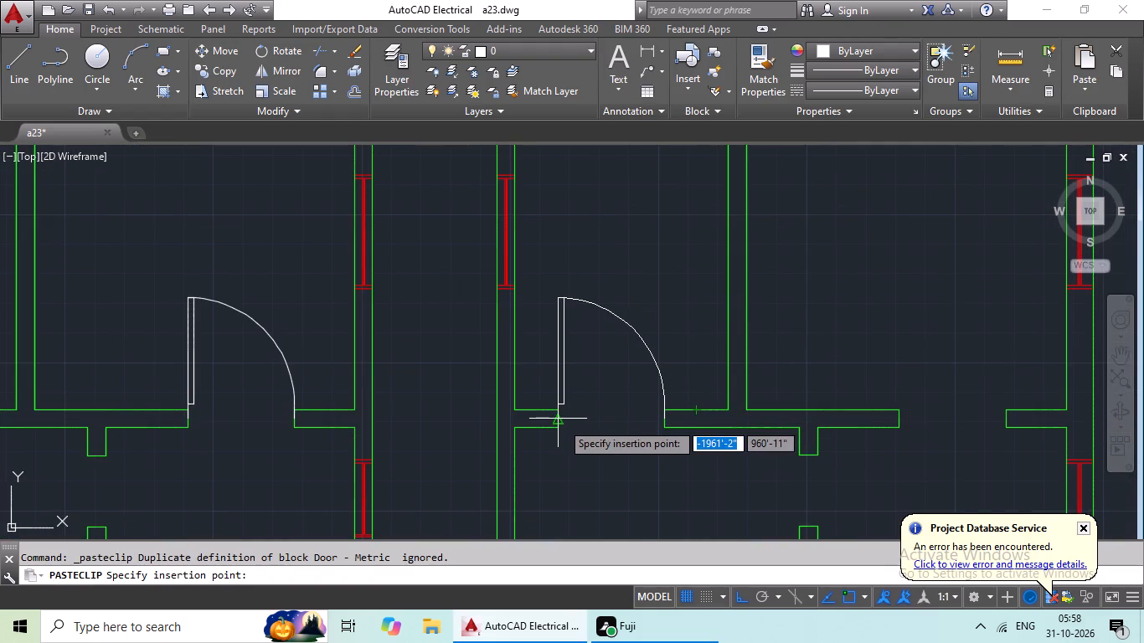
left_click(561, 422)
key("ctrl+v")
scroll(708, 413, "down", 2, "ctrl")
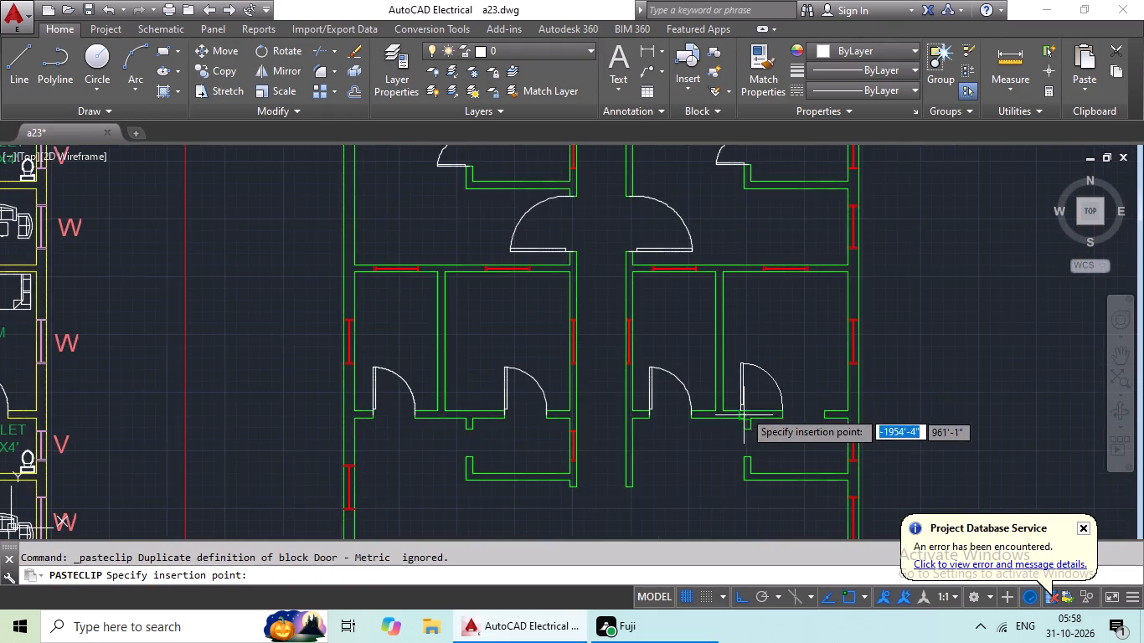
scroll(758, 409, "up", 2)
middle_click_drag(834, 424, 668, 435)
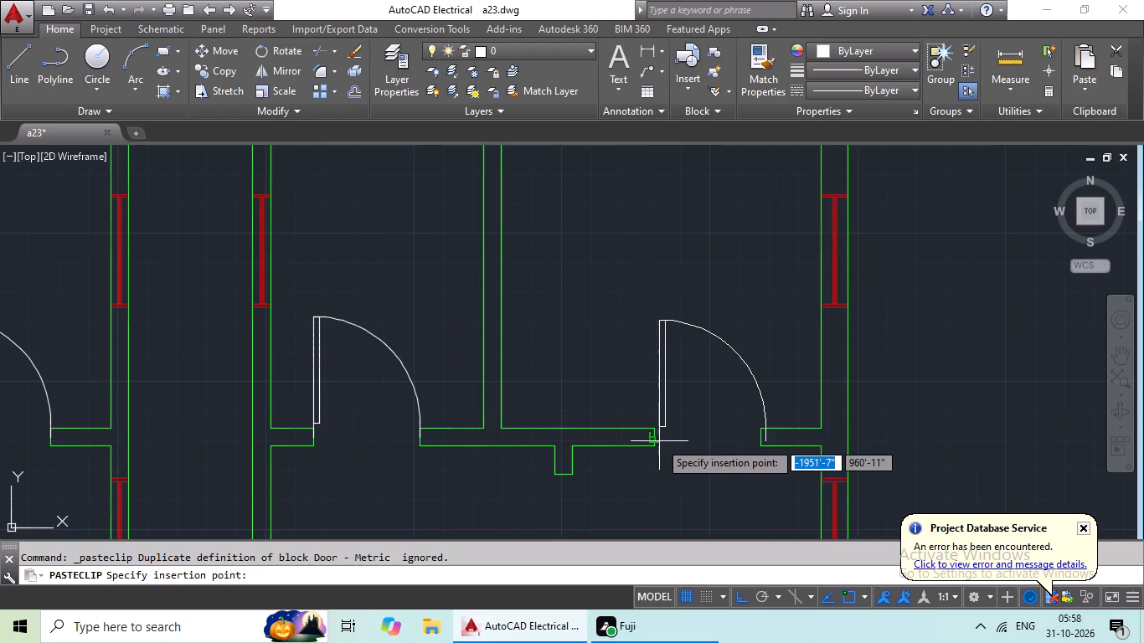
left_click(657, 435)
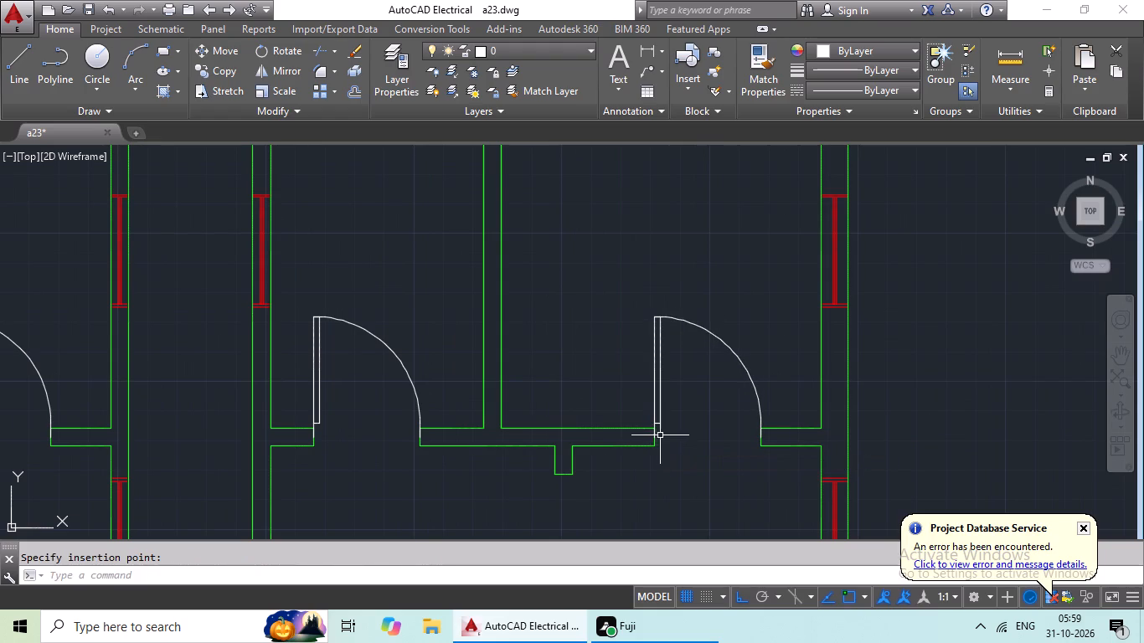
Copy the top-right unit's toilet door and paste it into the toilet opening of the second-row left unit.
scroll(683, 420, "down", 3)
middle_click_drag(641, 334, 619, 390)
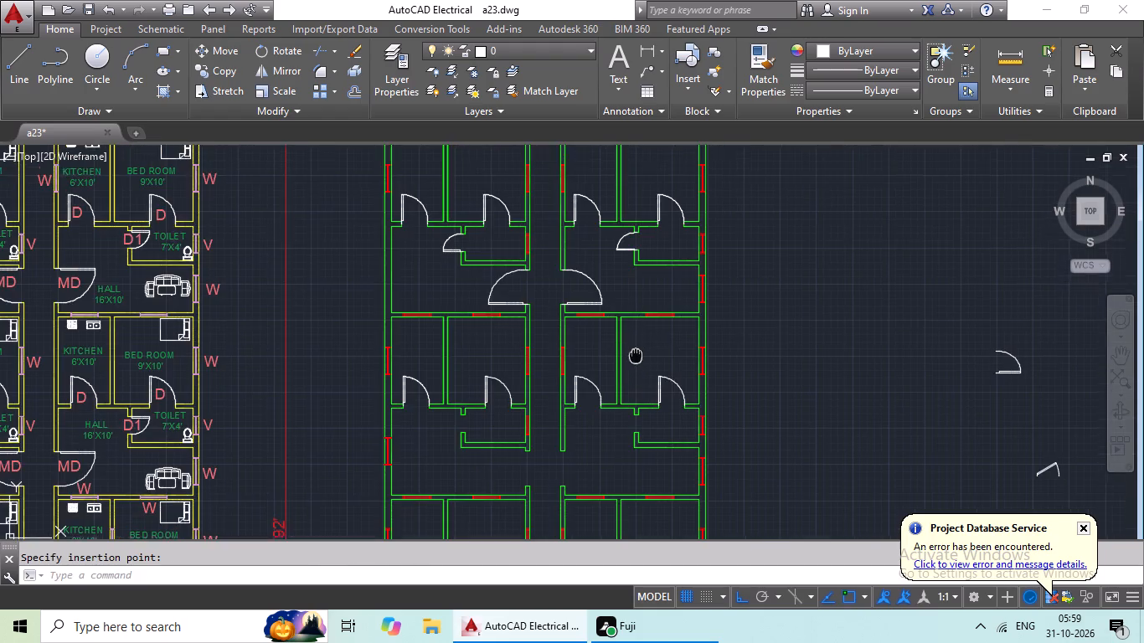
middle_click_drag(619, 390, 611, 406)
left_click(591, 309)
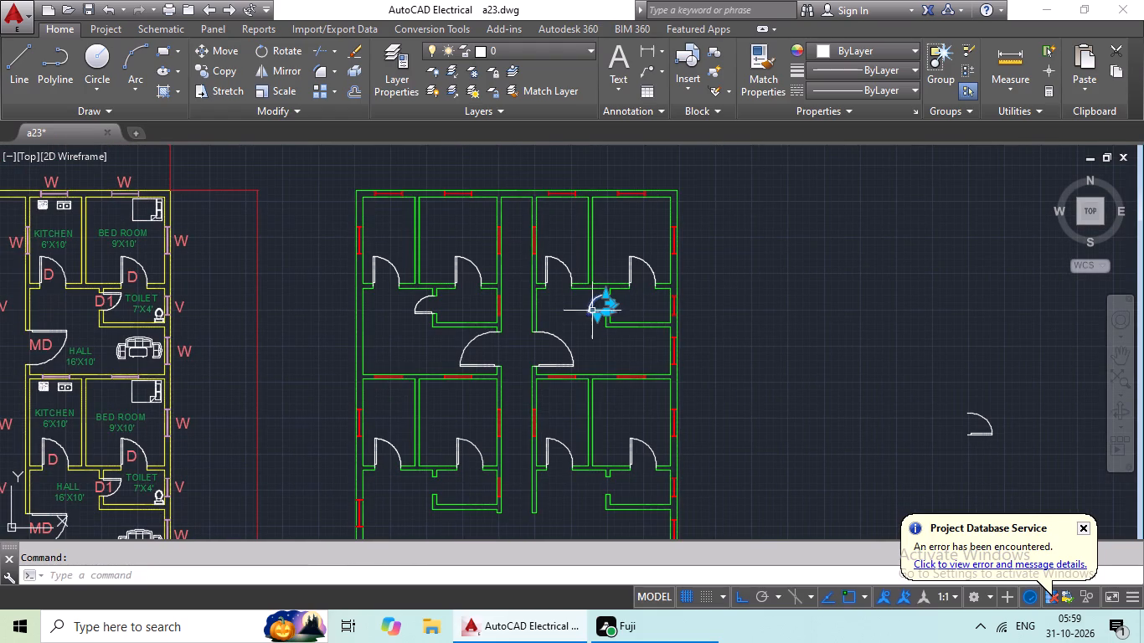
key("ctrl+c")
key("ctrl+v")
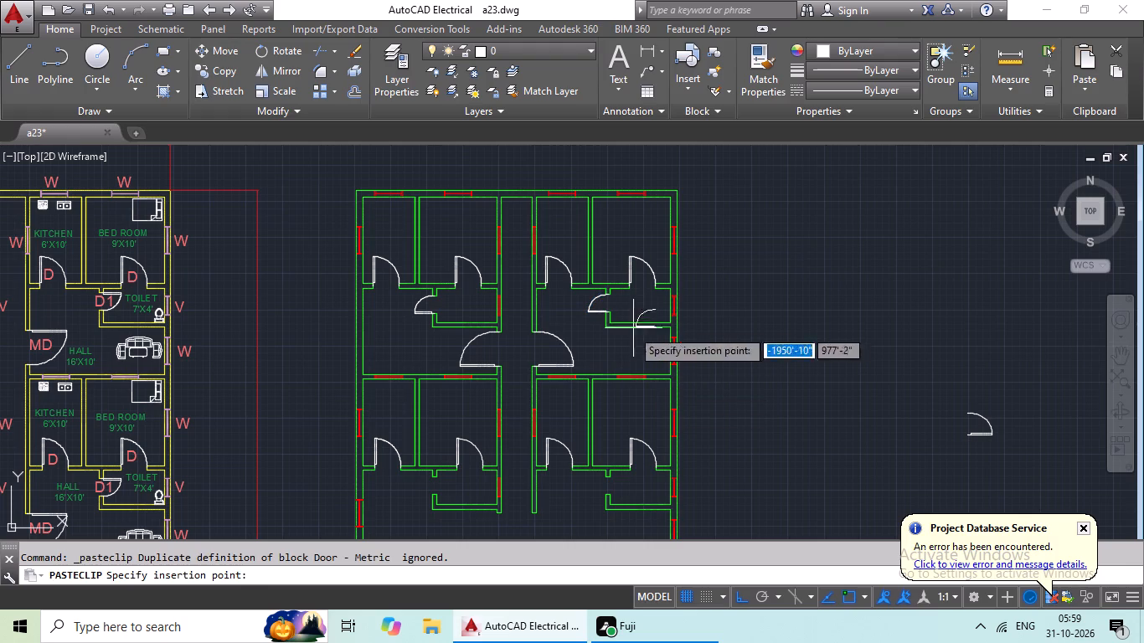
middle_click_drag(499, 476, 547, 404)
scroll(451, 419, "up", 4)
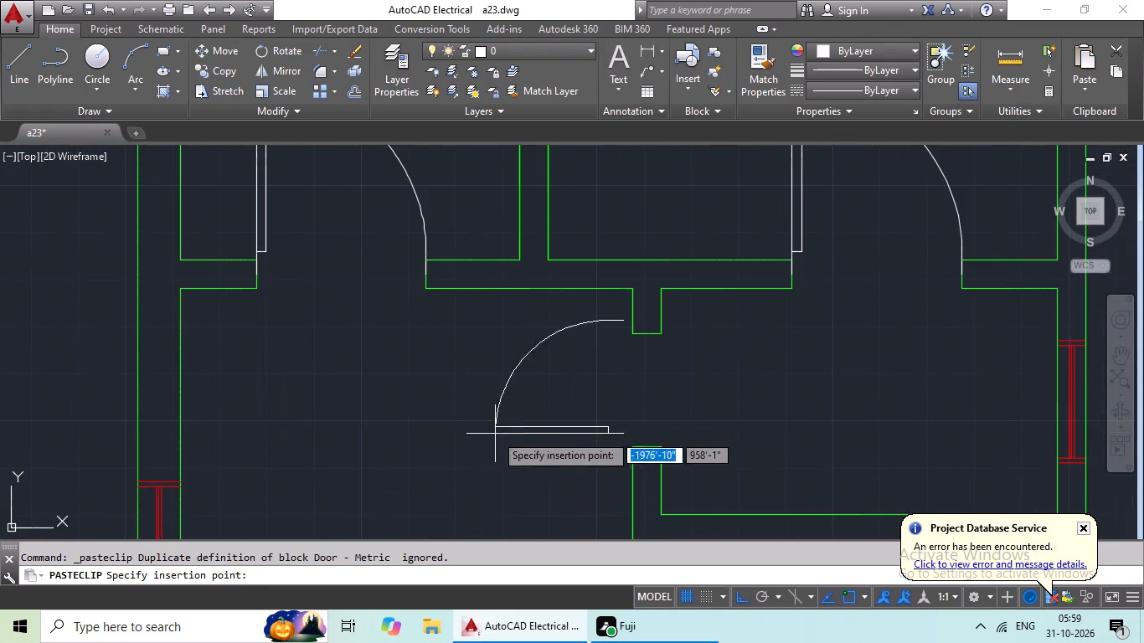
scroll(527, 440, "up", 2)
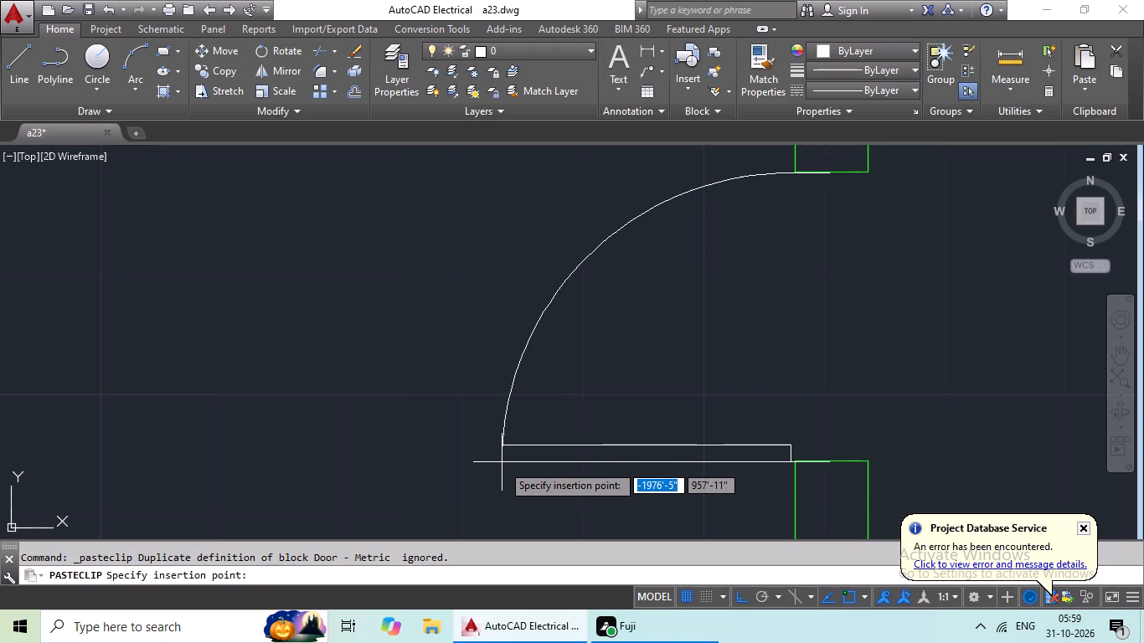
left_click(502, 461)
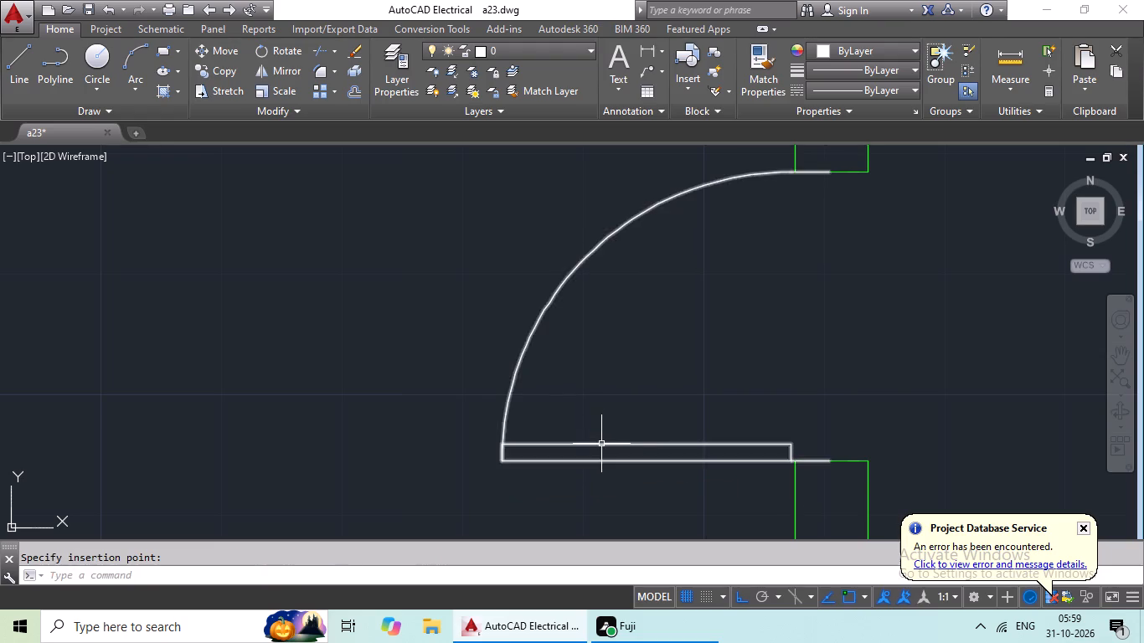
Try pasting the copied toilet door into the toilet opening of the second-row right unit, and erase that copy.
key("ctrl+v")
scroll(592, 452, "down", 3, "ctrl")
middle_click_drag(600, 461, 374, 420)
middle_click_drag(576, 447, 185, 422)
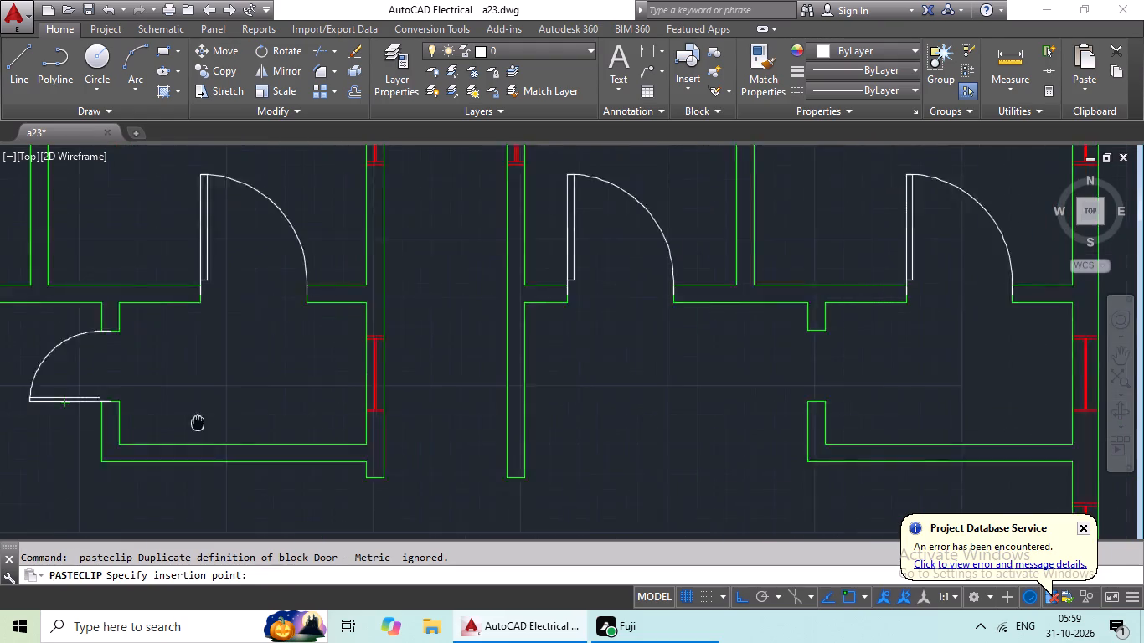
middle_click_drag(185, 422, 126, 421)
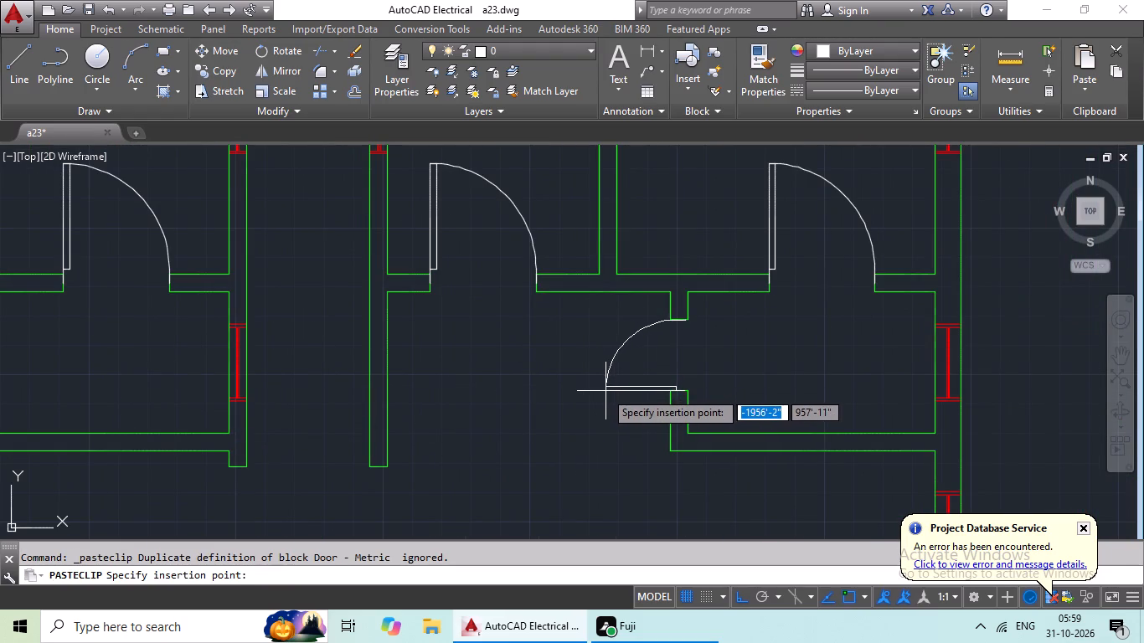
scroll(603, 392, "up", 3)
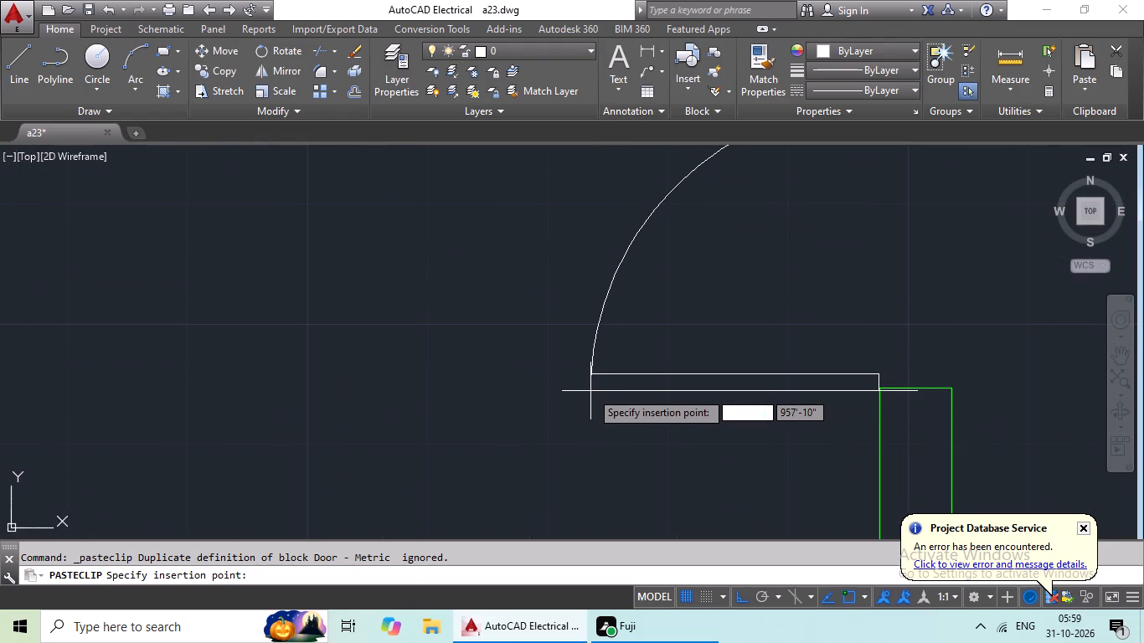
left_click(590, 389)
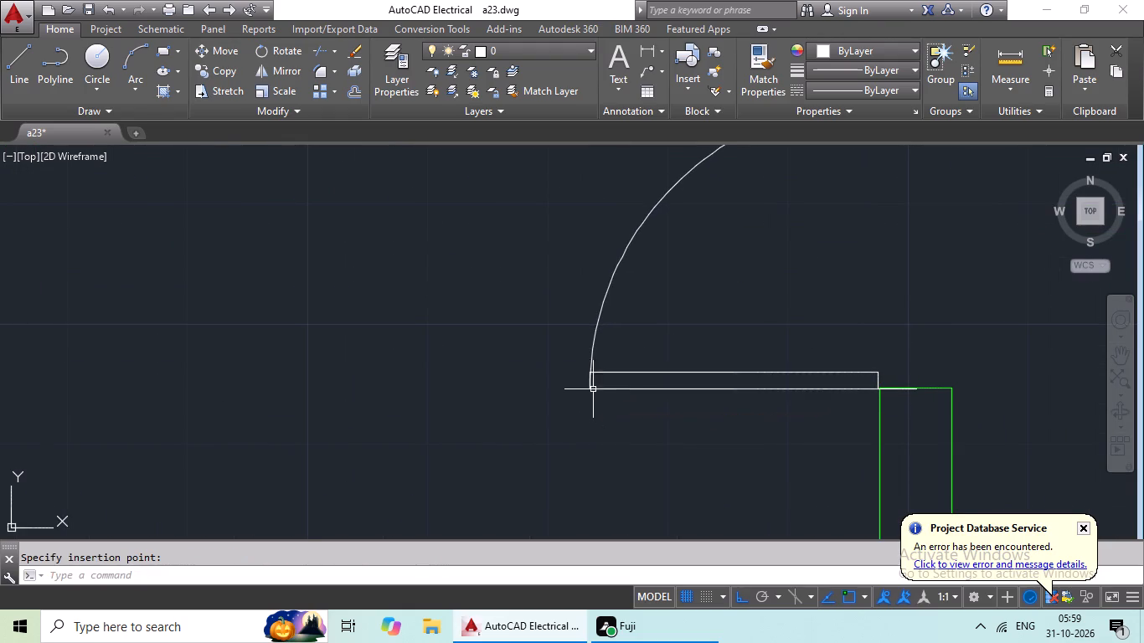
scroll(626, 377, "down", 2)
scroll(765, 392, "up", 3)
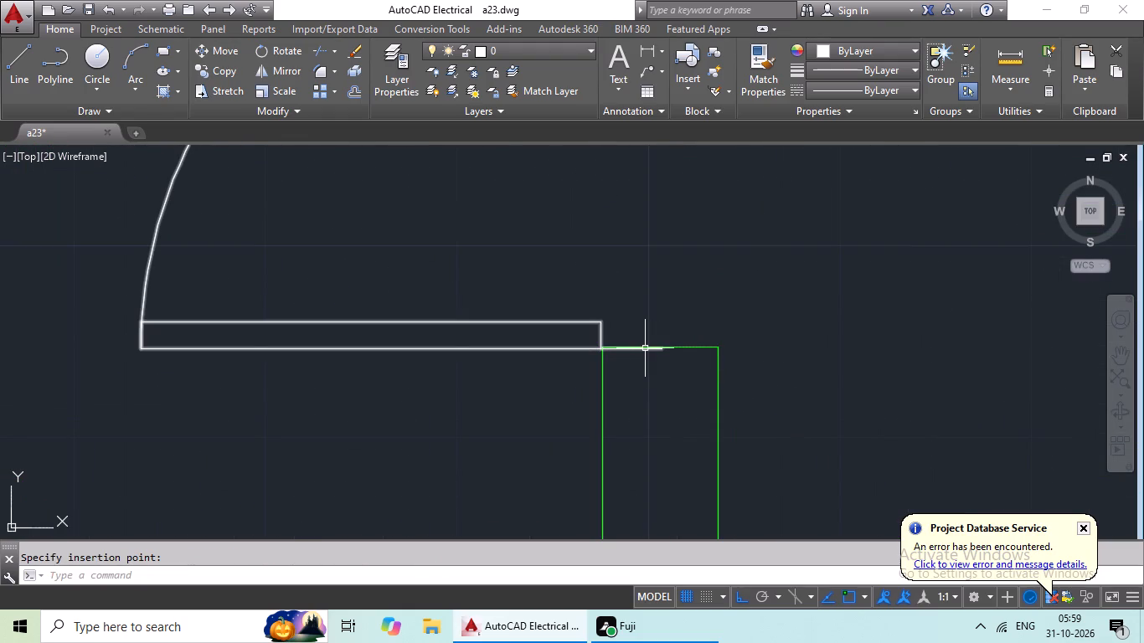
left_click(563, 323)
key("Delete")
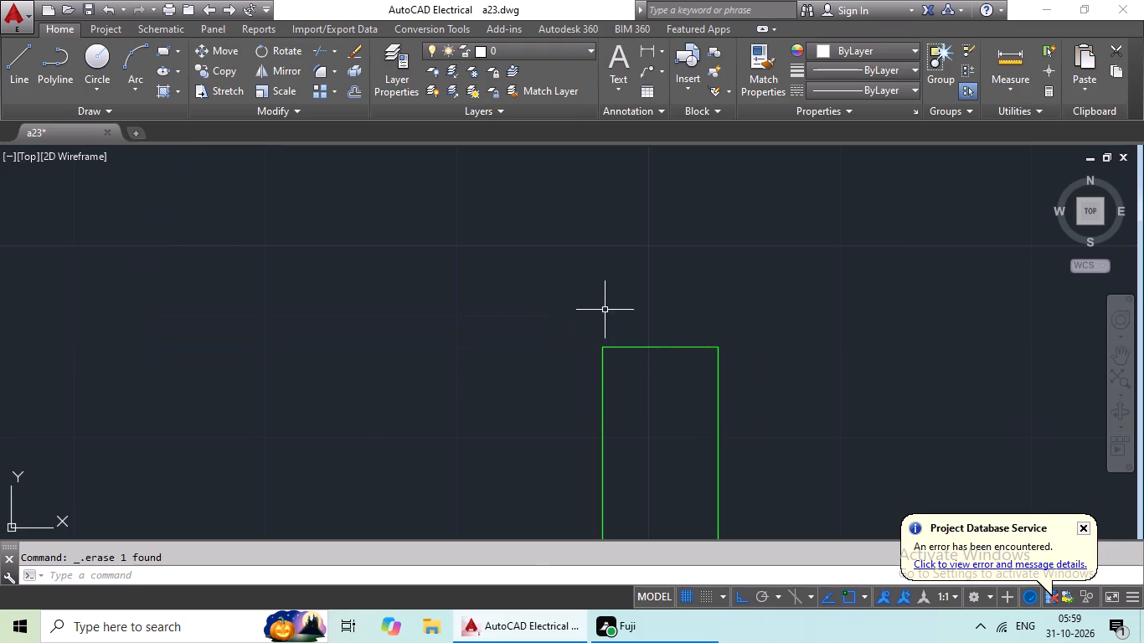
Paste the copied toilet door into the second-row right unit's toilet opening, aligned with the lower jamb.
key("ctrl+v")
scroll(584, 301, "down", 3)
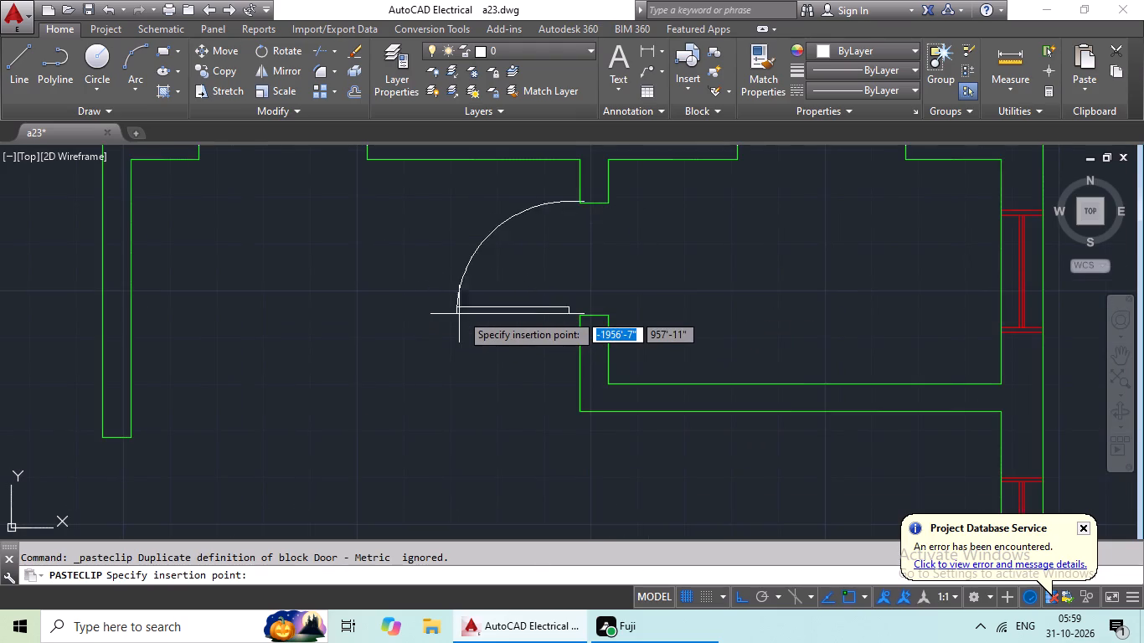
scroll(461, 312, "up", 3)
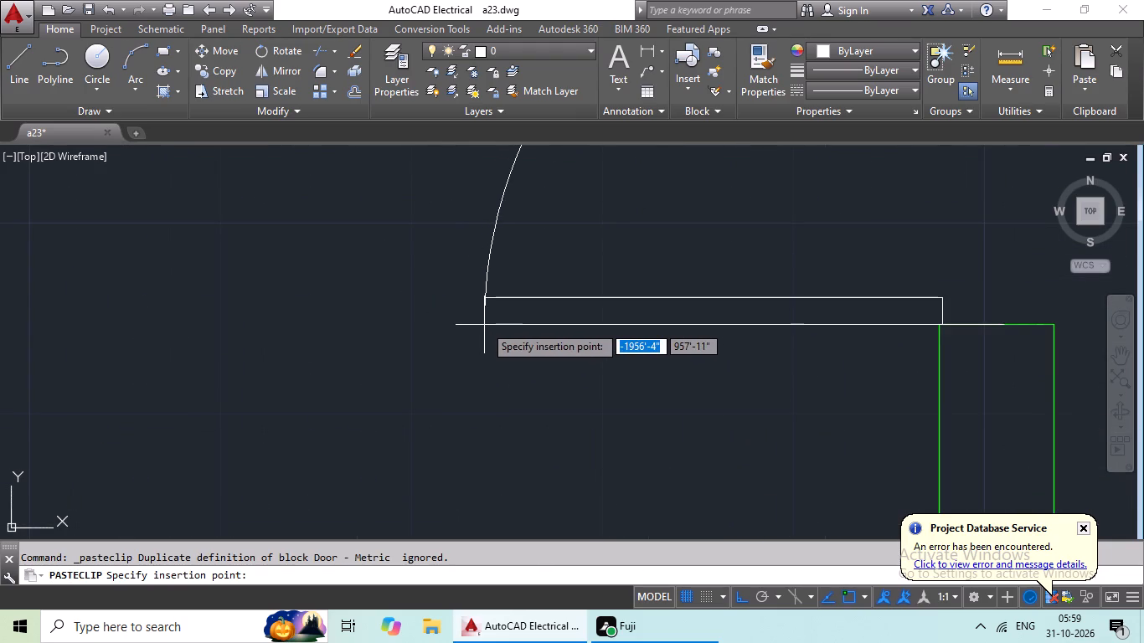
left_click(484, 325)
Copy the top-right unit's main entrance door and paste it into the entrance opening of the second-row right unit.
scroll(543, 316, "down", 6)
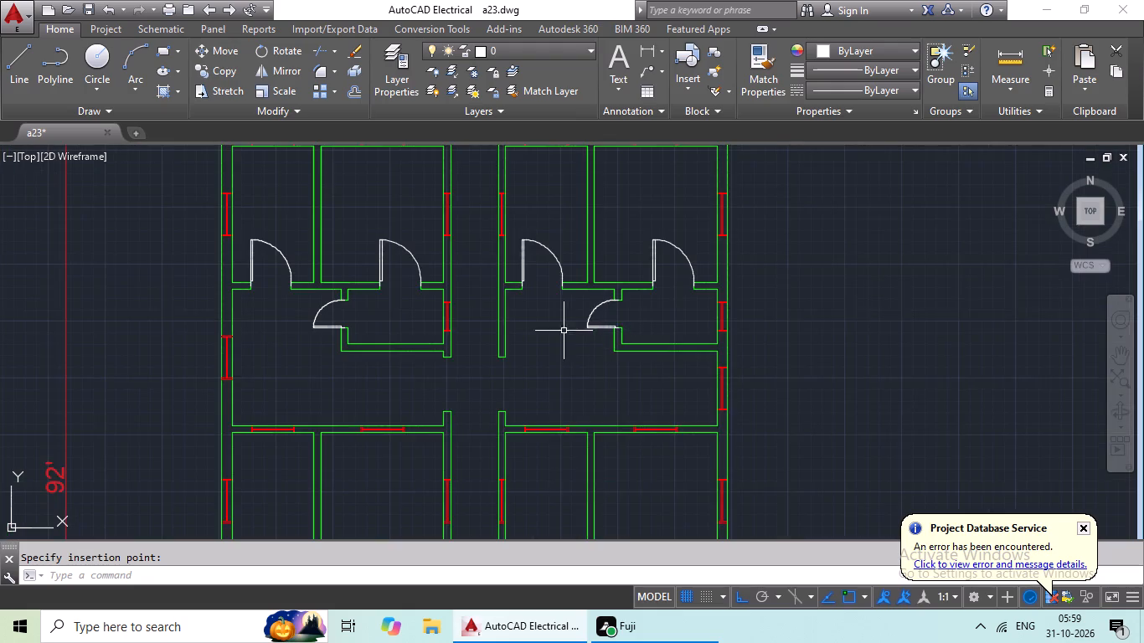
middle_click_drag(559, 348, 544, 455)
left_click(518, 232)
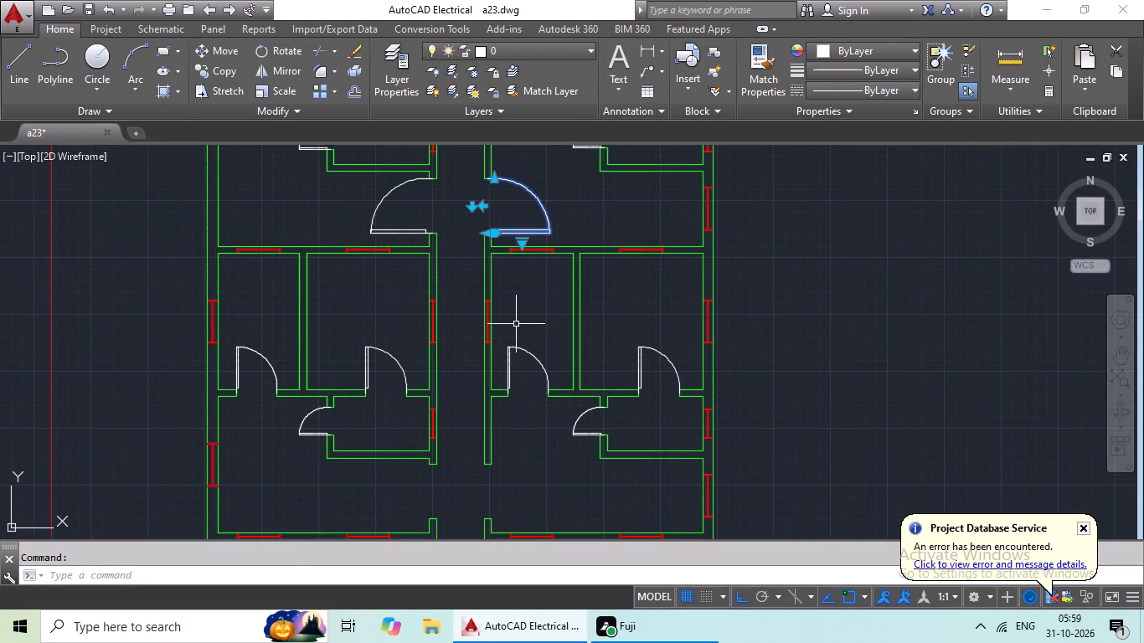
key("ctrl+c")
key("ctrl+v")
scroll(518, 352, "down", 2, "ctrl")
middle_click_drag(508, 421, 522, 324)
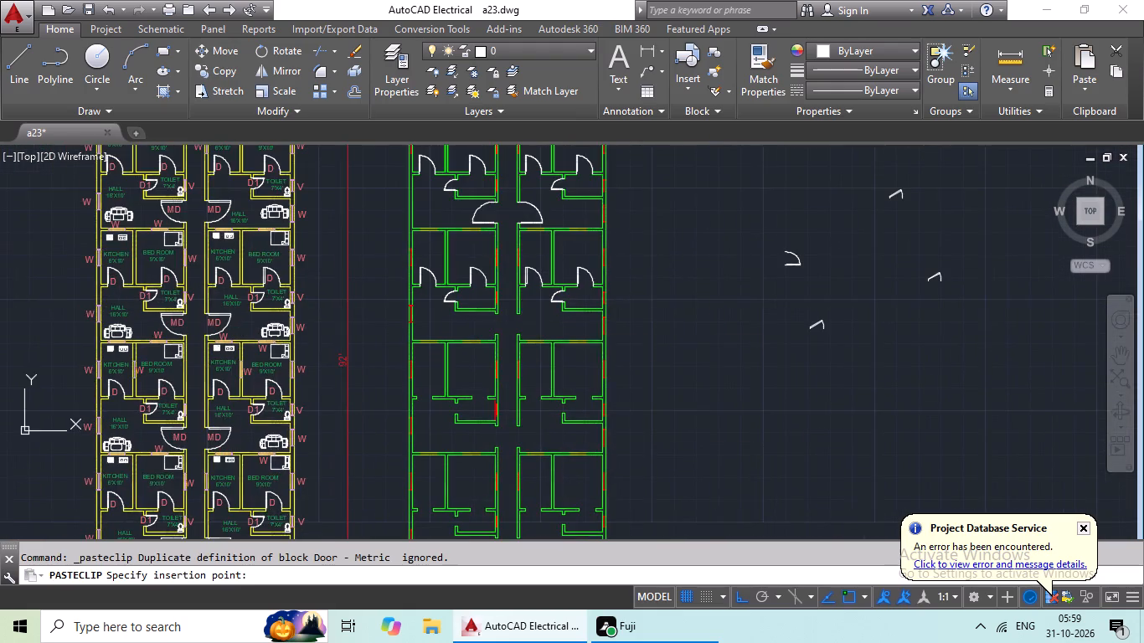
scroll(524, 332, "up", 7)
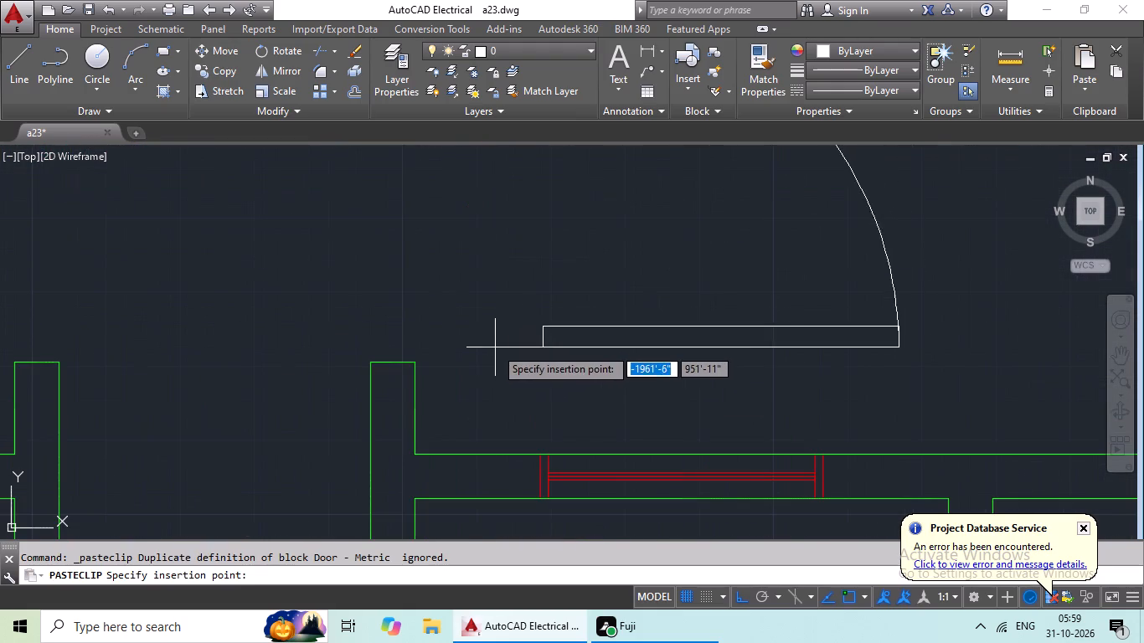
left_click(394, 364)
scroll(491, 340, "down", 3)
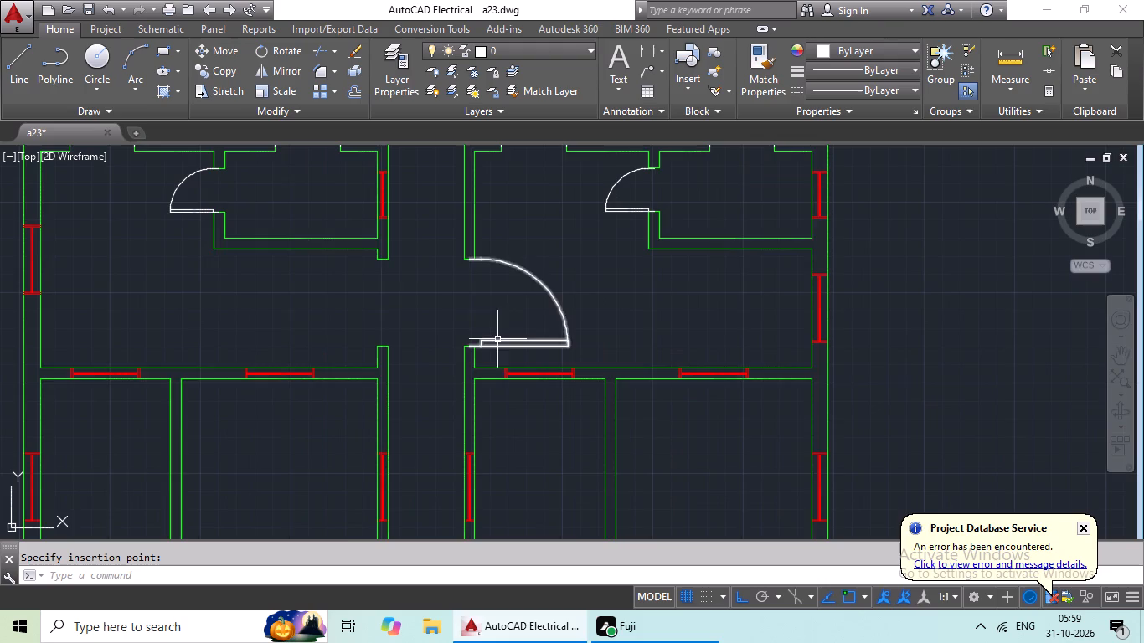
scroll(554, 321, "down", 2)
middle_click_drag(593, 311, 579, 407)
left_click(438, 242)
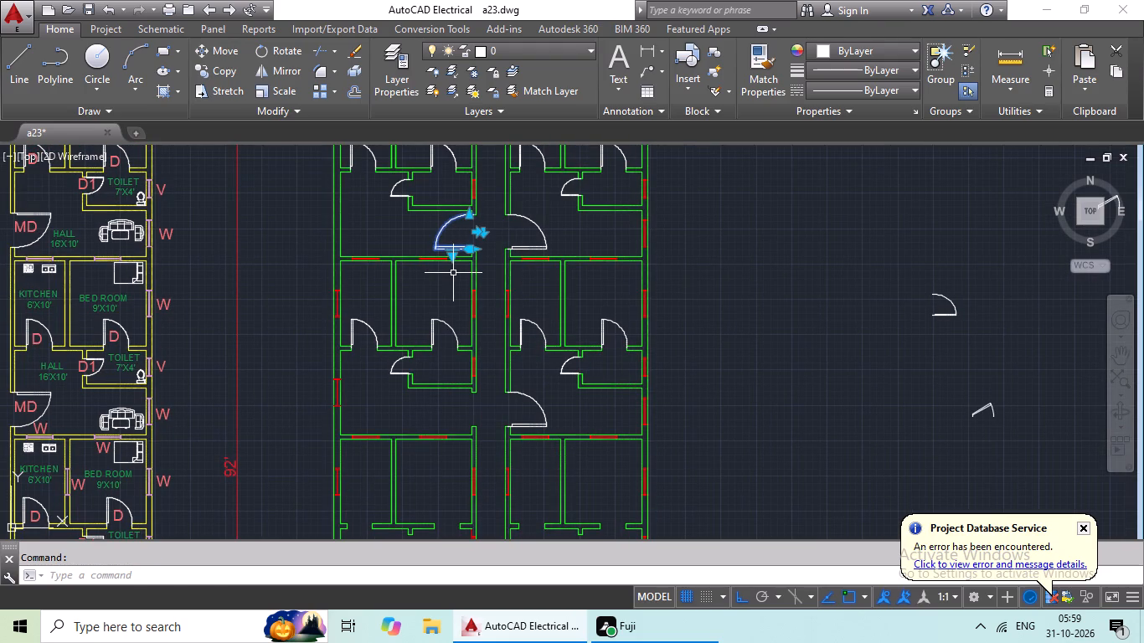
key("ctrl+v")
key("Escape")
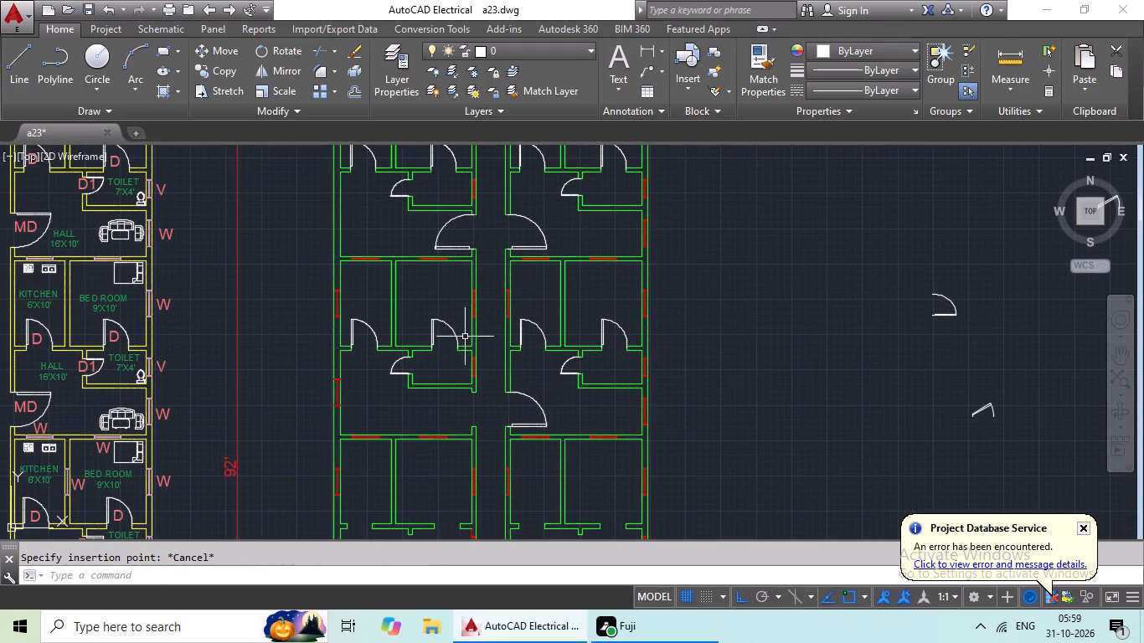
Copy the top-left unit's main entrance door and paste it into the entrance opening of the second-row left unit.
left_click(448, 250)
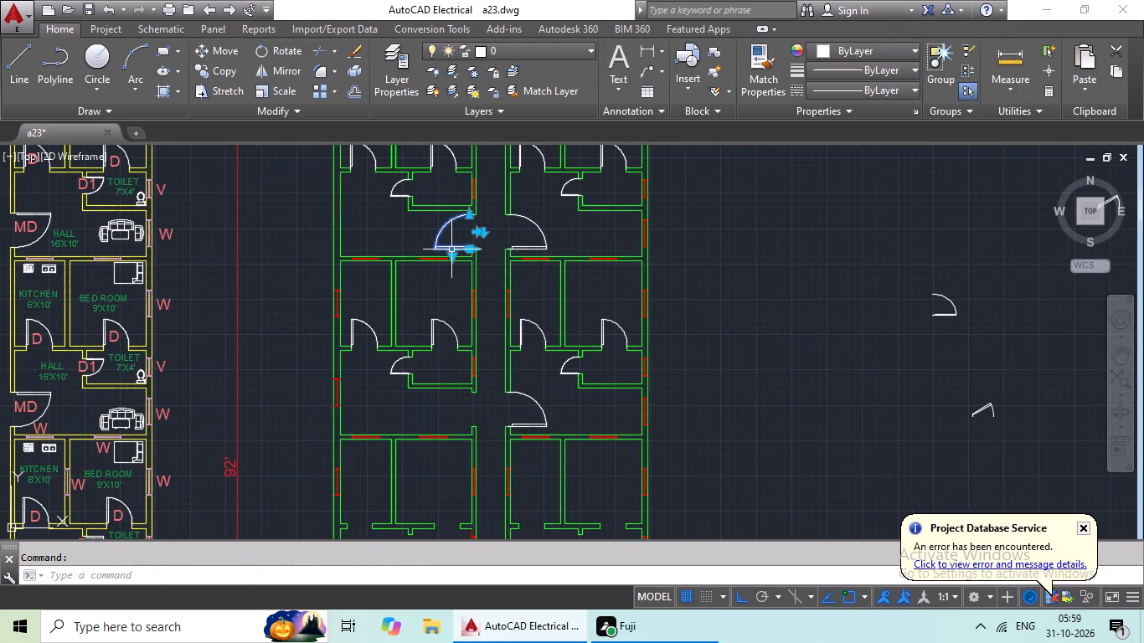
key("ctrl+c")
key("ctrl+v")
scroll(411, 435, "up", 3)
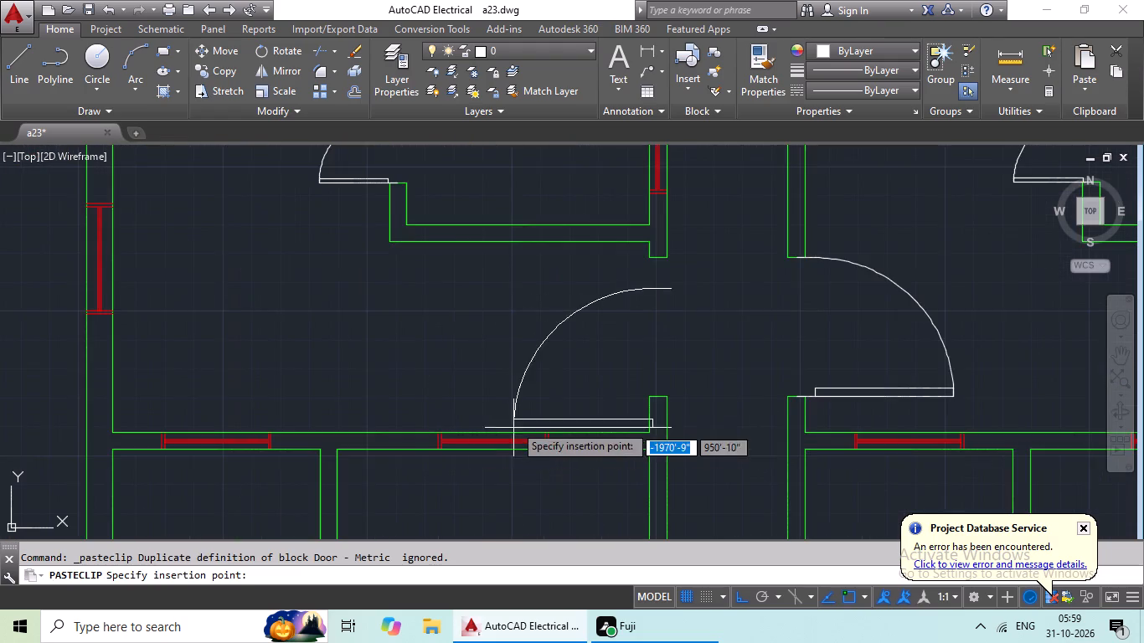
scroll(525, 399, "up", 2)
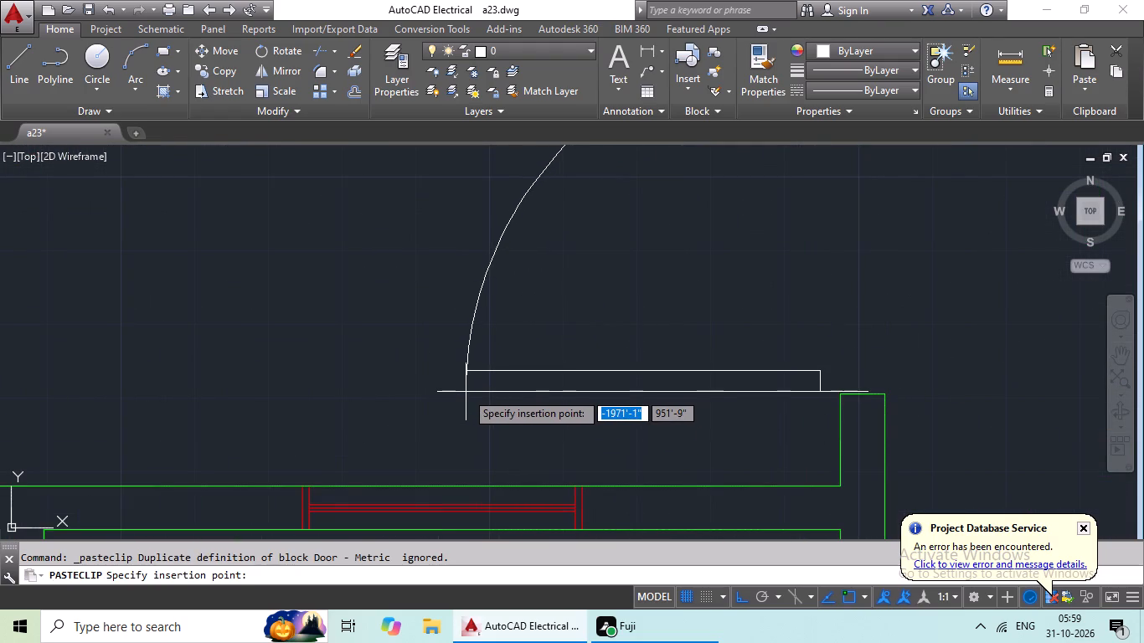
left_click(466, 394)
Copy the second-row left unit's kitchen door and paste it into the kitchen opening of the third-row left unit.
scroll(598, 362, "down", 4)
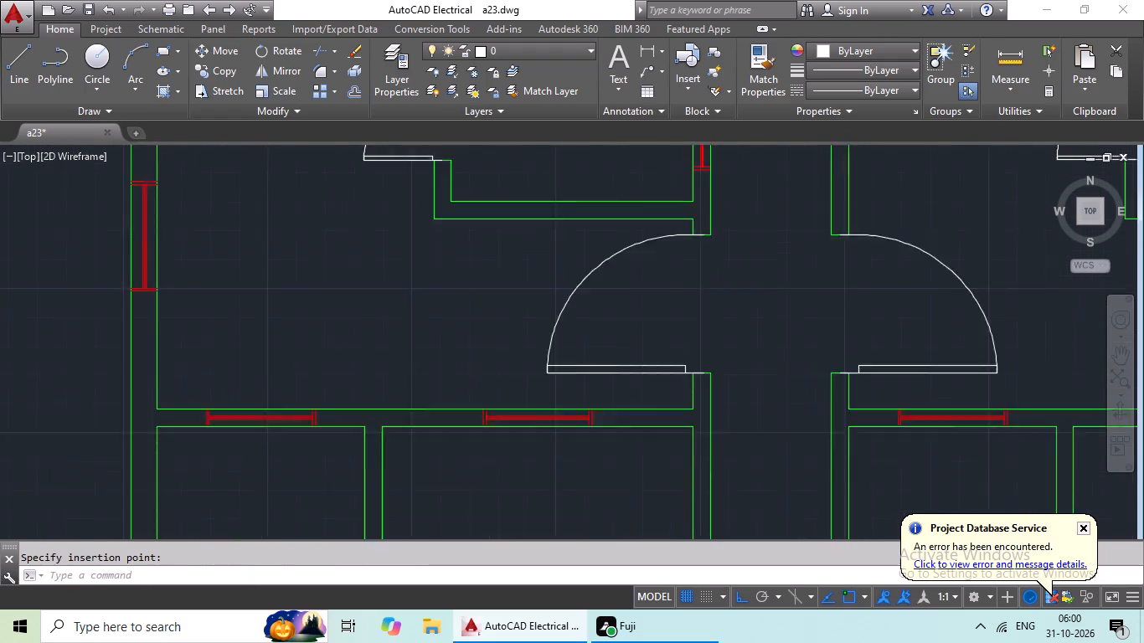
middle_click_drag(653, 342, 593, 352)
scroll(621, 364, "down", 1)
middle_click_drag(623, 364, 550, 399)
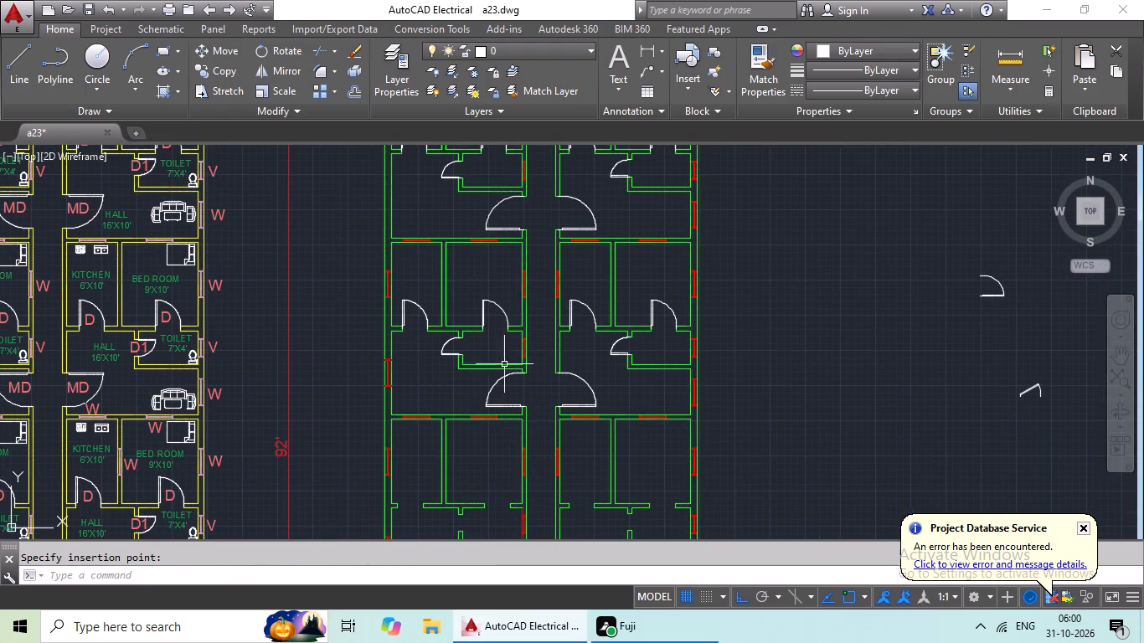
left_click(425, 314)
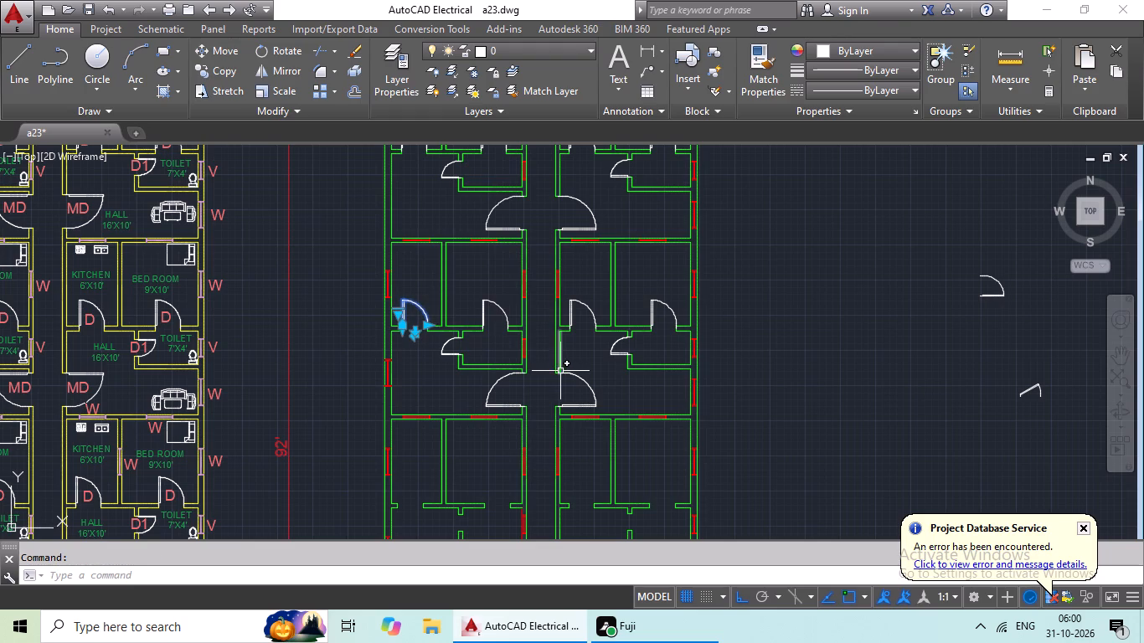
key("ctrl+c")
key("ctrl+v")
middle_click_drag(546, 446, 559, 411, "ctrl")
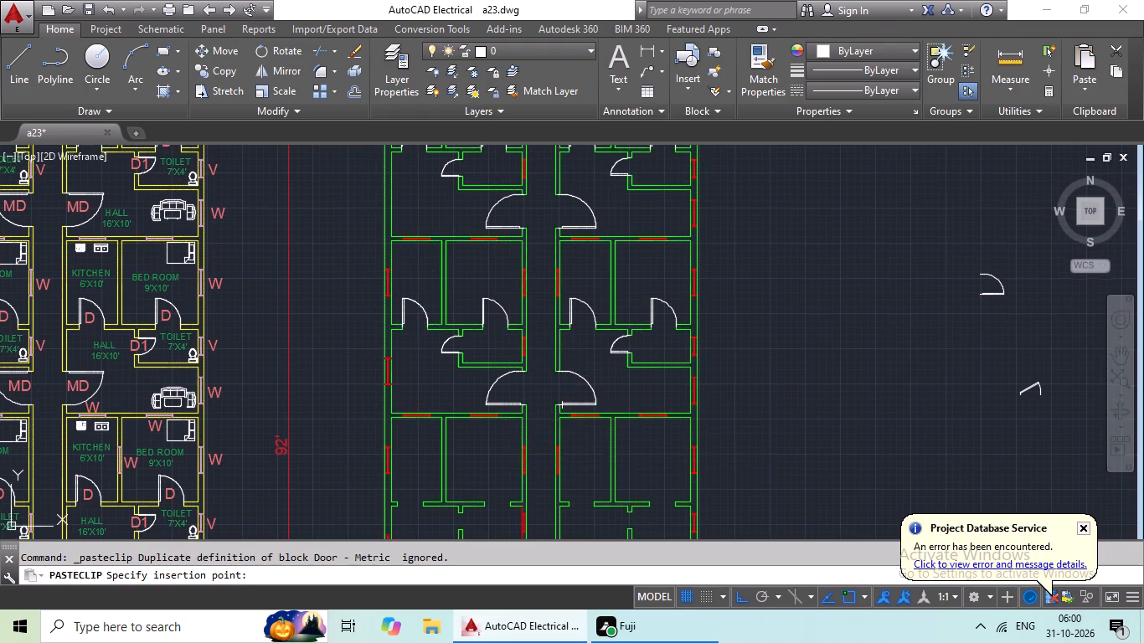
middle_click_drag(559, 411, 590, 327, "ctrl")
middle_click_drag(549, 433, 595, 326)
scroll(442, 355, "up", 3)
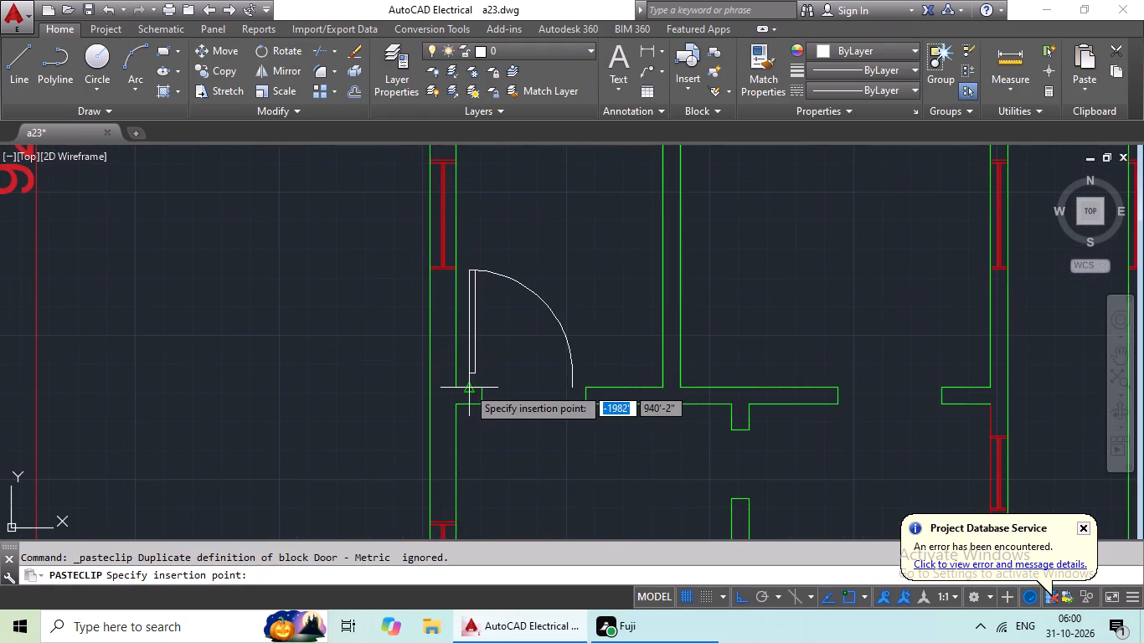
scroll(474, 396, "up", 3)
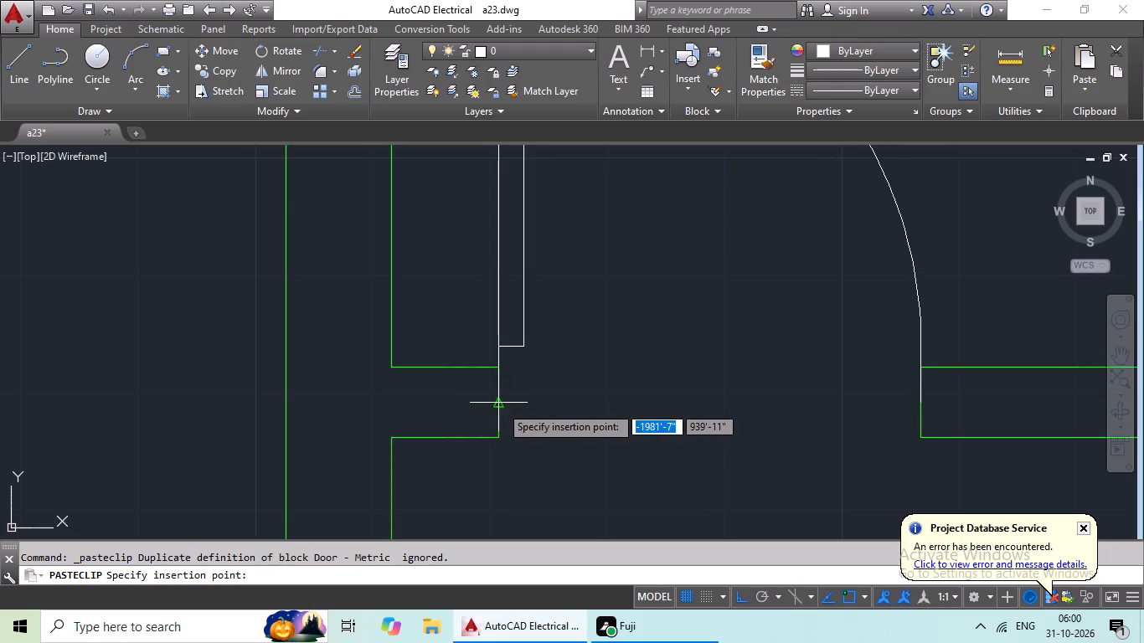
left_click(498, 406)
Paste the copied room door into the bedroom opening of the third-row left unit.
scroll(585, 396, "down", 4)
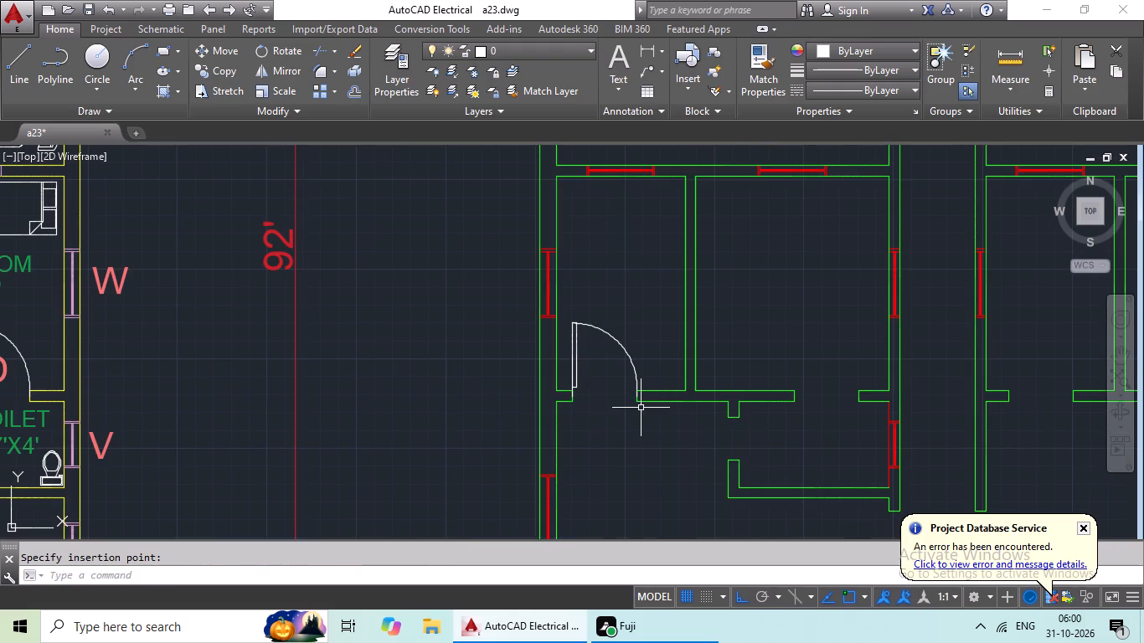
key("ctrl+v")
scroll(801, 396, "up", 3)
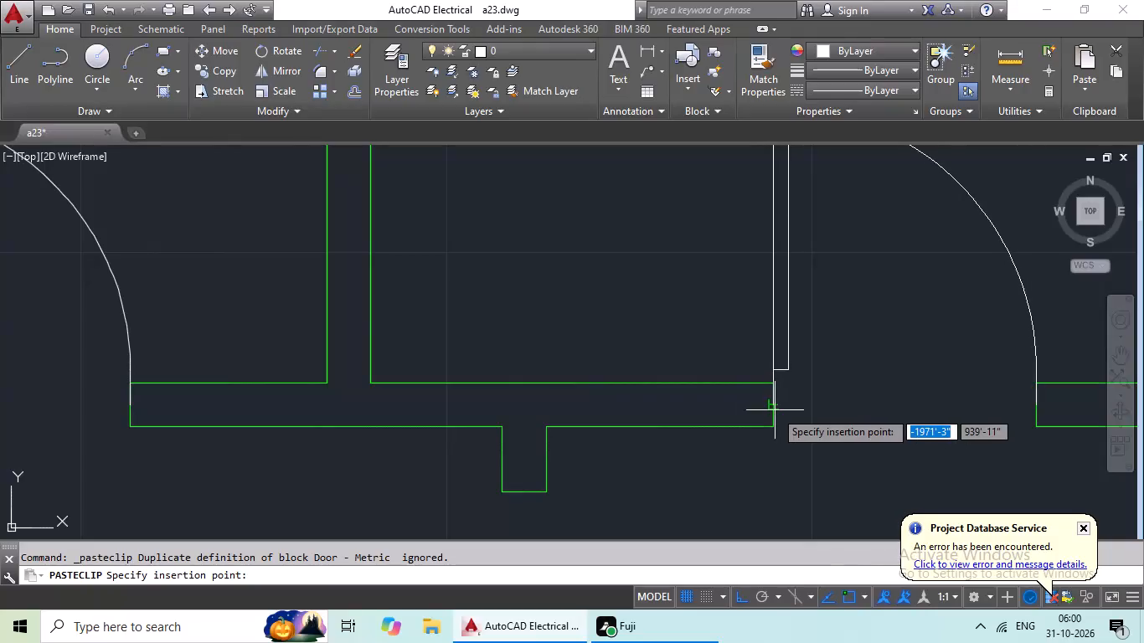
left_click(776, 405)
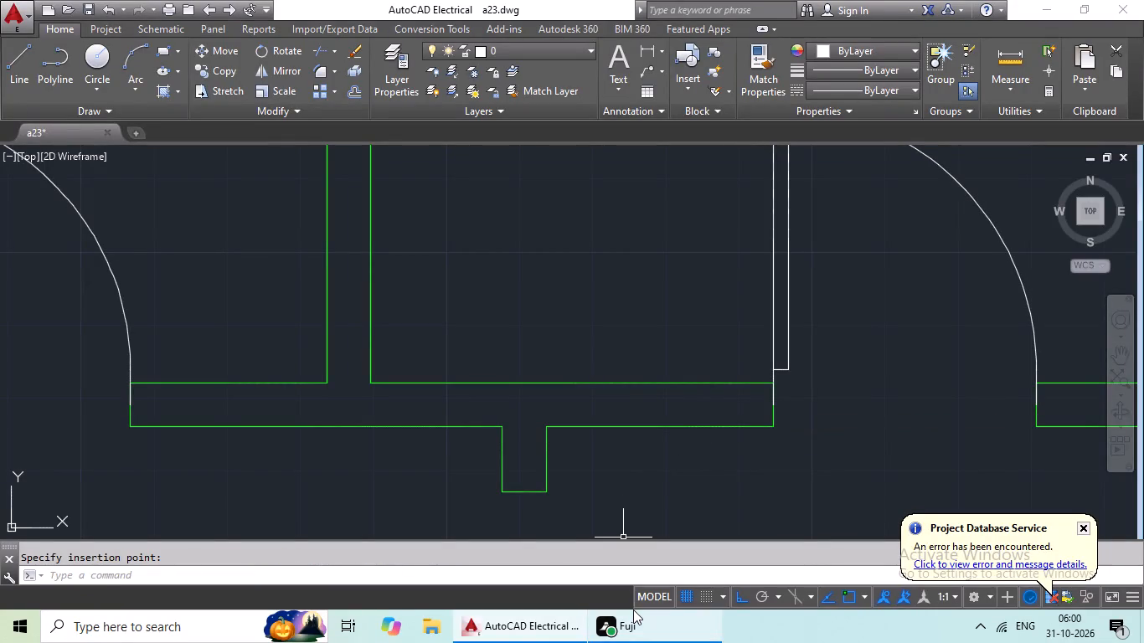
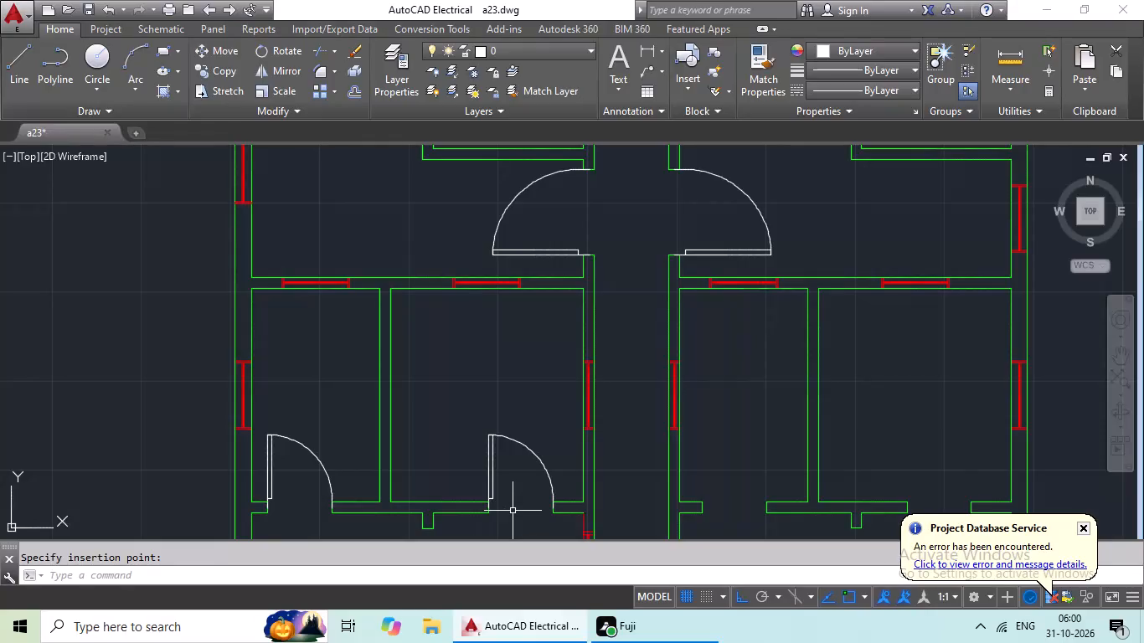
Paste the copied room door into the kitchen opening, in the smaller room of the third-row right unit.
key("ctrl+v")
scroll(716, 459, "down", 2)
middle_click_drag(719, 452, 608, 394)
scroll(641, 414, "up", 3)
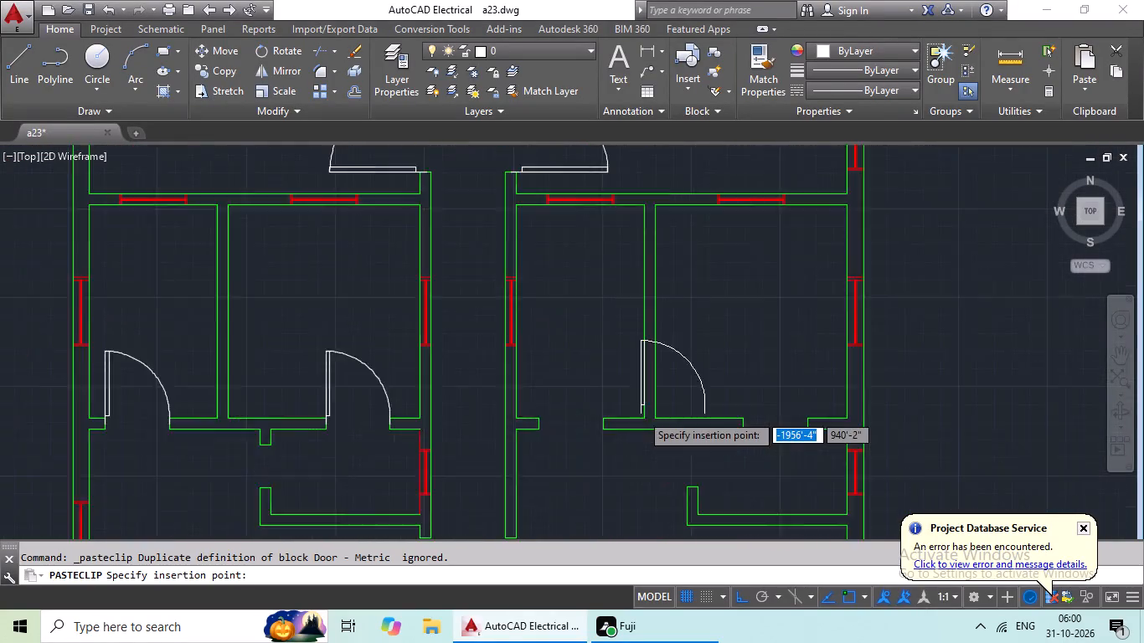
scroll(641, 414, "up", 1)
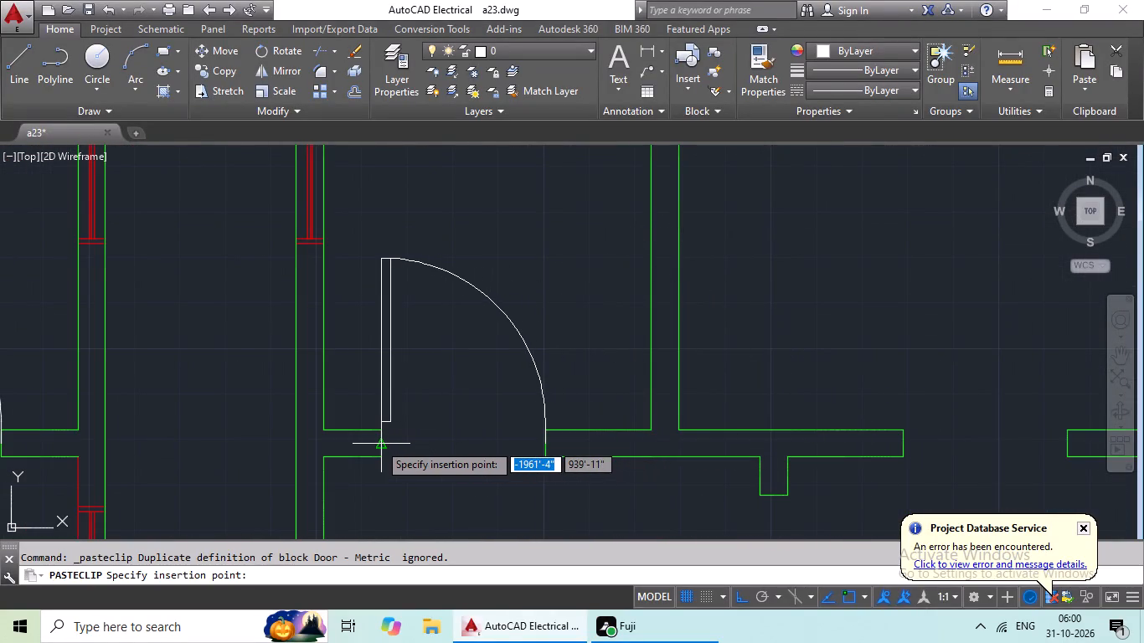
left_click(379, 443)
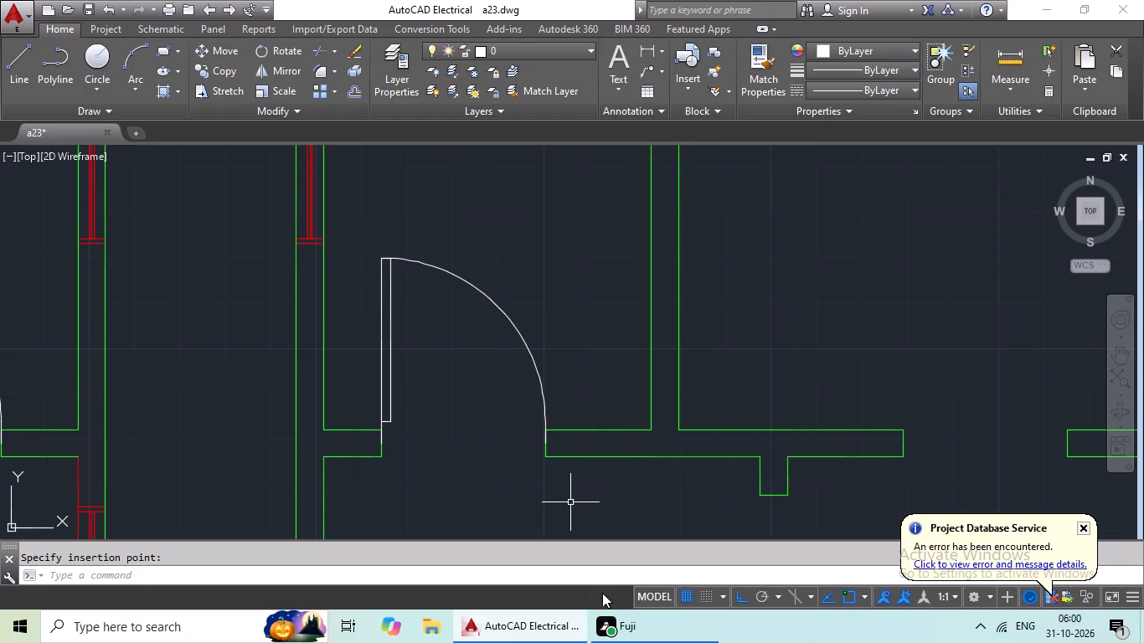
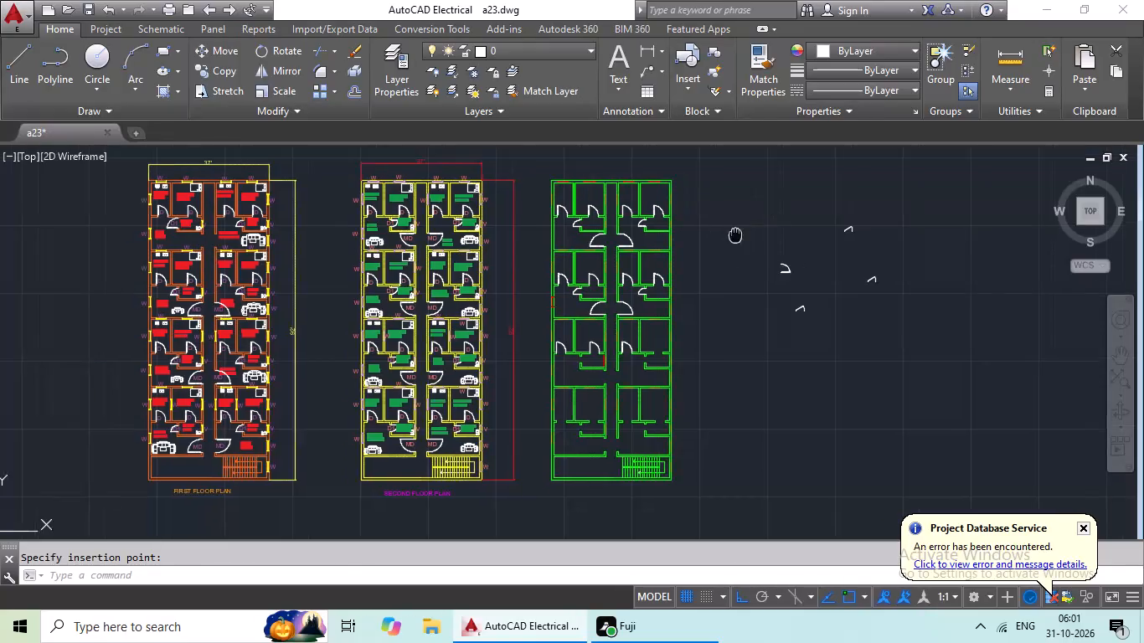
Erase the four spare door blocks lying in the empty space beside the green floor plan.
left_click_drag(826, 234, 865, 390)
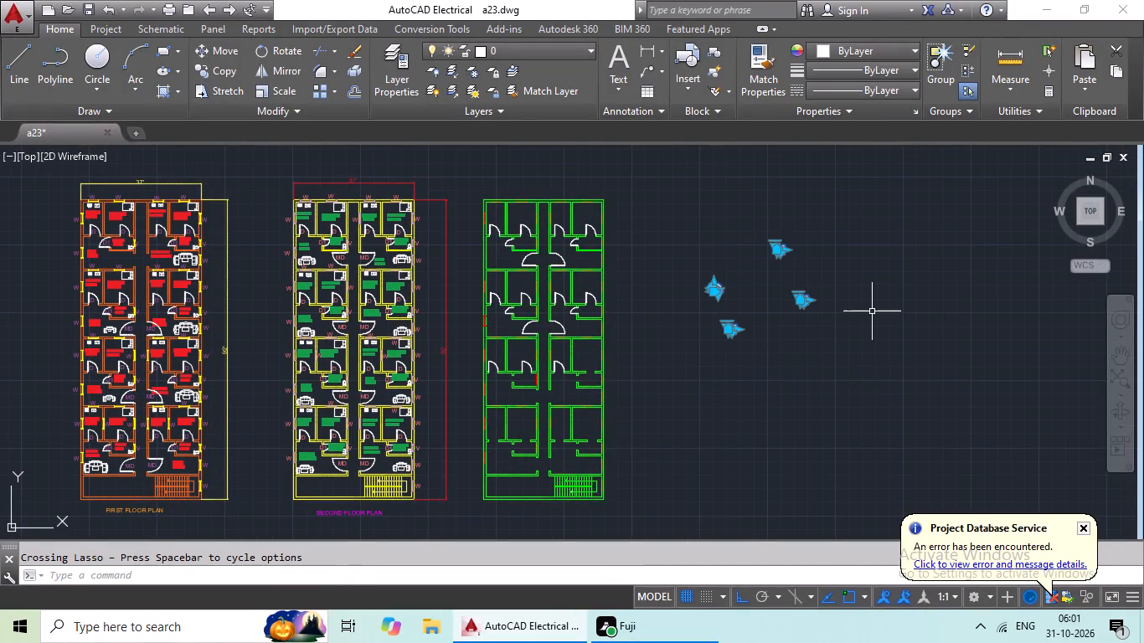
key("Delete")
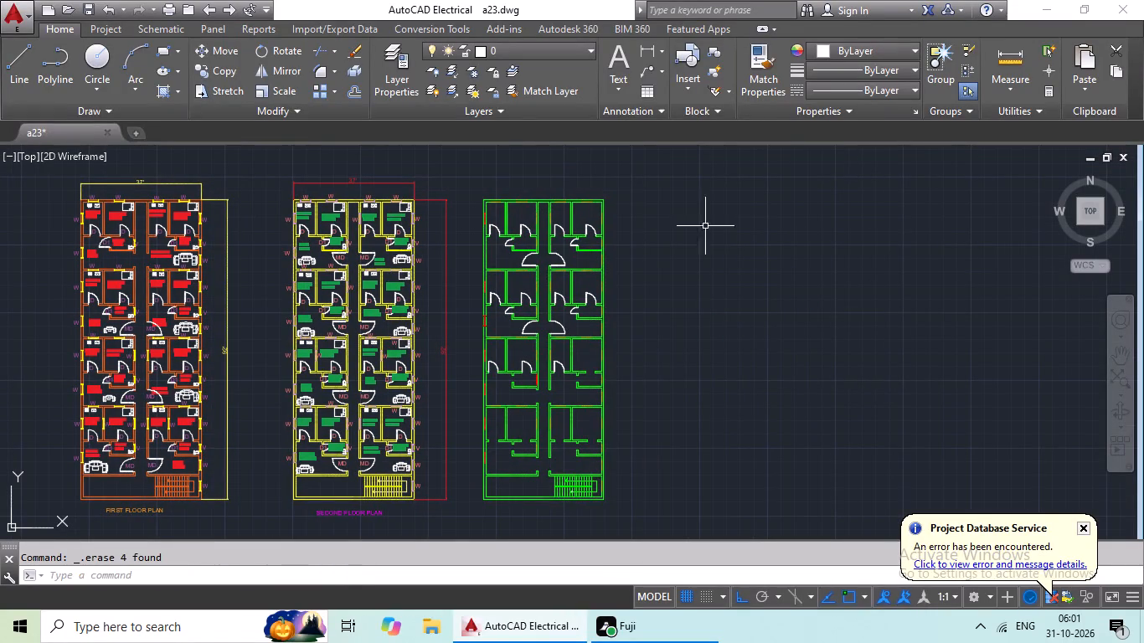
Erase the entire unfinished green floor plan, including its leftover wall, window and opening fragments.
left_click_drag(652, 181, 647, 514)
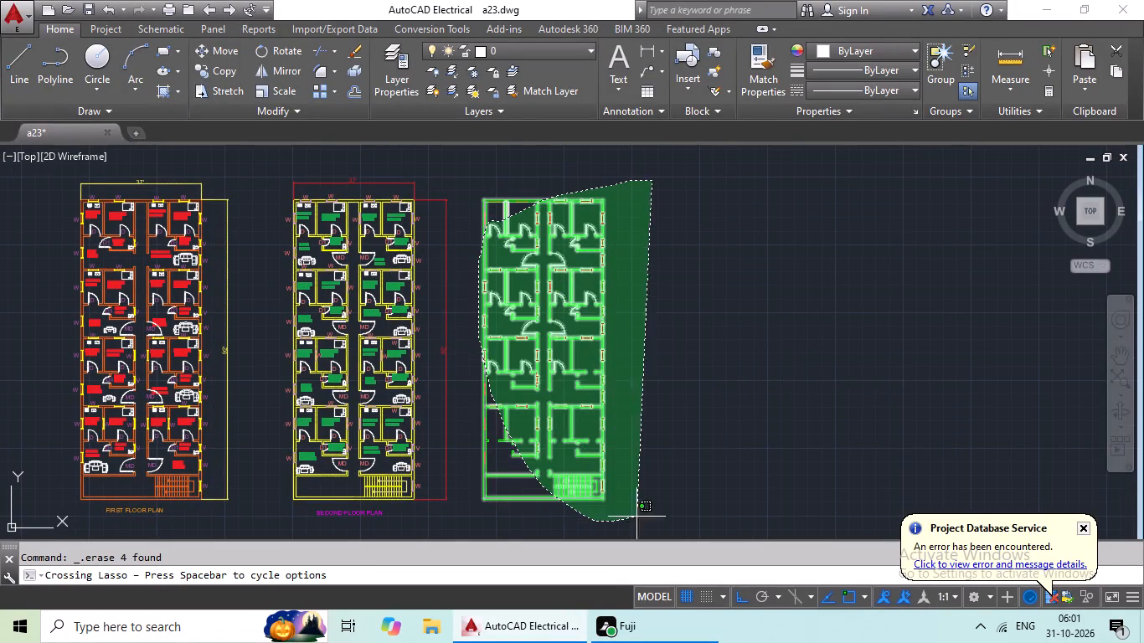
left_click_drag(647, 514, 653, 507)
key("Delete")
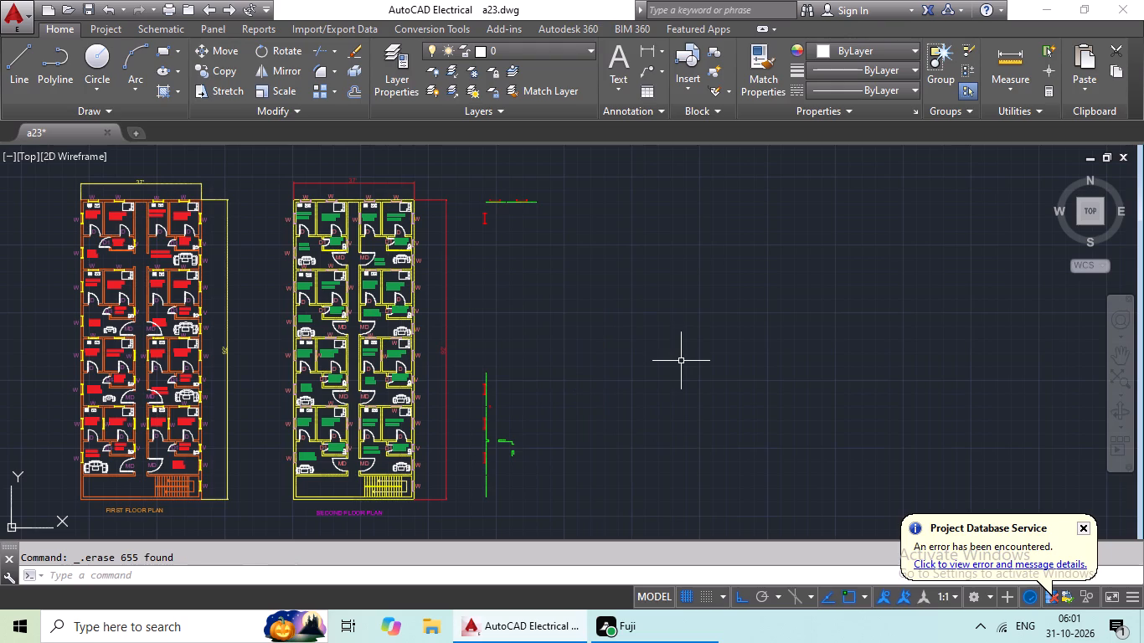
scroll(564, 188, "up", 2)
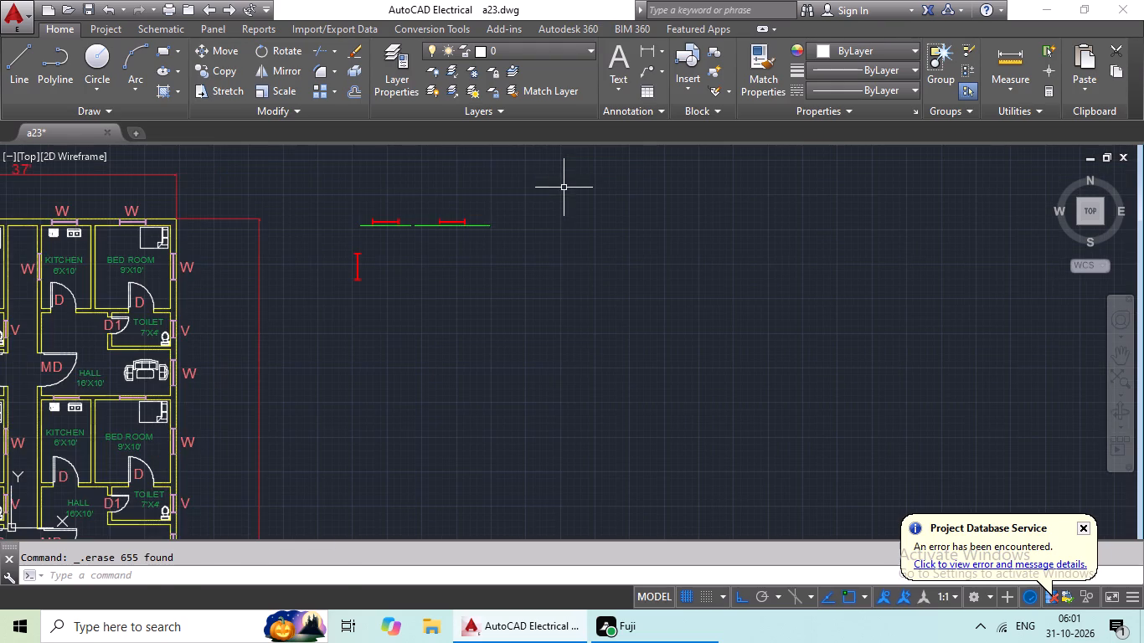
left_click_drag(549, 185, 451, 394)
middle_click_drag(482, 388, 495, 169)
middle_click_drag(459, 362, 445, 194)
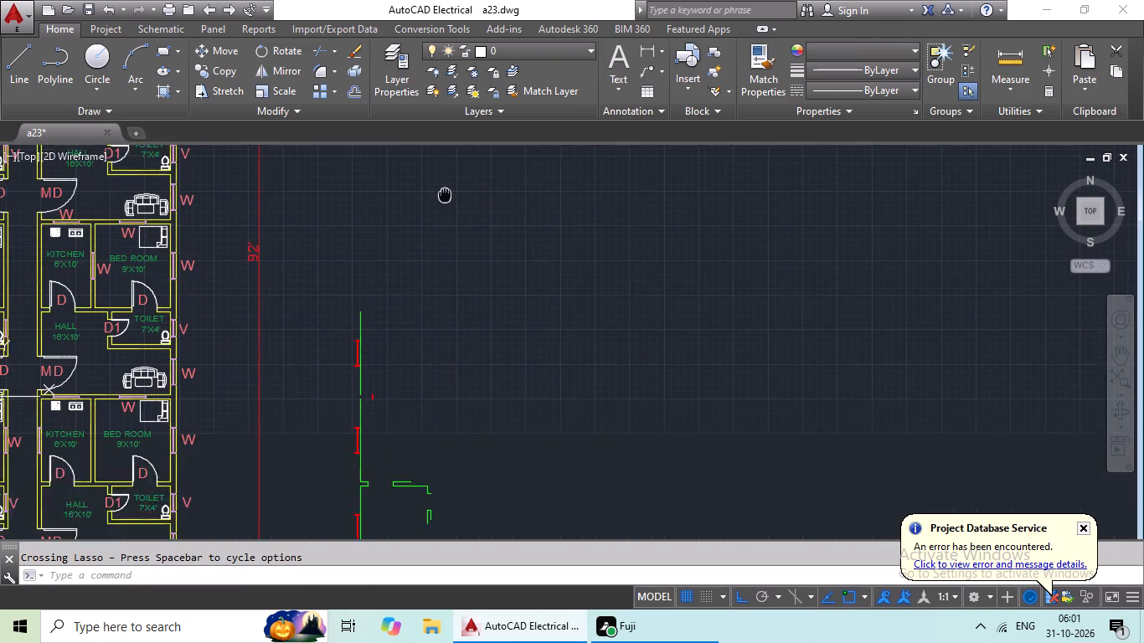
scroll(435, 232, "down", 1)
left_click_drag(442, 235, 385, 470)
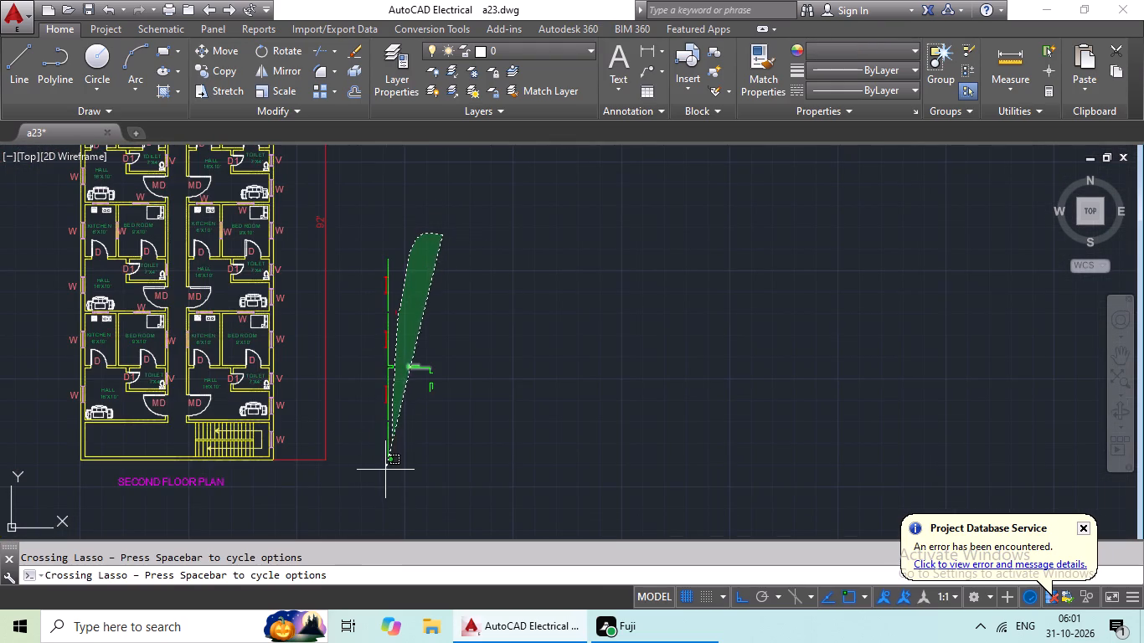
left_click_drag(385, 470, 471, 440)
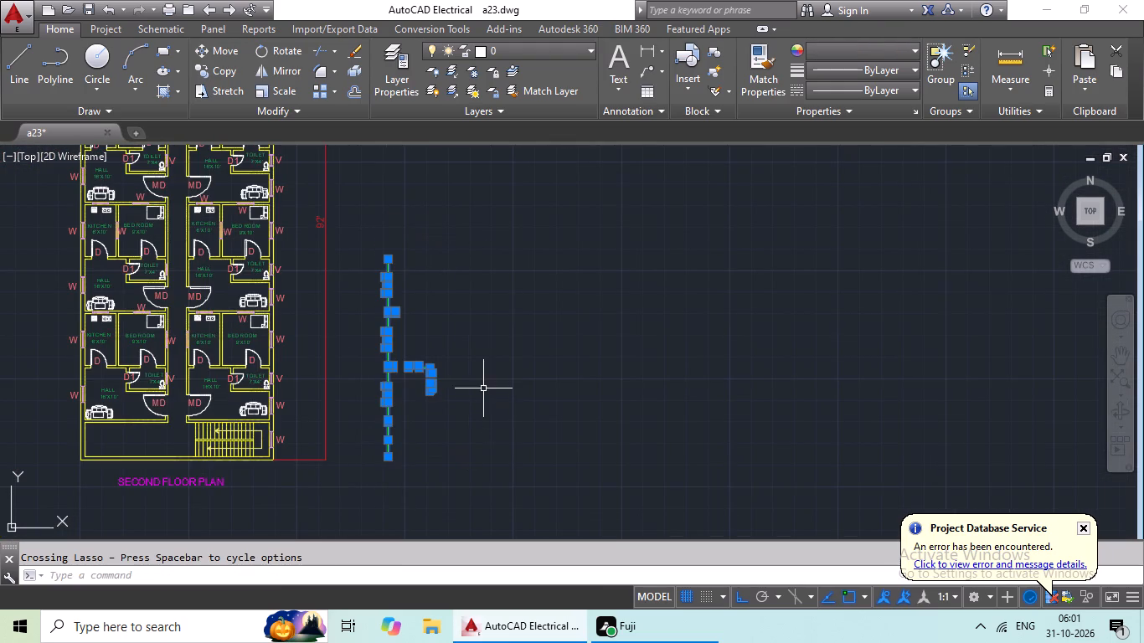
key("Delete")
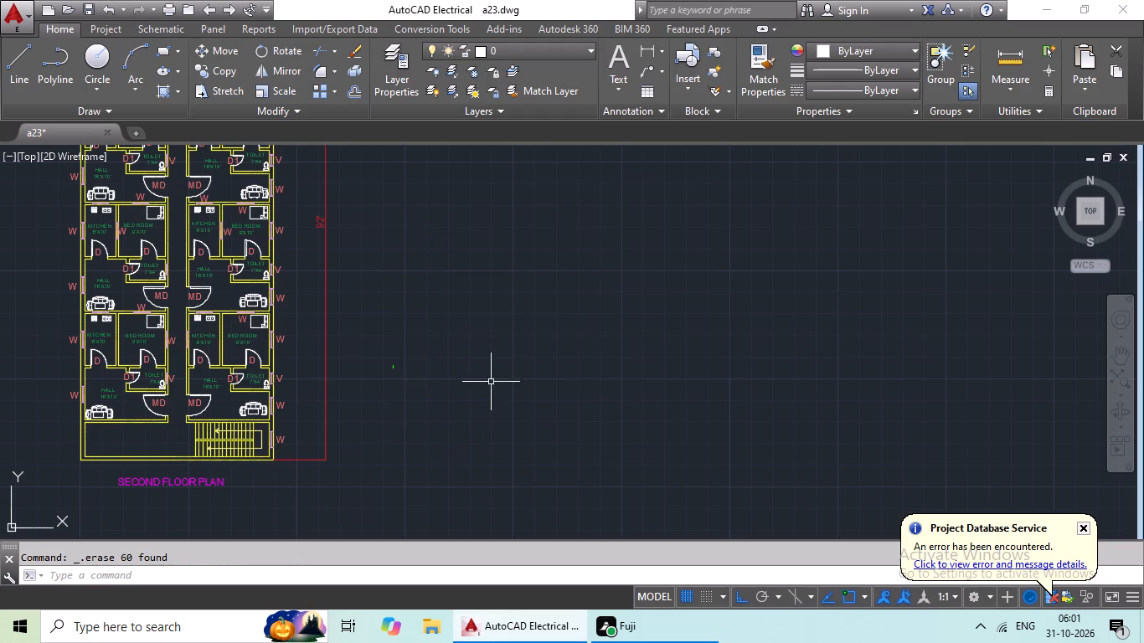
left_click_drag(419, 345, 389, 365)
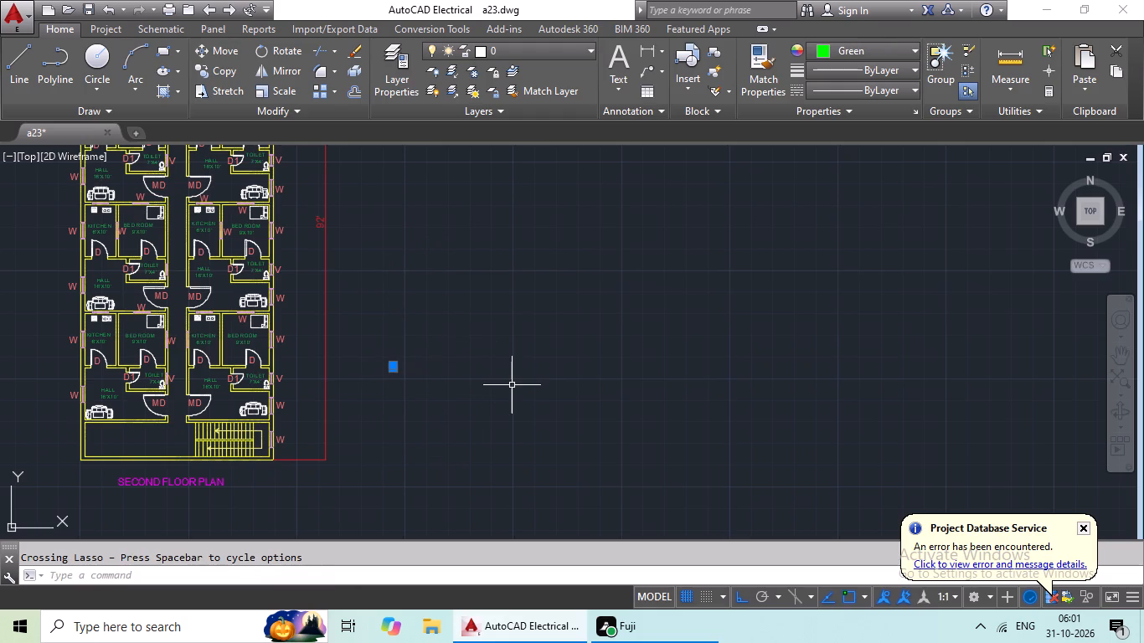
key("Delete")
Save the drawing under the new name a24.dwg in the same folder as a23.dwg.
scroll(485, 406, "down", 3)
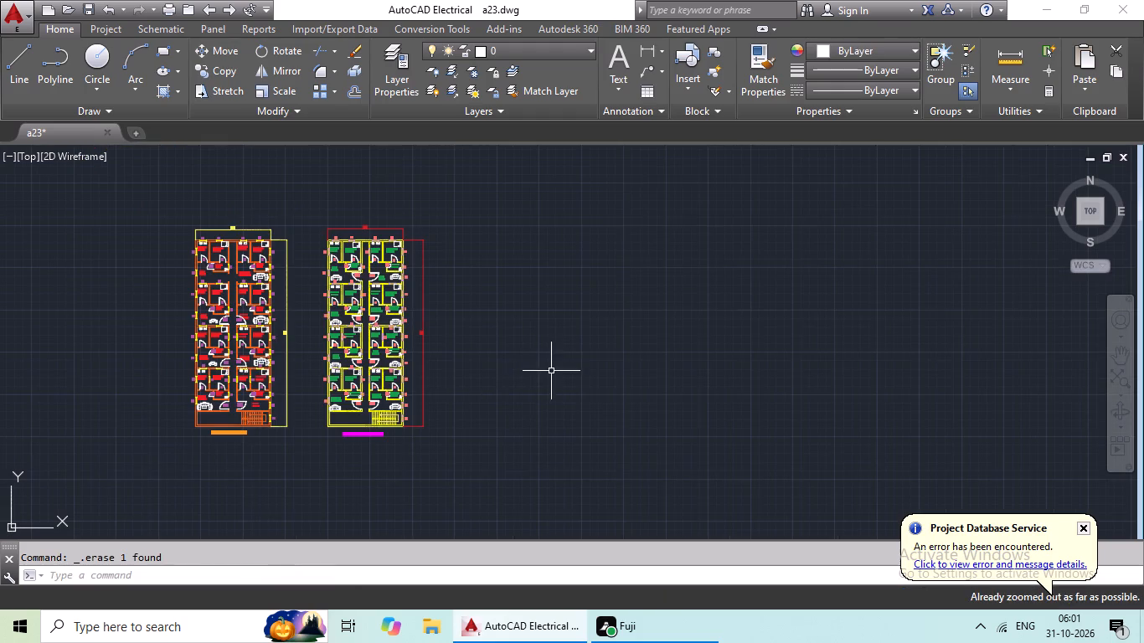
middle_click_drag(551, 371, 438, 399)
middle_click_drag(444, 387, 722, 394)
scroll(695, 381, "up", 1)
middle_click_drag(690, 379, 745, 379)
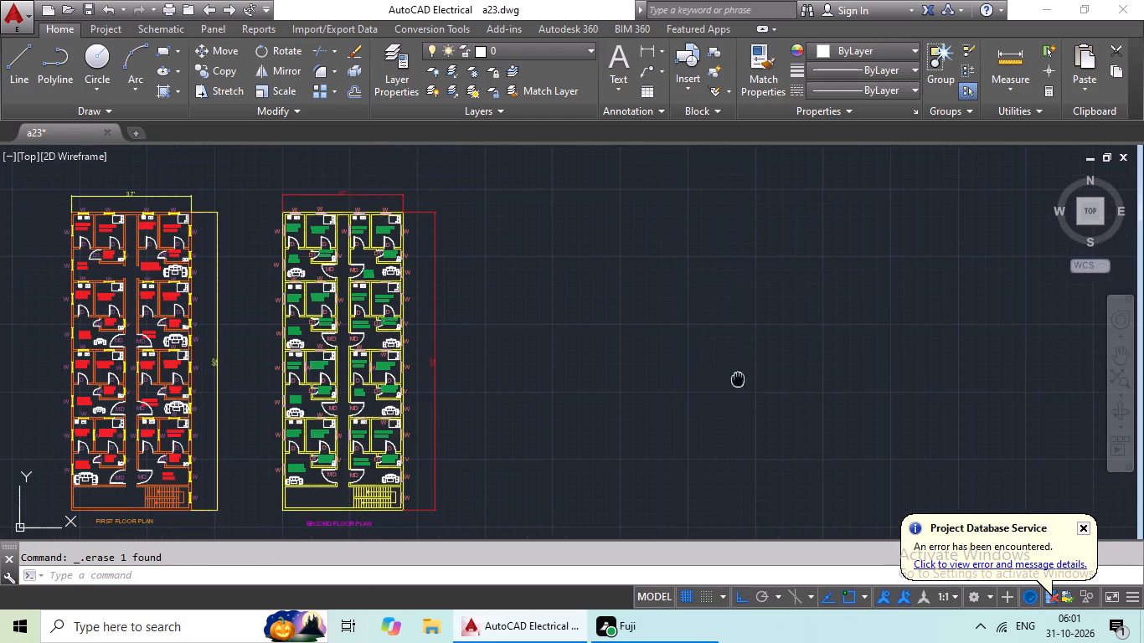
middle_click_drag(745, 379, 845, 377)
left_click(20, 19)
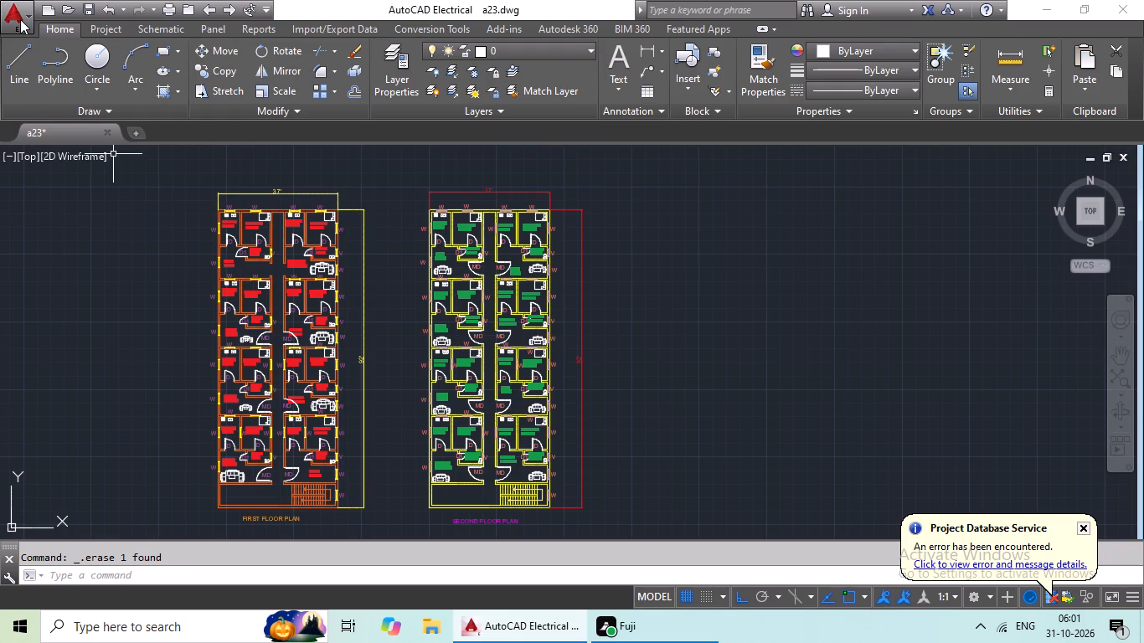
left_click(59, 218)
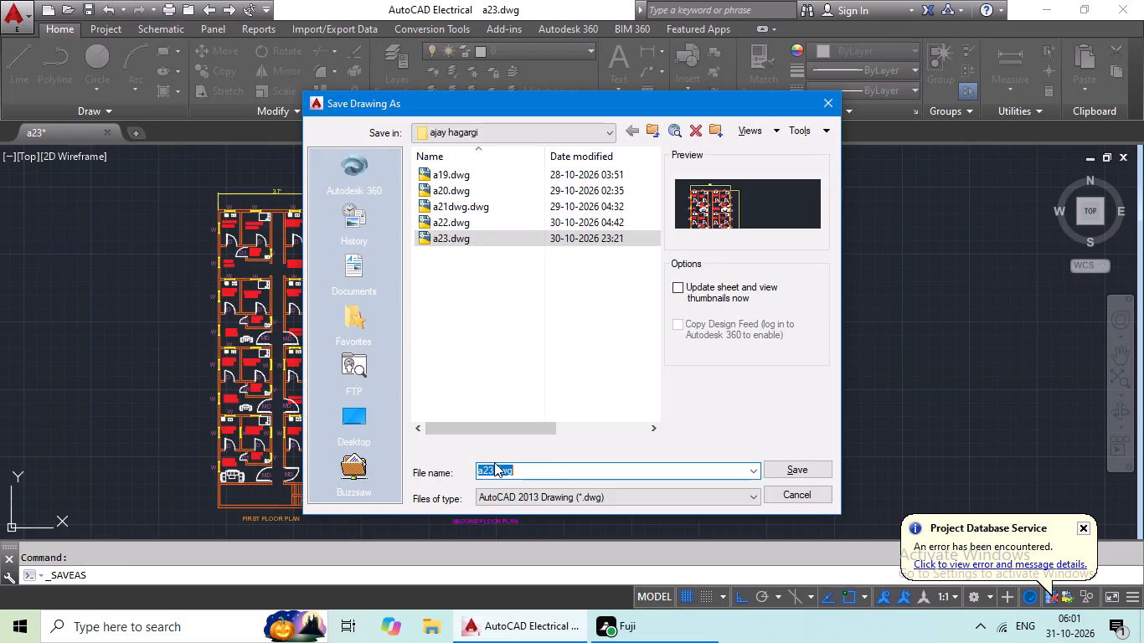
left_click(493, 471)
key("BackSpace")
key("4")
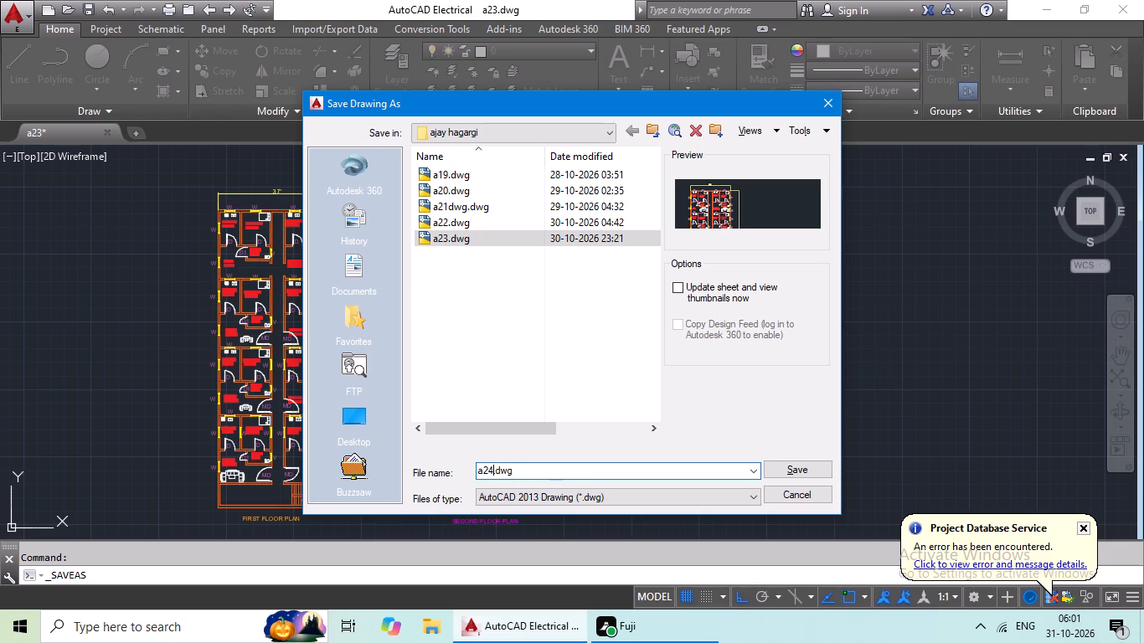
left_click(811, 465)
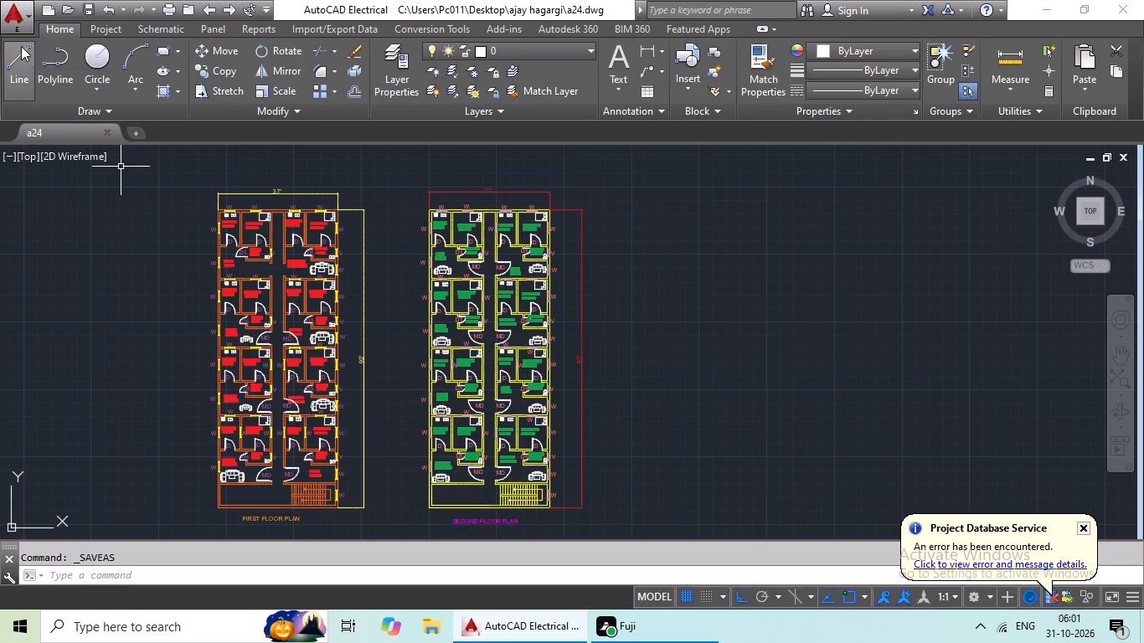
Turn off command log file recording with LOGFILEOFF.
left_click(28, 16)
left_click(763, 313)
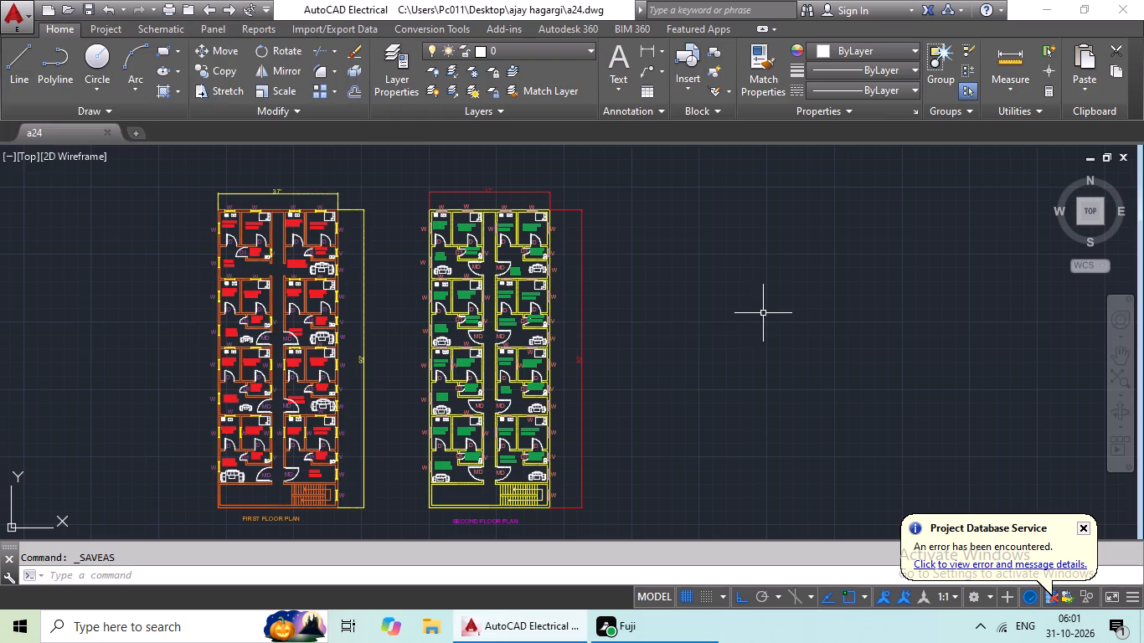
type("log")
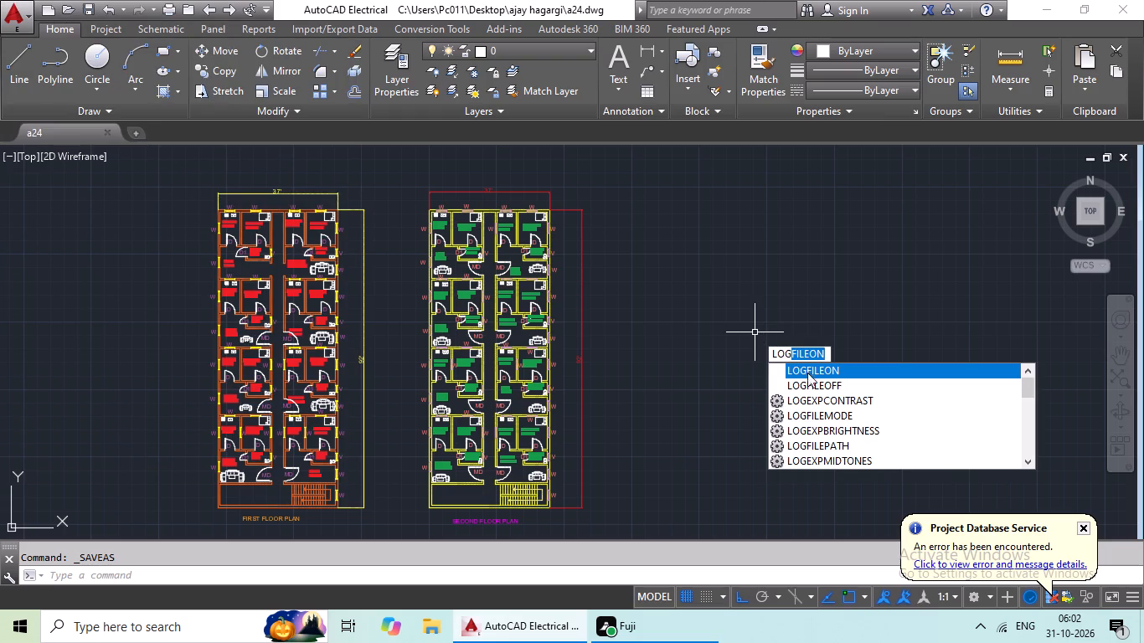
left_click(813, 386)
Save the drawing again as a24.dwg, replacing the existing file.
left_click(20, 10)
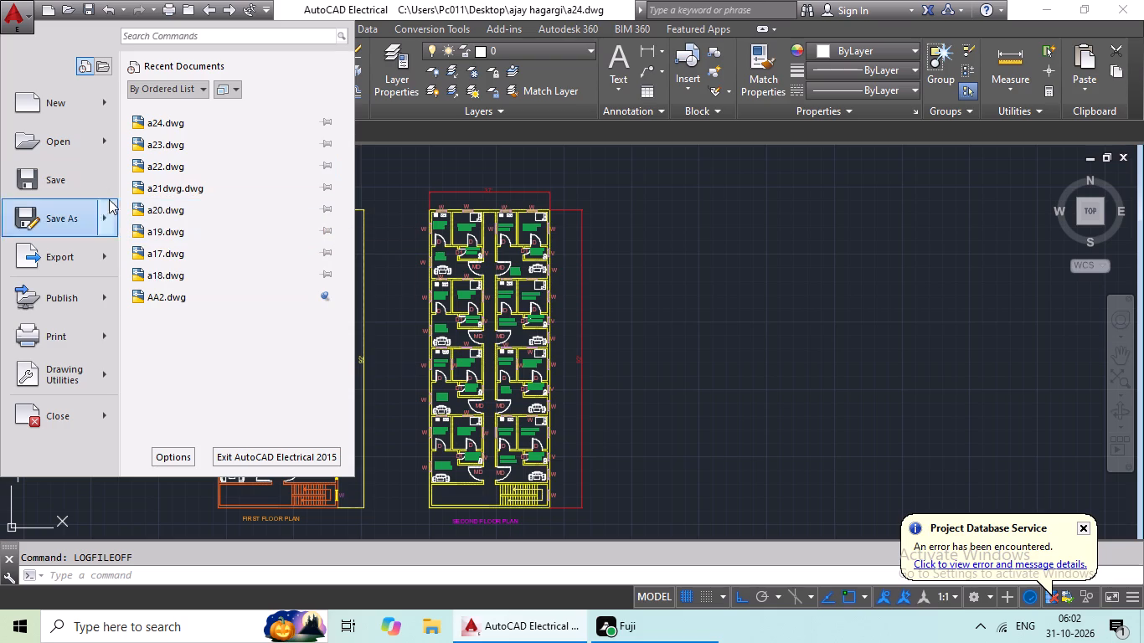
left_click(61, 222)
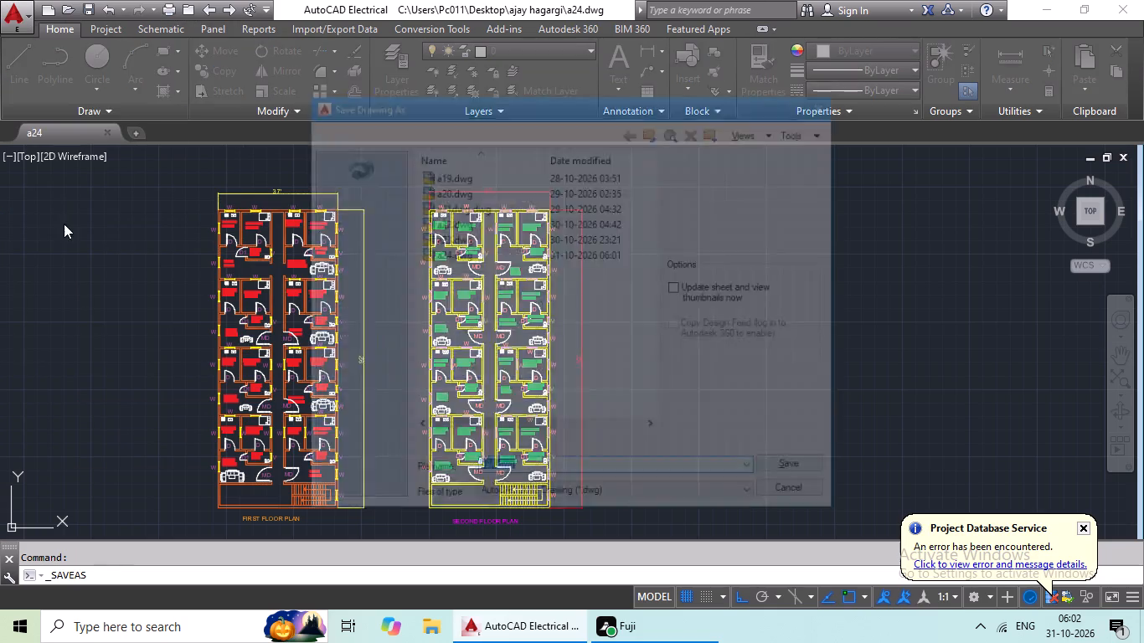
left_click(798, 471)
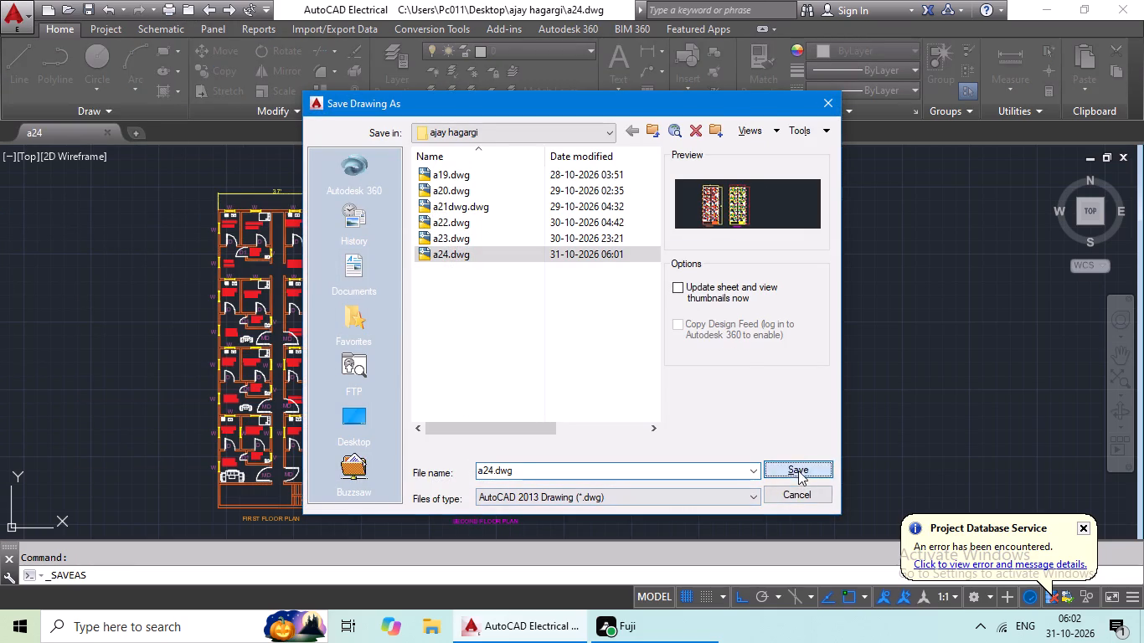
left_click(549, 350)
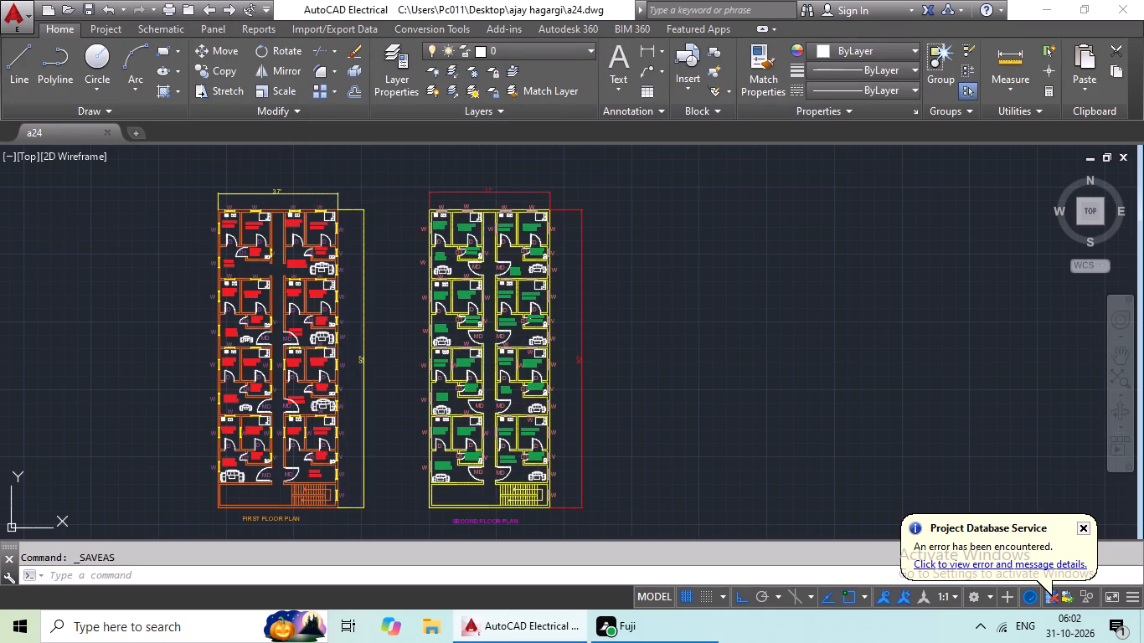
Set up a plot with the previous plot's page setup and a window around both the first and second floor plans.
key("ctrl+p")
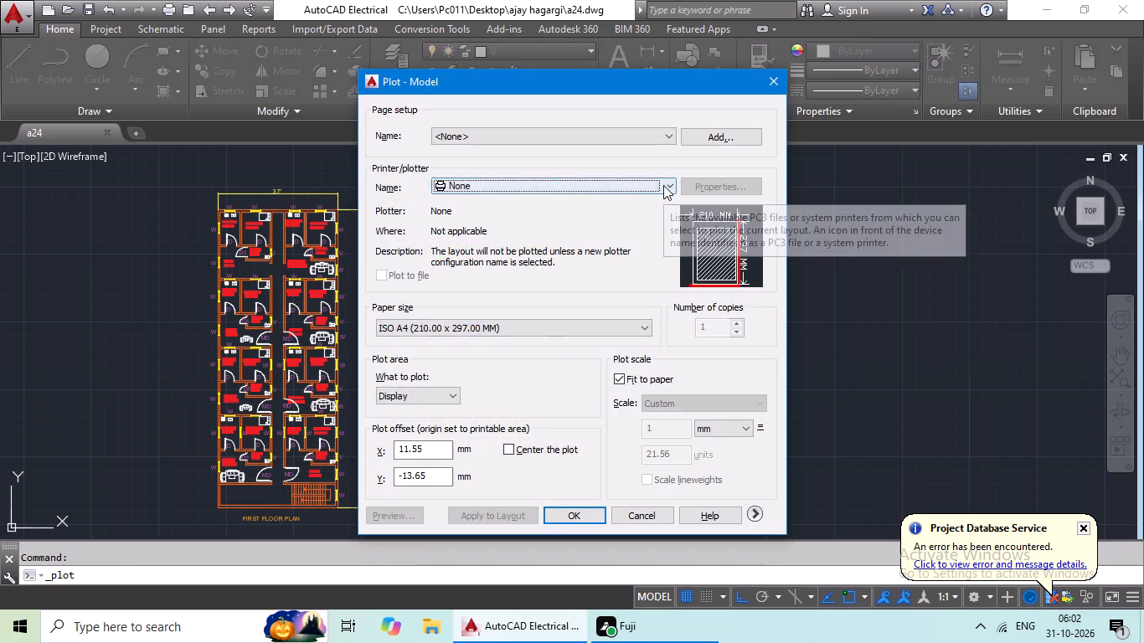
left_click(673, 134)
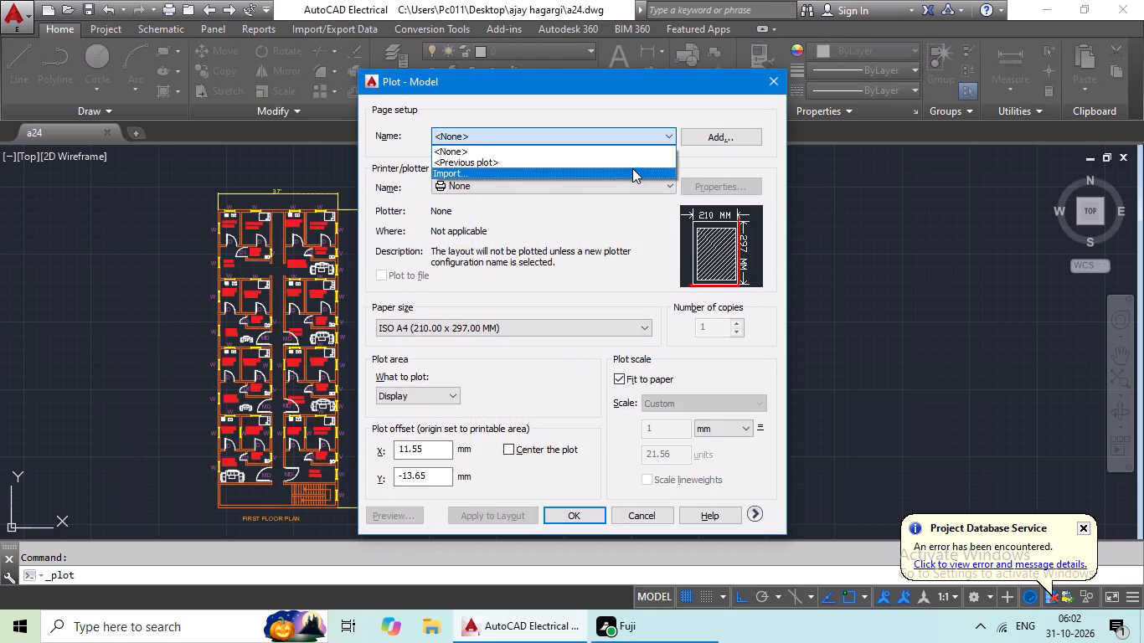
left_click(632, 166)
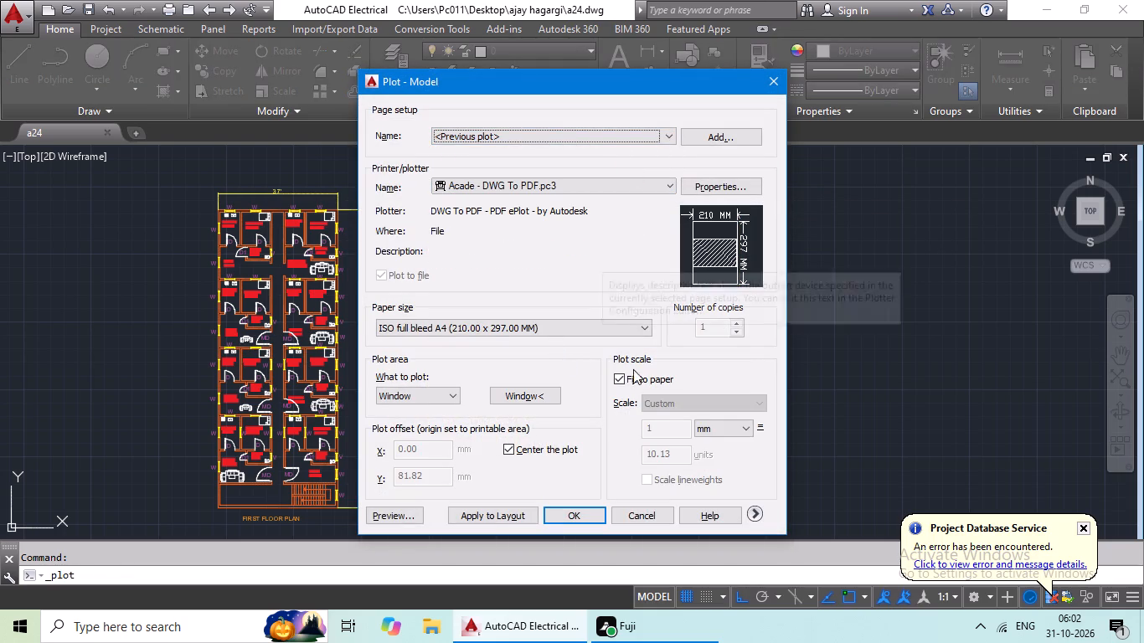
left_click(523, 395)
scroll(202, 251, "down", 1)
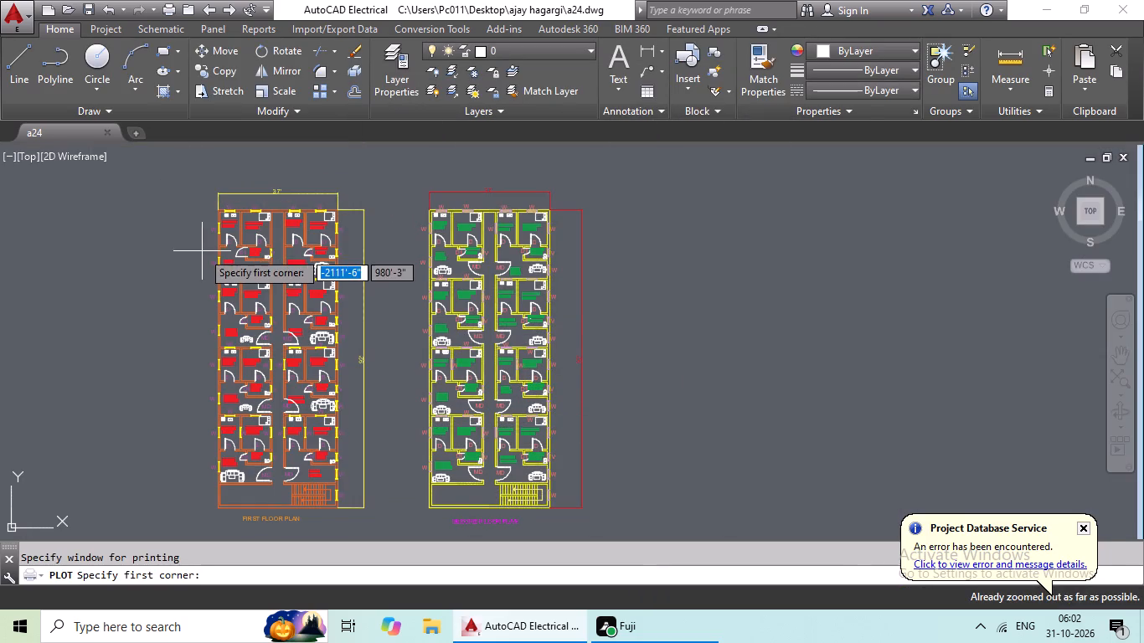
left_click_drag(206, 178, 405, 539)
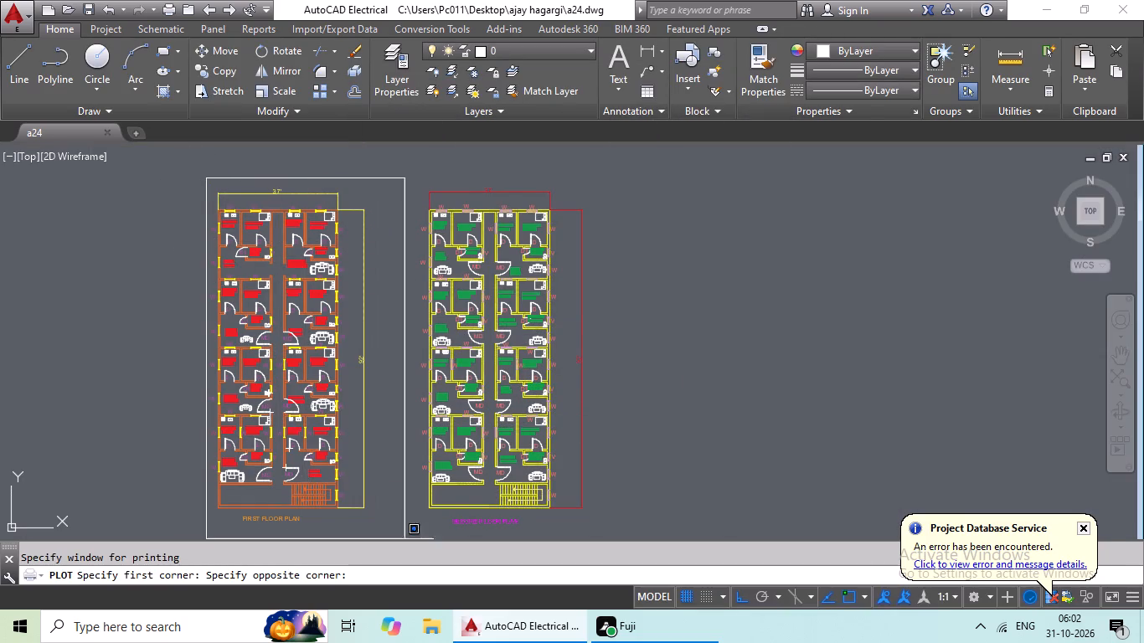
left_click_drag(405, 539, 593, 496)
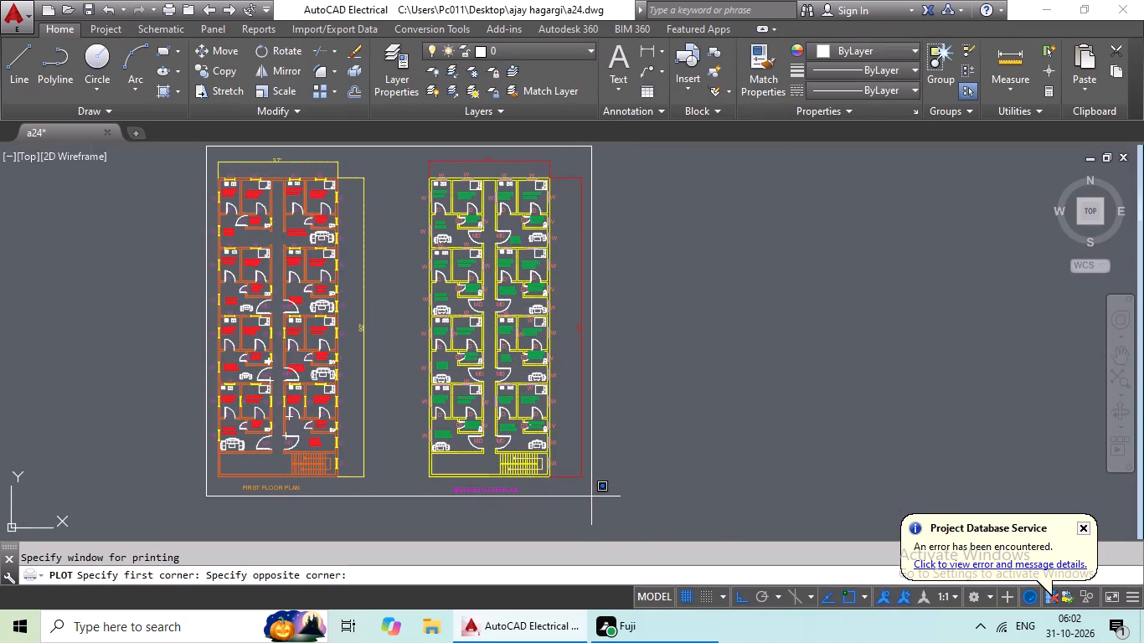
left_click_drag(593, 496, 600, 497)
left_click(600, 497)
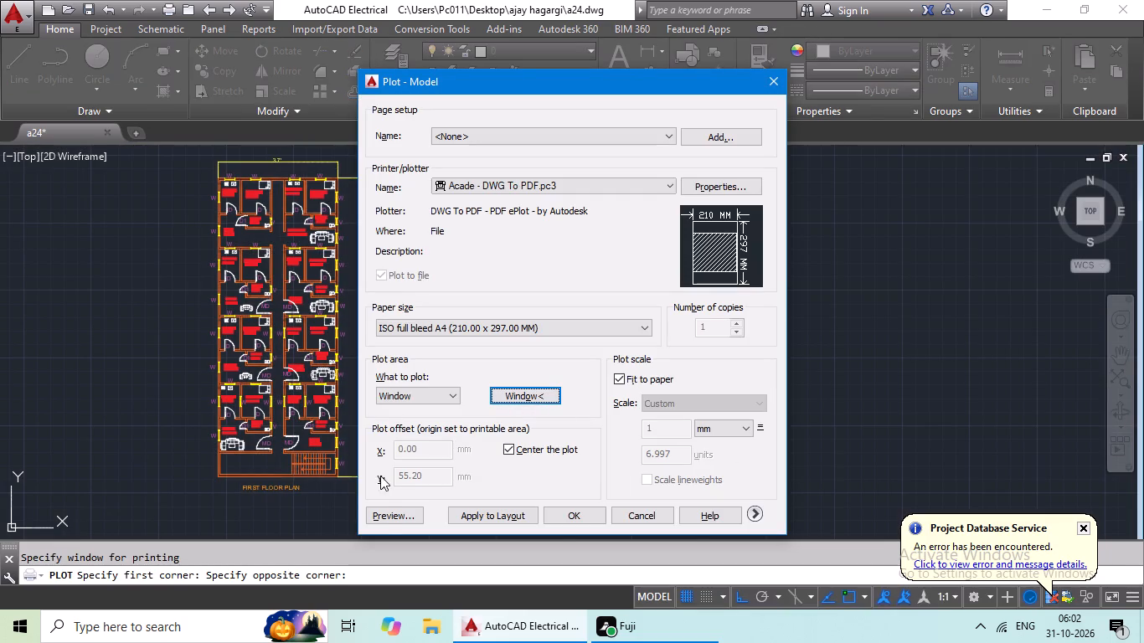
Preview the plot and output it as a24-Model.pdf in the project folder on the desktop.
left_click(386, 515)
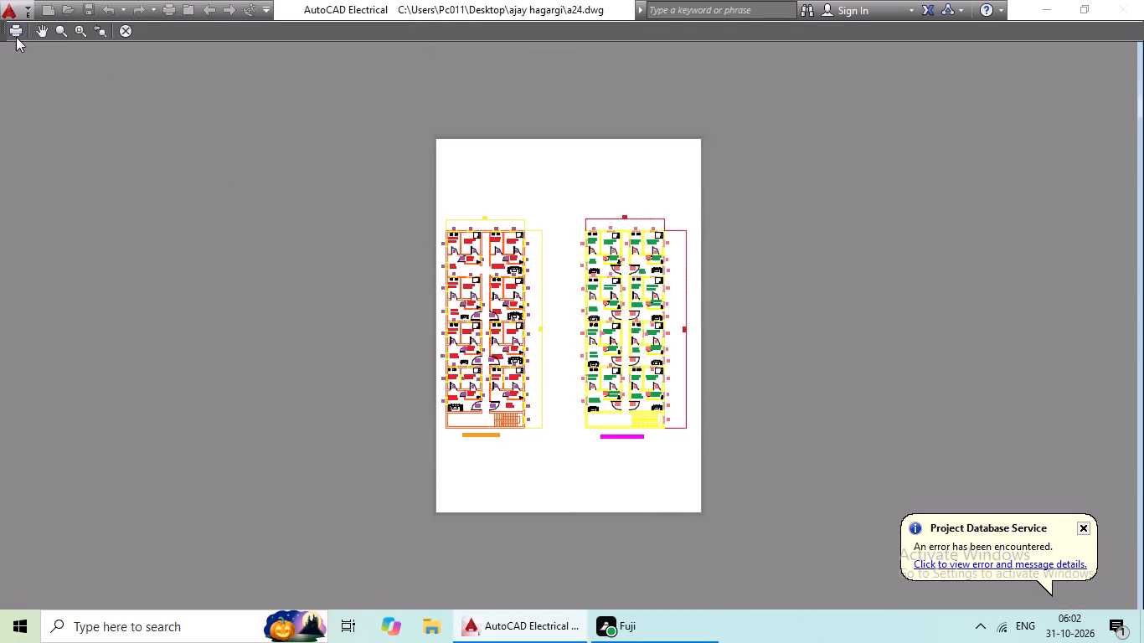
left_click(15, 32)
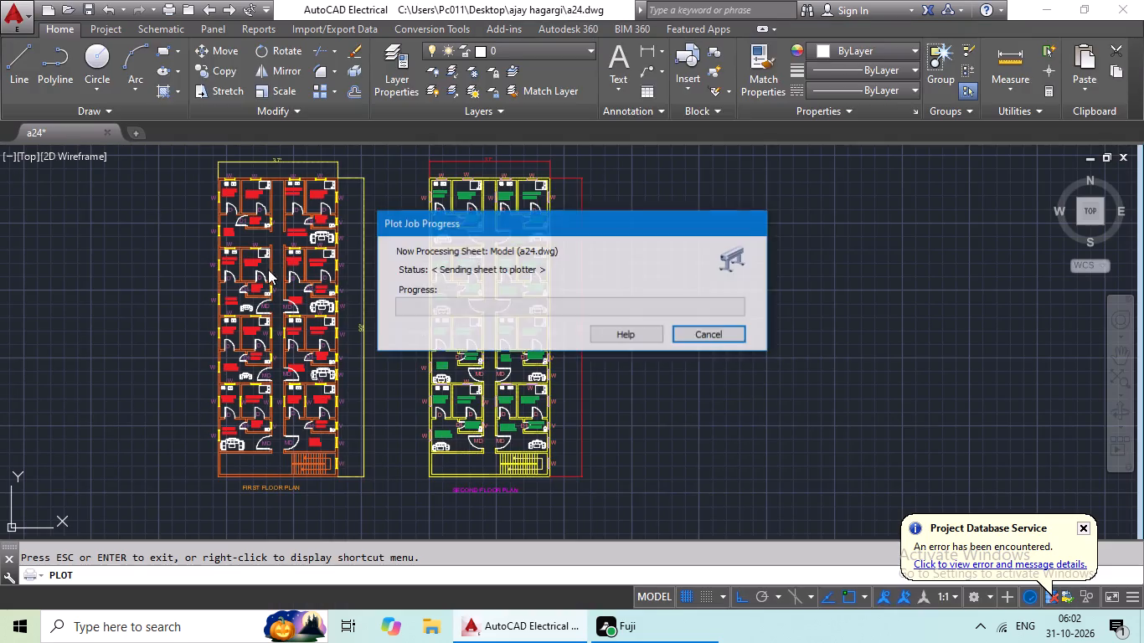
left_click(355, 387)
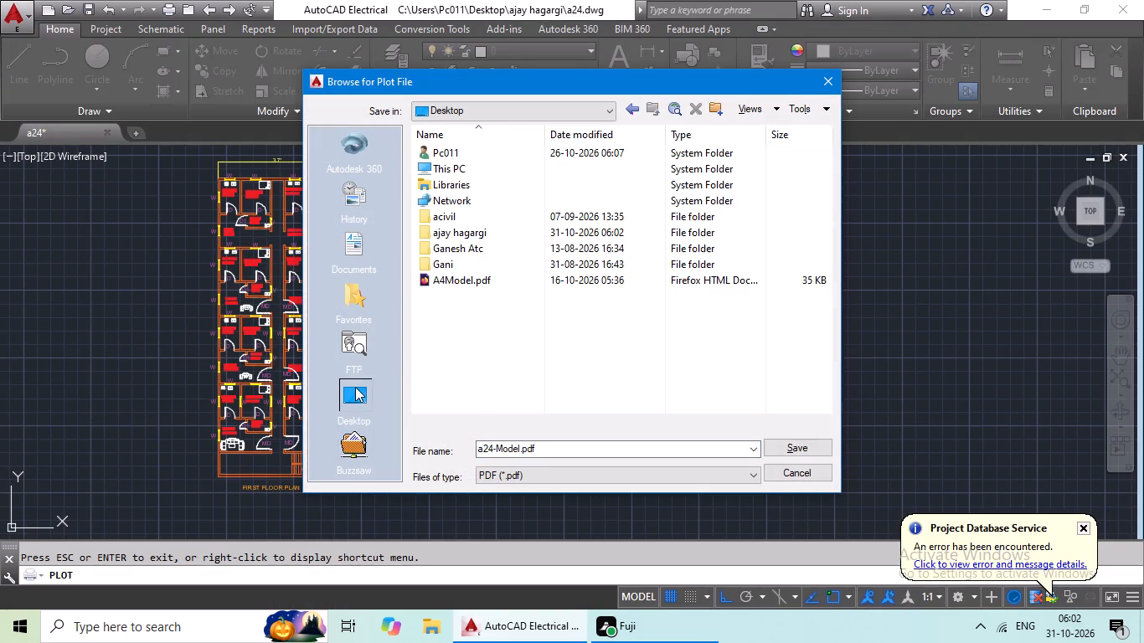
left_click(463, 239)
double_click(463, 239)
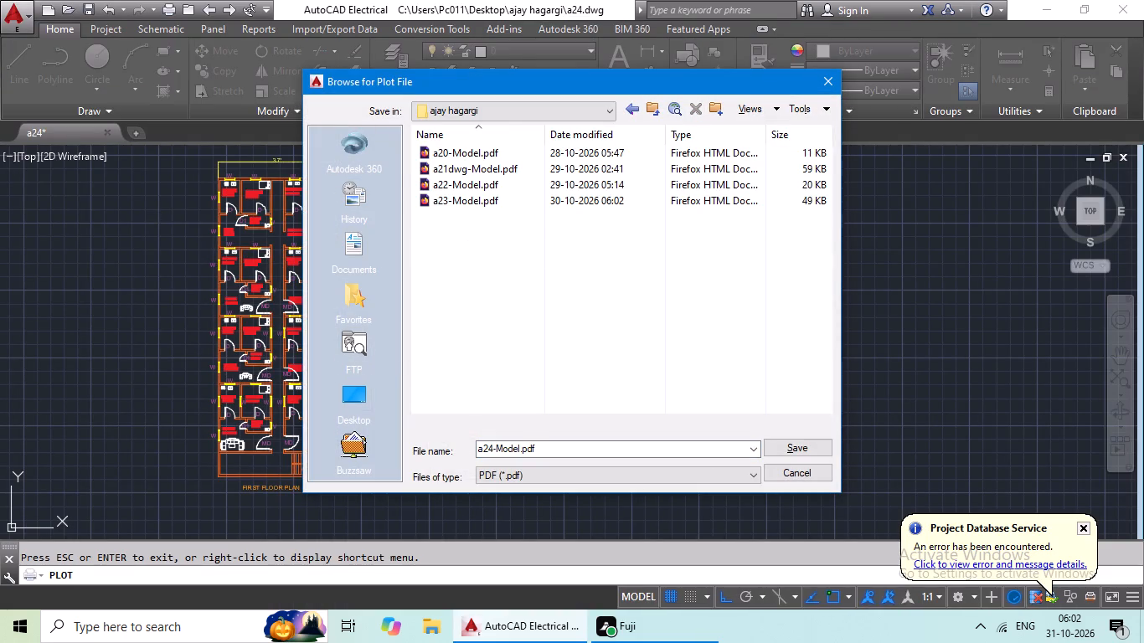
left_click(810, 448)
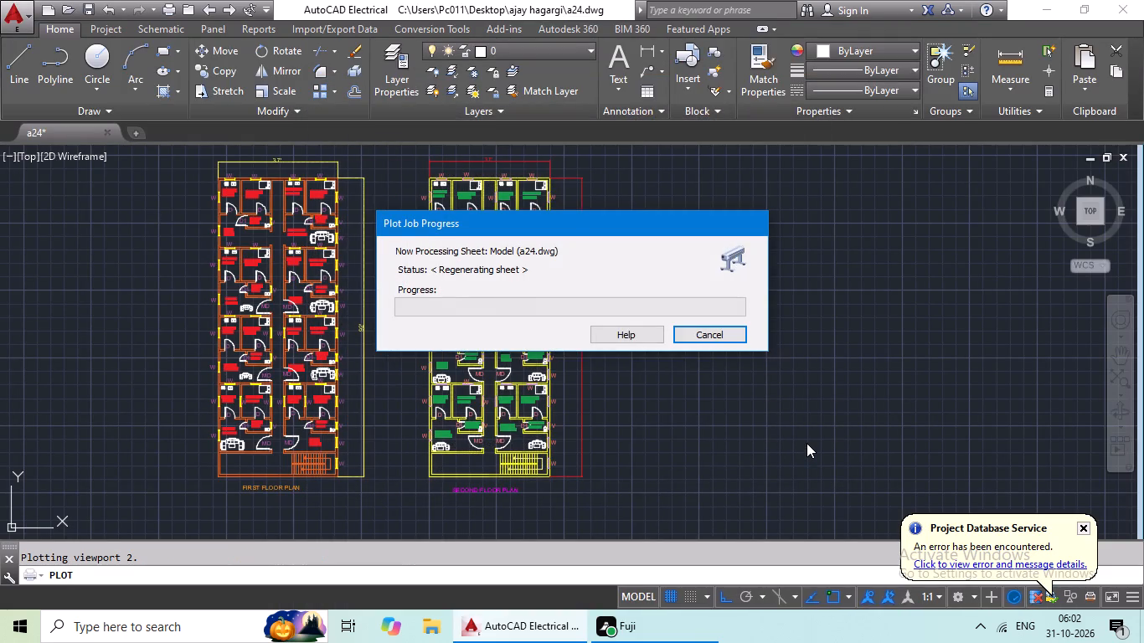